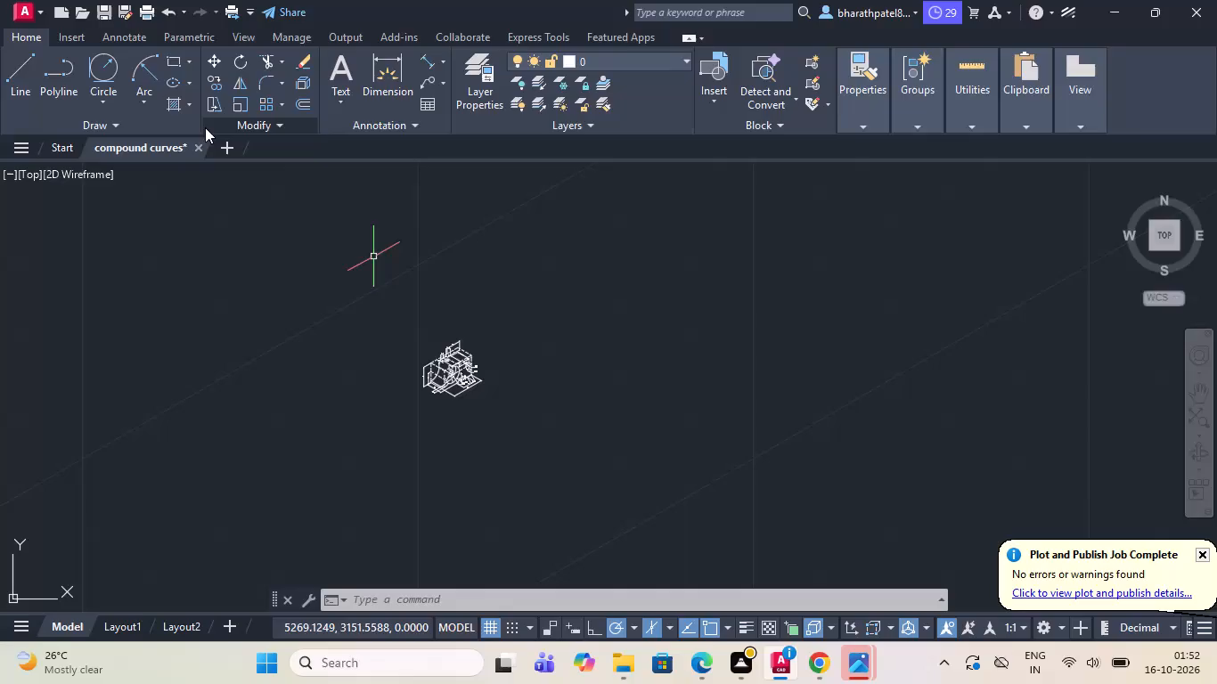
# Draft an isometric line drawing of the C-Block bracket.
# Close the compound curves drawing without saving its changes.
pyautogui.click(201, 145)
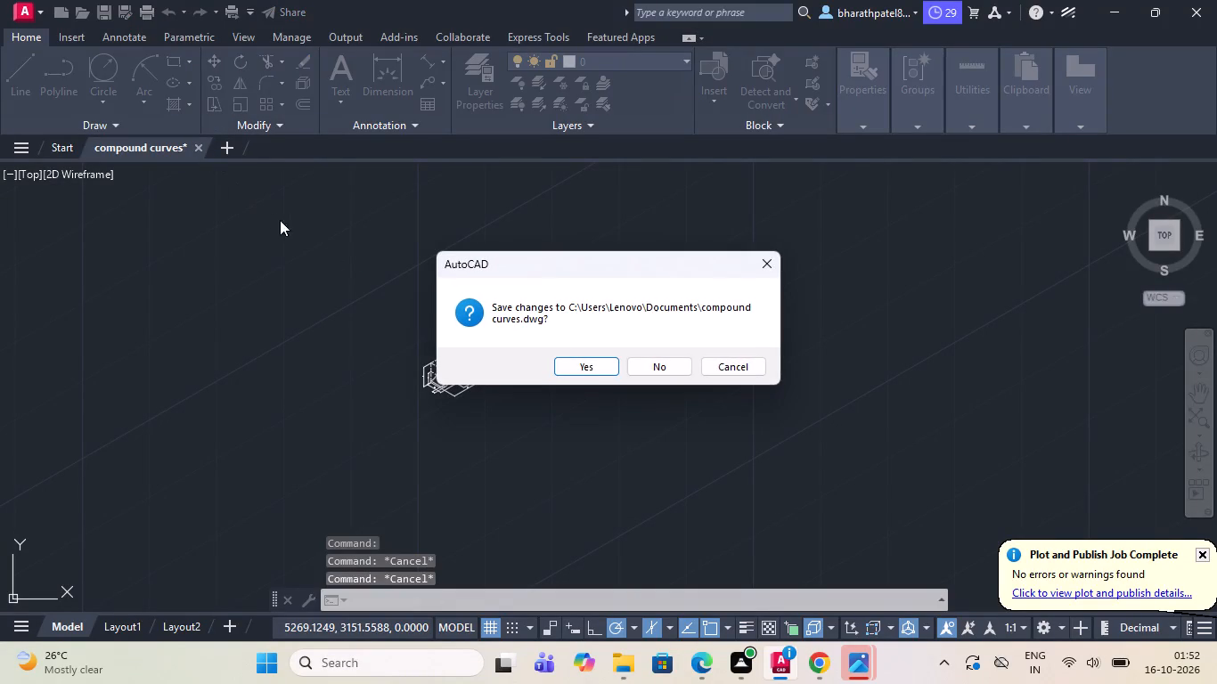
pyautogui.click(645, 361)
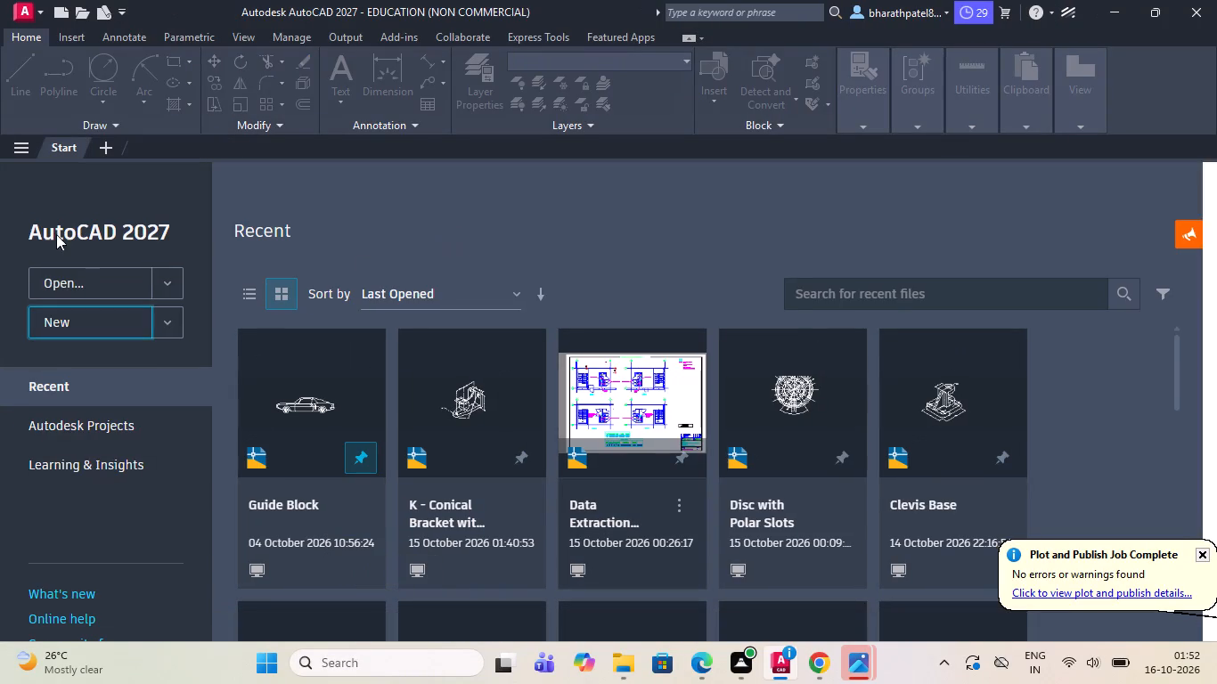
# Create a new blank drawing from the start page.
pyautogui.doubleClick(69, 335)
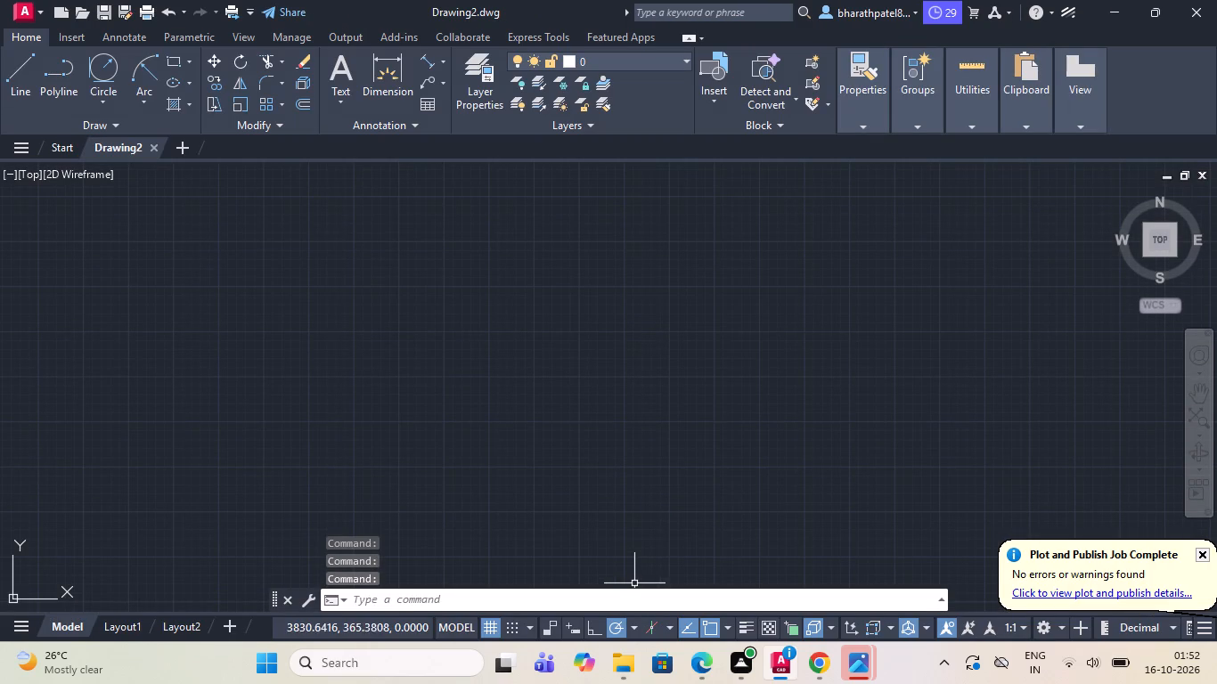
# Turn on command log recording for the new drawing with LOGFILEON.
pyautogui.click(608, 602)
pyautogui.write('lo')
pyautogui.press('g')
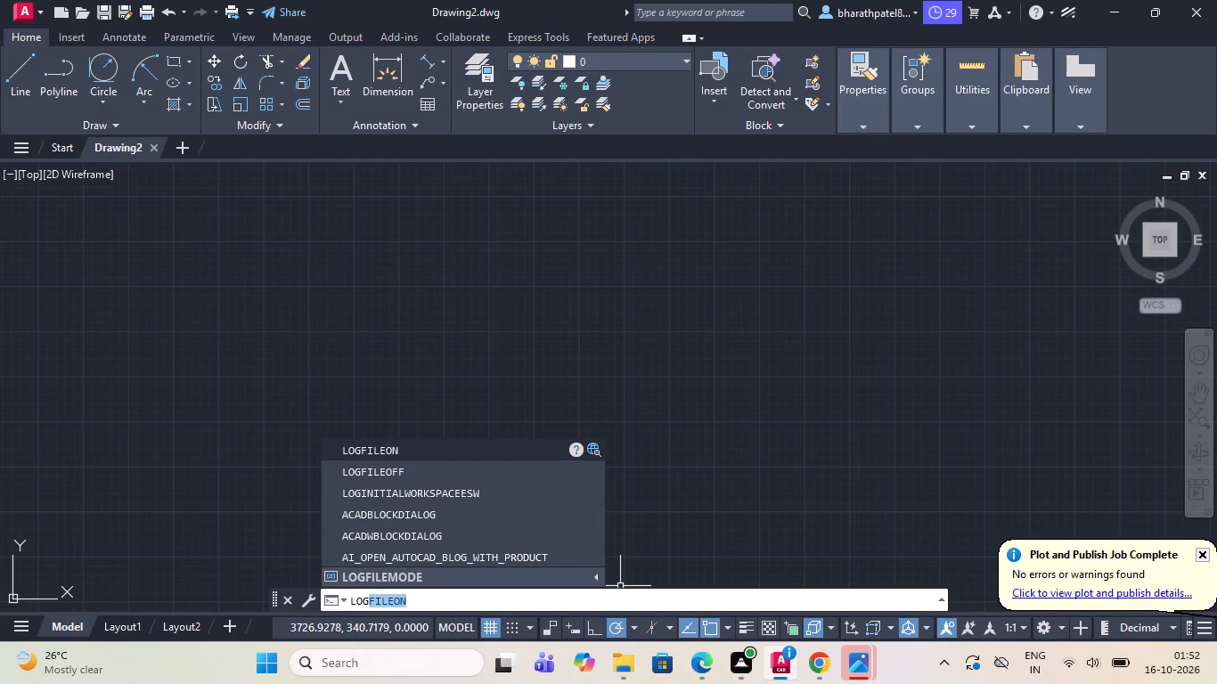
pyautogui.press('Return')
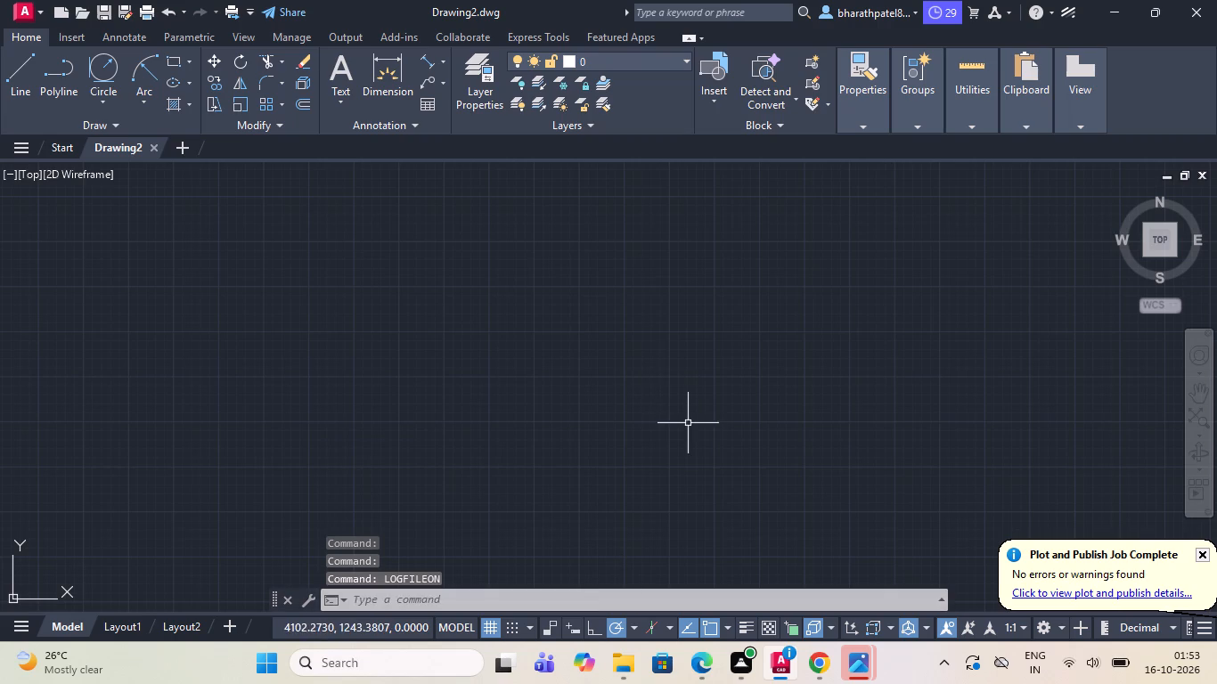
# Enable isometric drafting in the new drawing and set the active plane to isoplane Top.
pyautogui.click(650, 631)
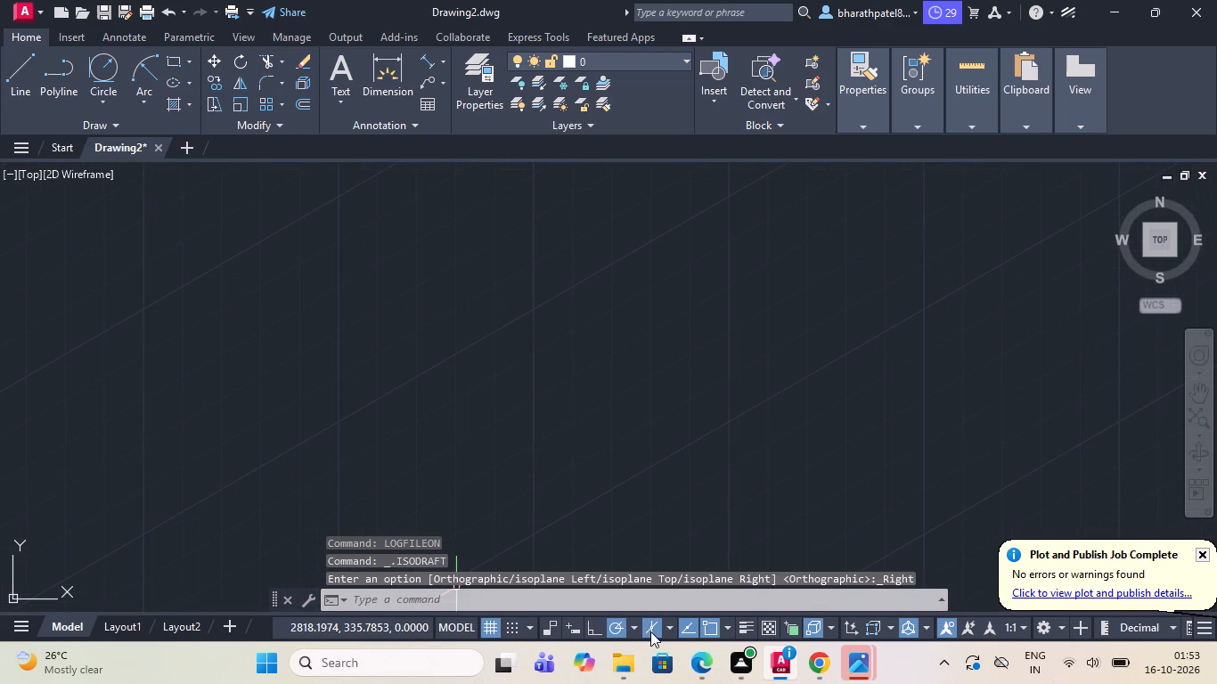
pyautogui.click(670, 626)
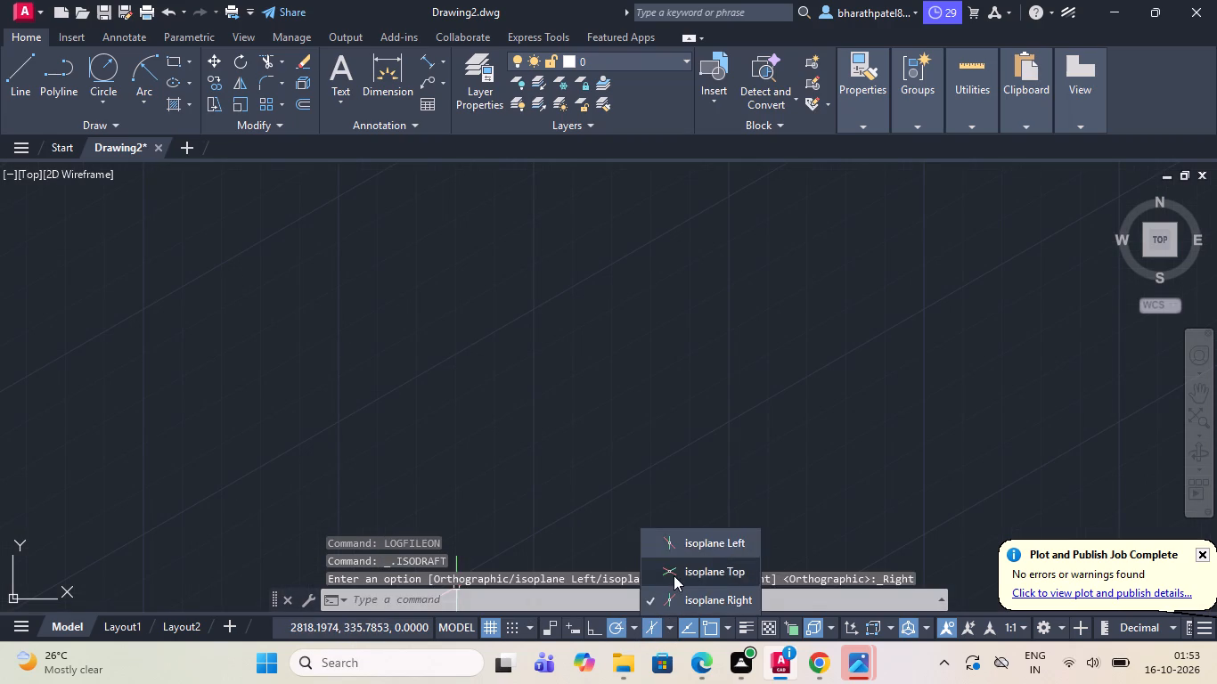
pyautogui.click(674, 576)
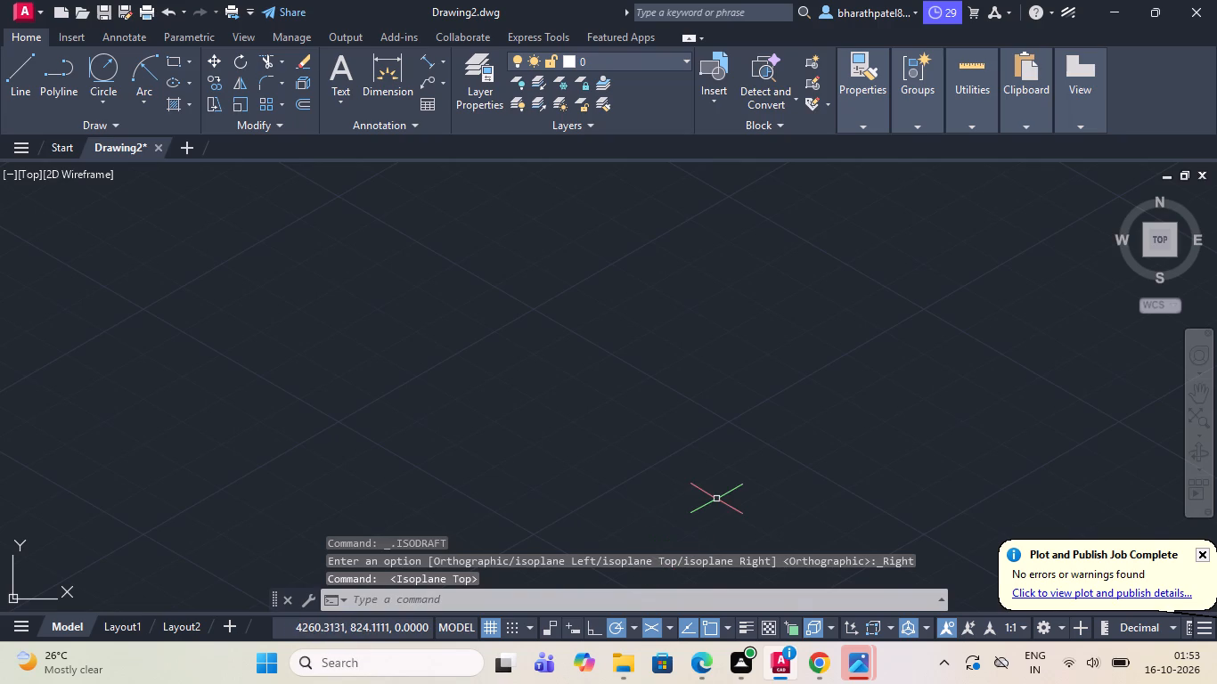
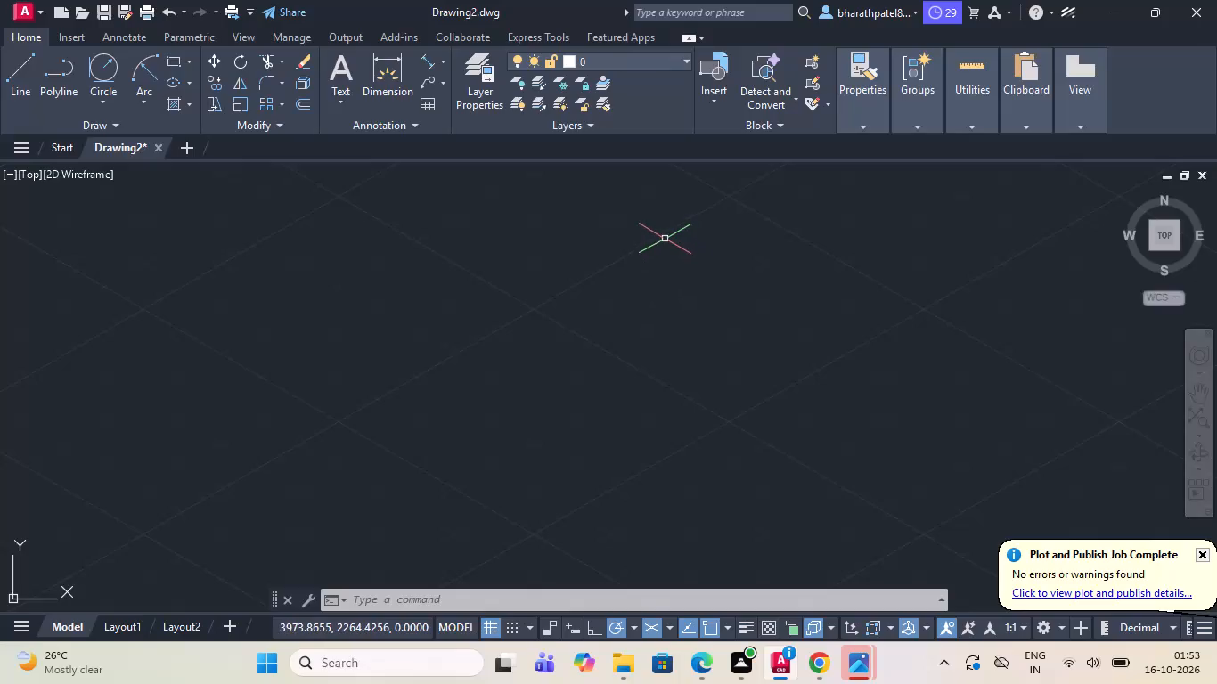
# Draw an isocircle of radius 130 on the top isoplane with the Ellipse command's Isocircle option.
pyautogui.press('e')
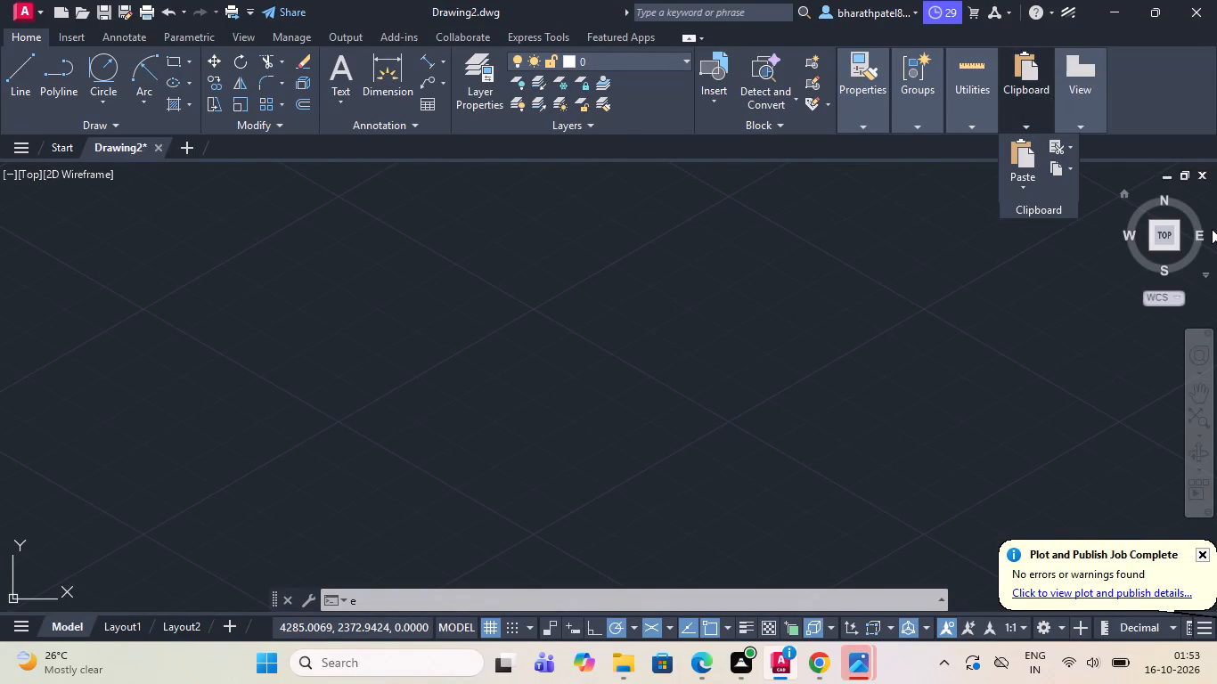
pyautogui.write('ll')
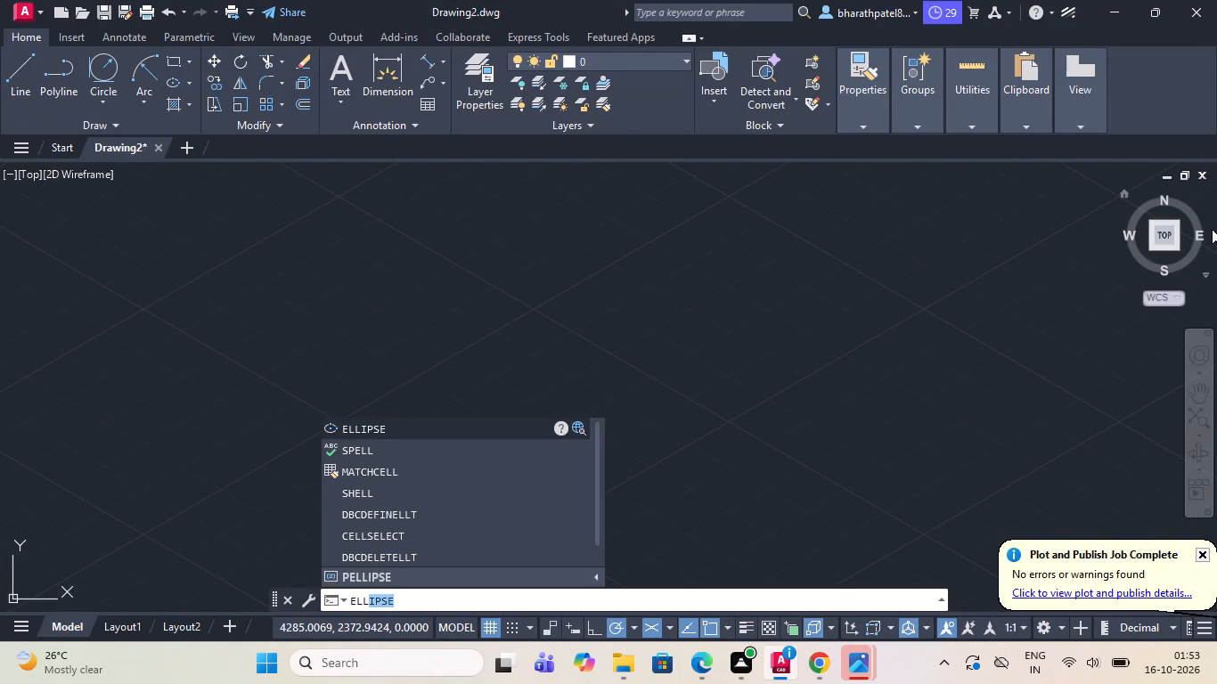
pyautogui.press('Return')
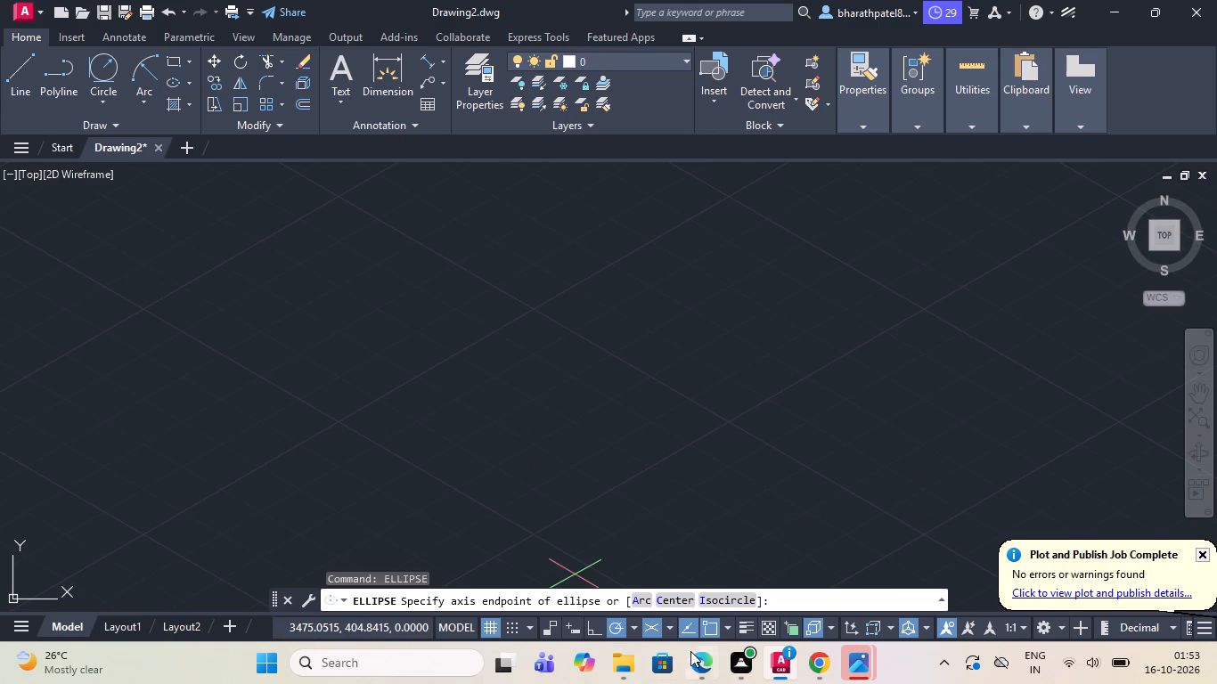
pyautogui.click(729, 605)
pyautogui.moveTo(525, 359); pyautogui.dragTo(533, 357)
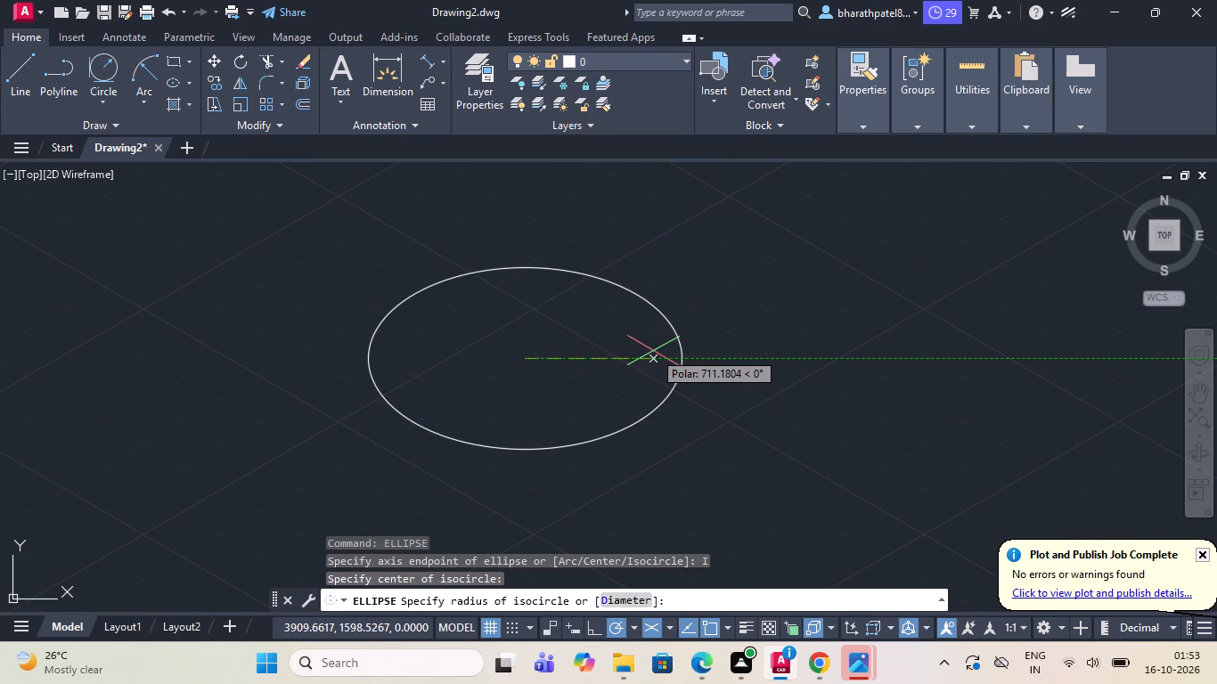
pyautogui.press('1')
pyautogui.write('30')
pyautogui.press('Return')
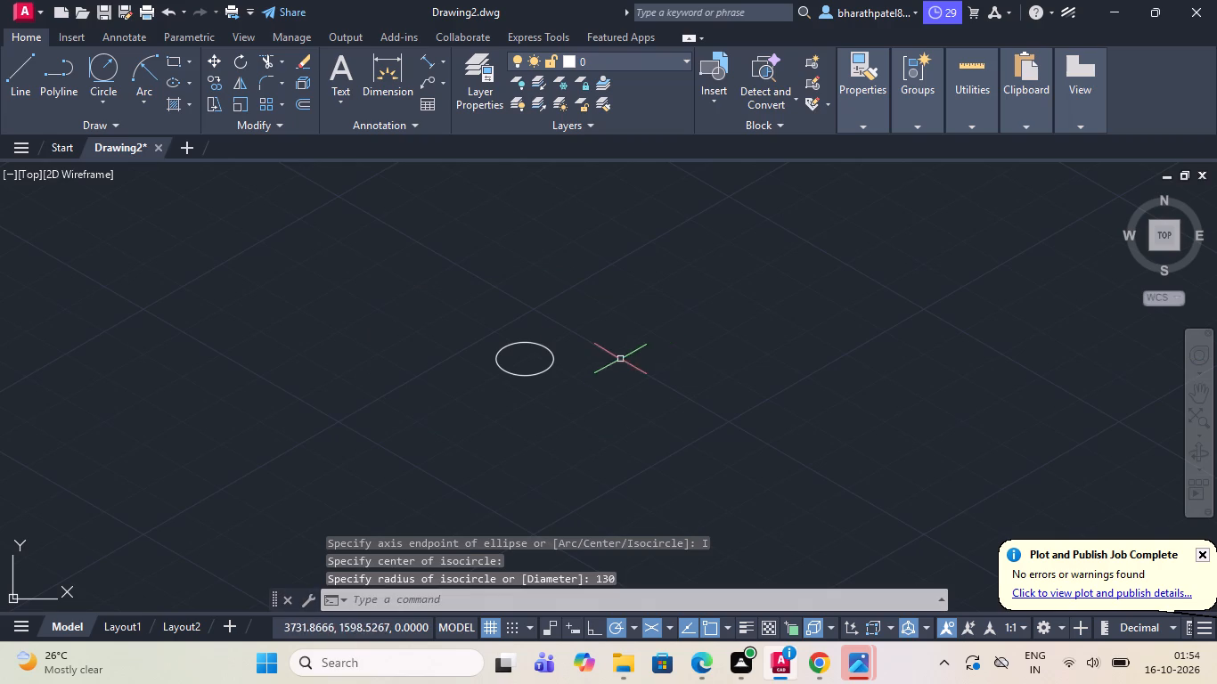
# Draw a concentric isocircle of radius 160 around the existing isocircle.
pyautogui.scroll(1, 568, 345)
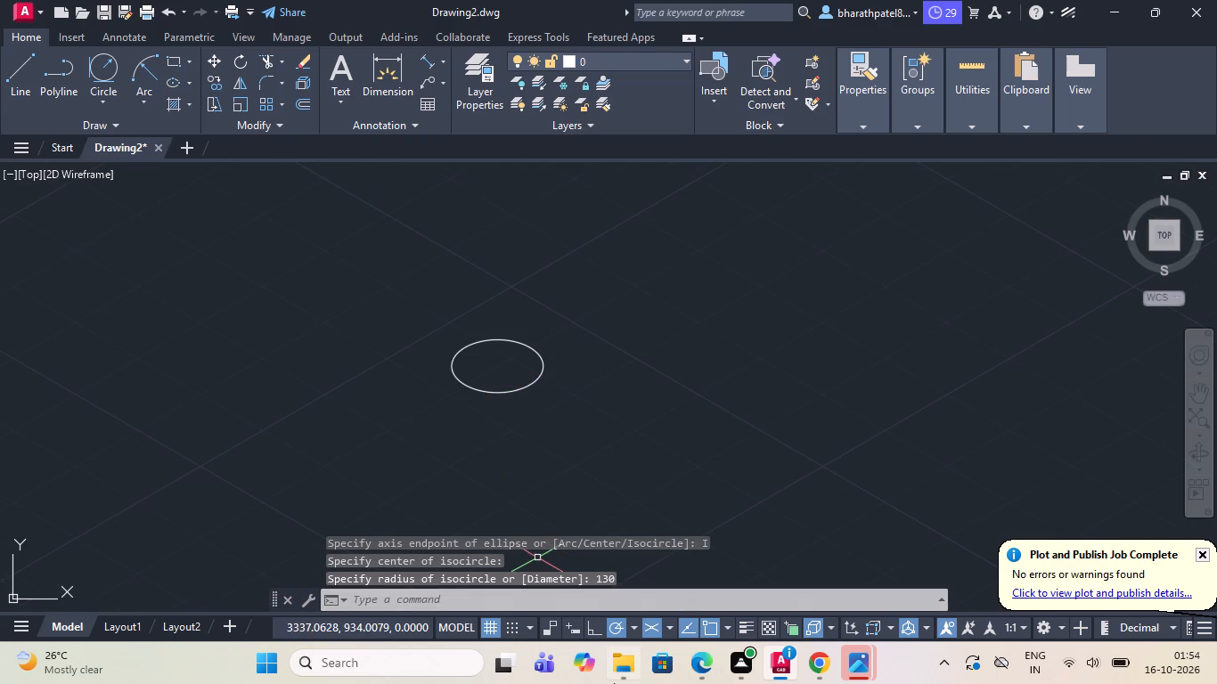
pyautogui.press('space')
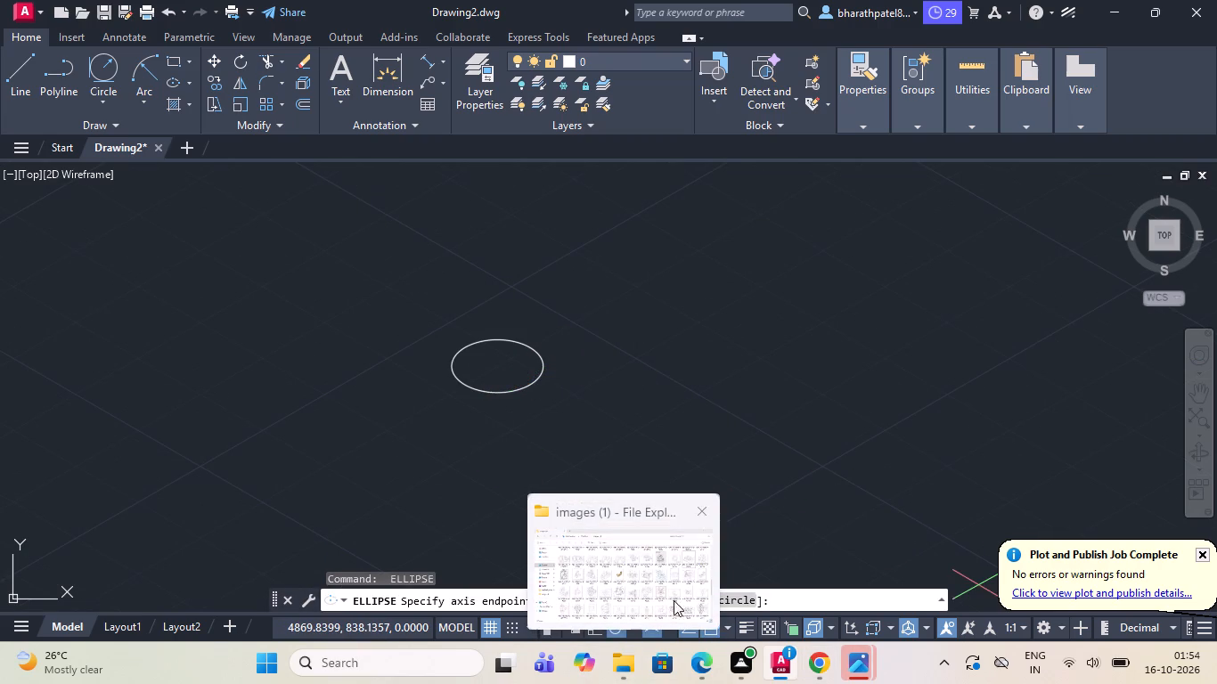
pyautogui.click(734, 598)
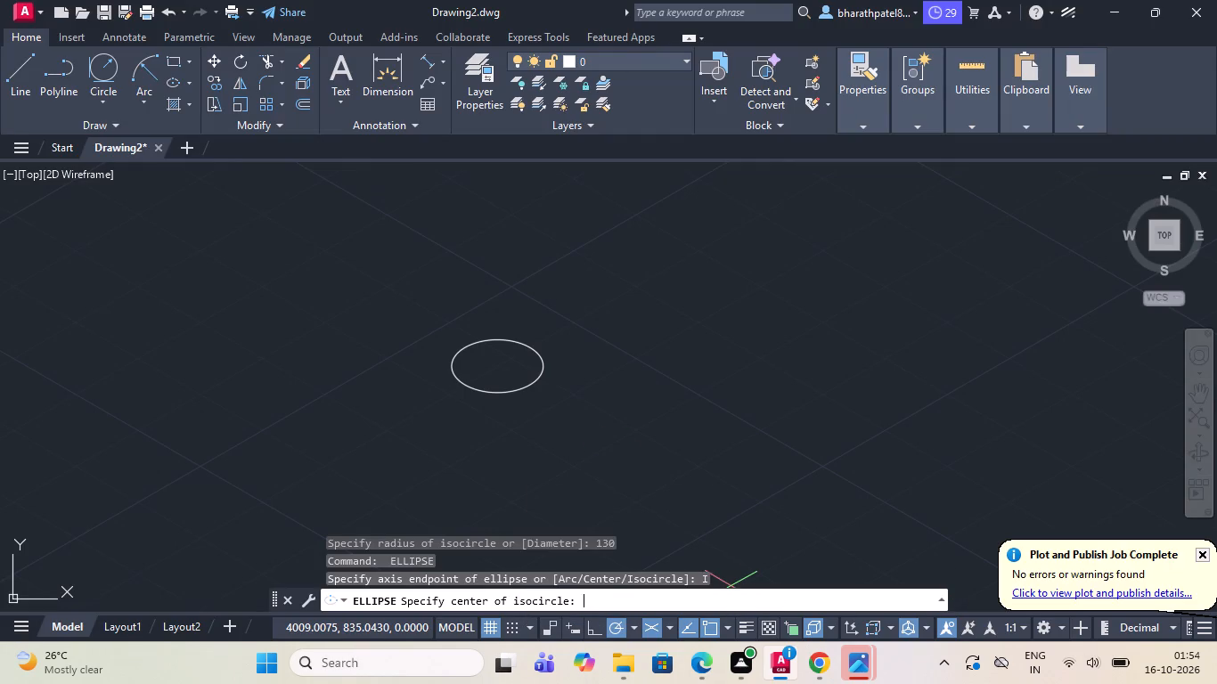
pyautogui.scroll(2, 496, 349)
pyautogui.scroll(-2, 495, 400)
pyautogui.click(499, 395)
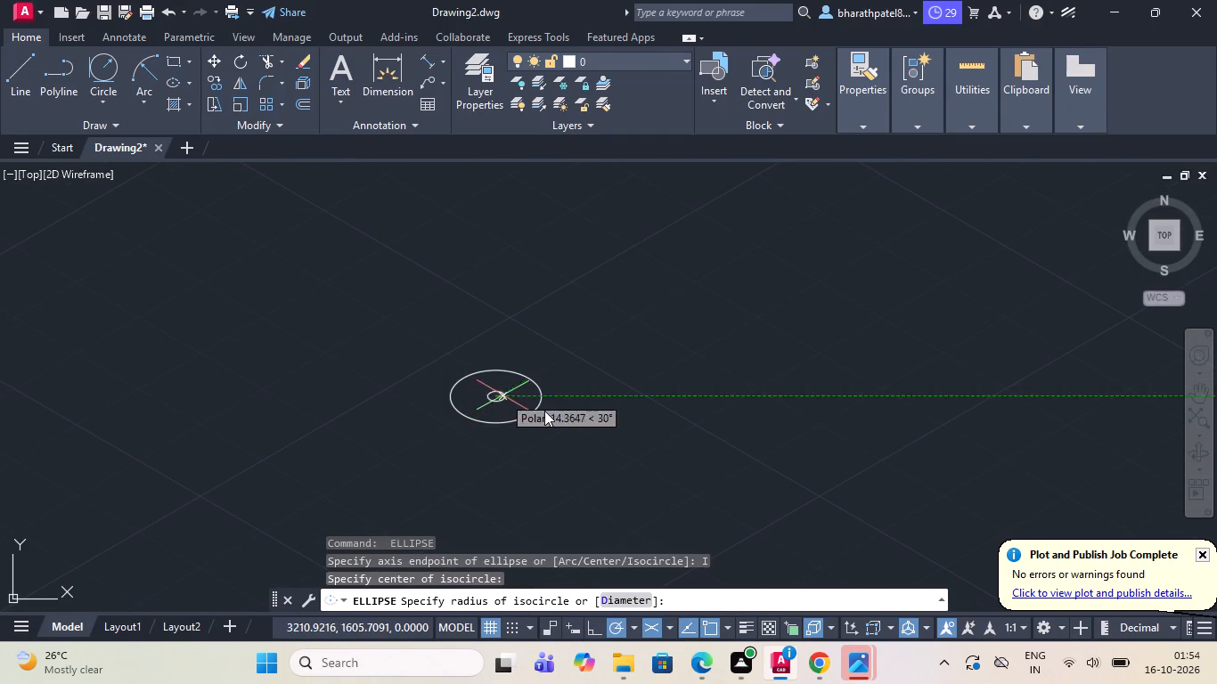
pyautogui.scroll(1, 590, 425)
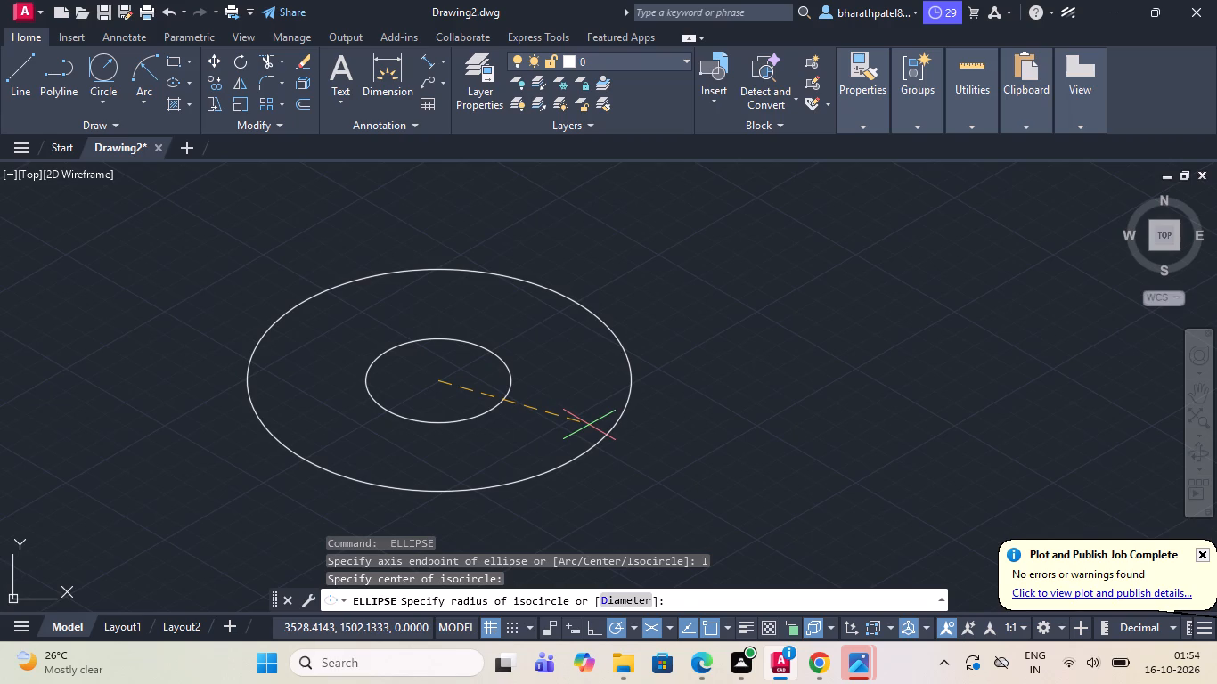
pyautogui.write('16')
pyautogui.press('0')
pyautogui.press('Return')
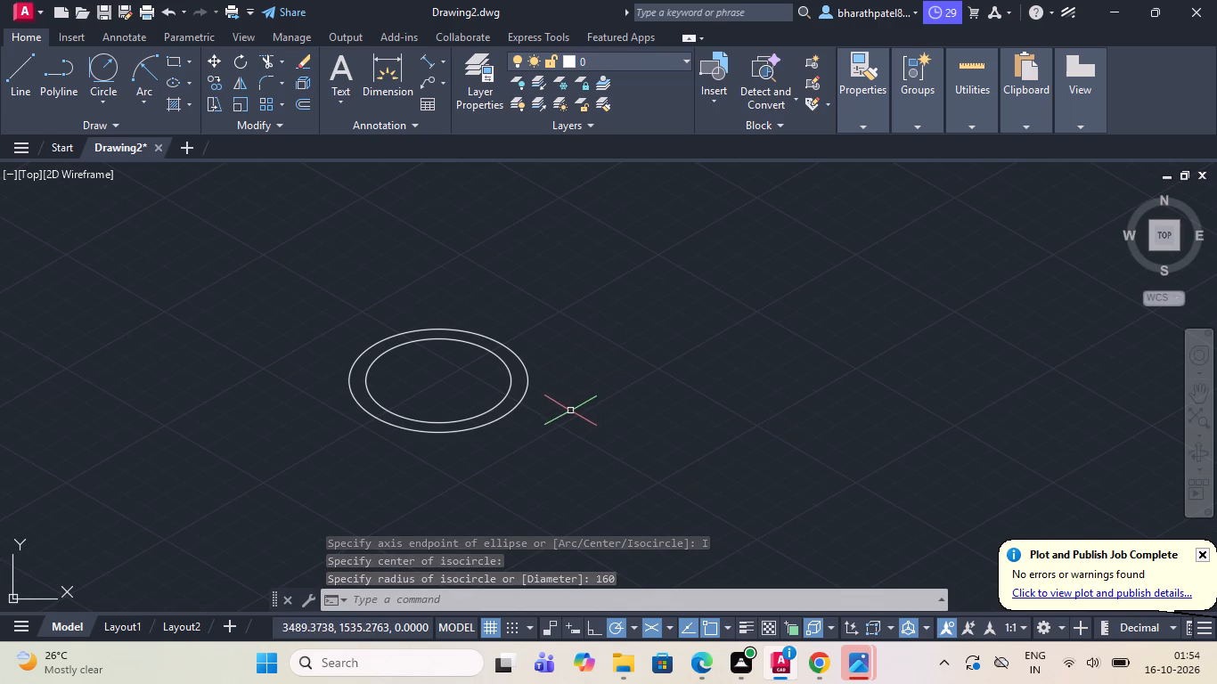
# Draw two axis lines from the isocircles' centre, about 584 units long at 330° and about 700 units long at 150°.
pyautogui.click(20, 66)
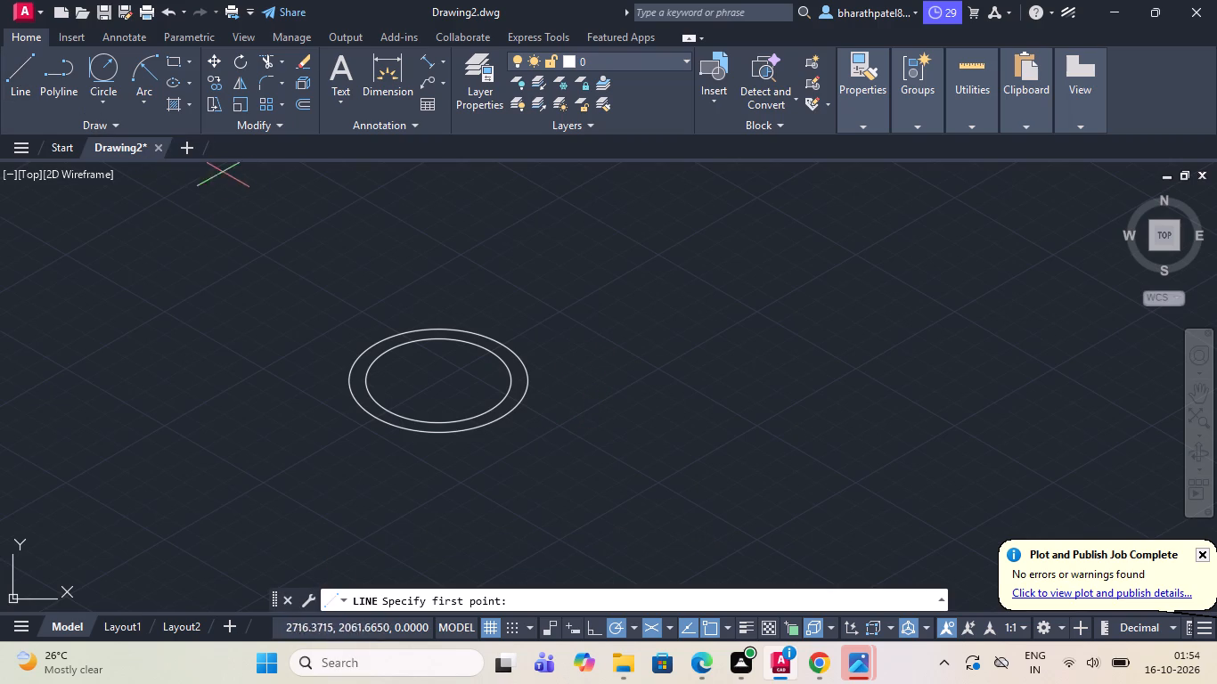
pyautogui.click(442, 379)
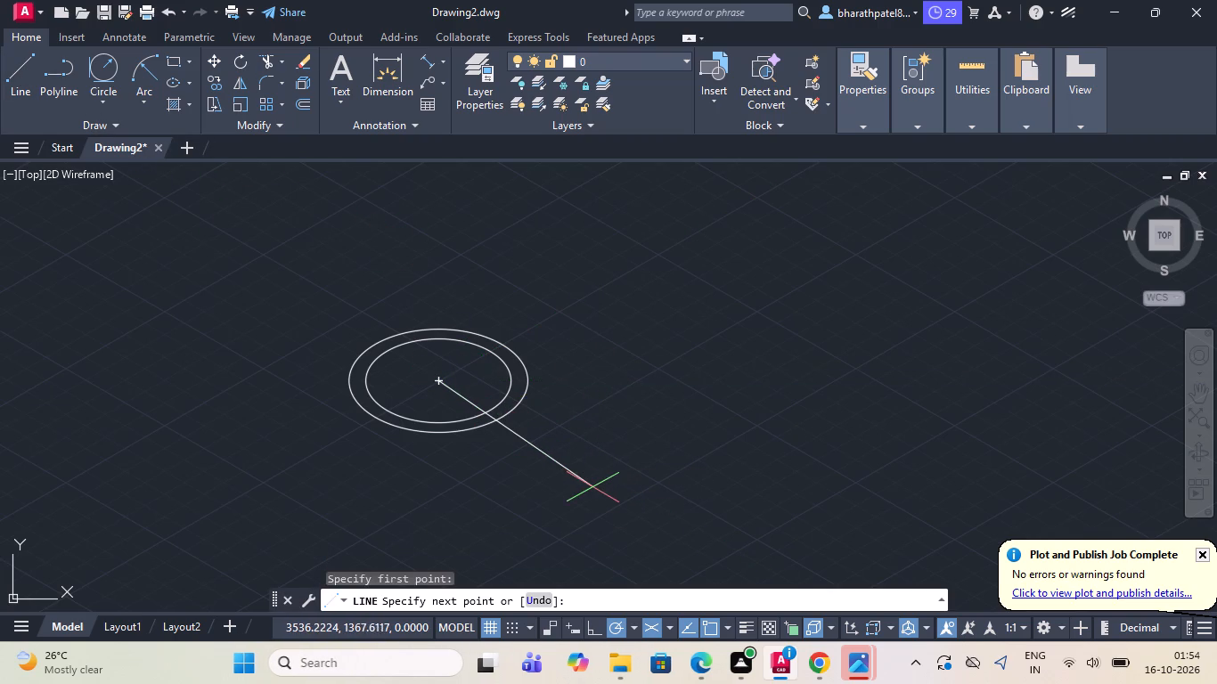
pyautogui.click(671, 511)
pyautogui.press('Escape')
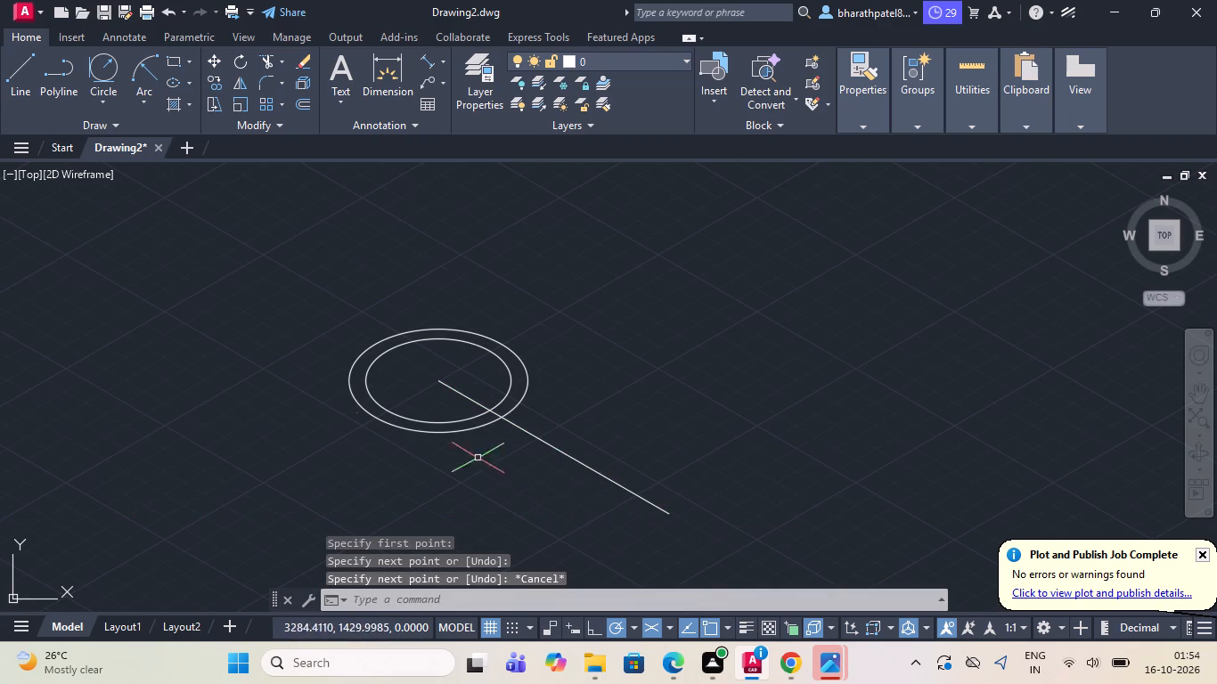
pyautogui.scroll(-2, 372, 435)
pyautogui.moveTo(16, 69); pyautogui.dragTo(27, 93)
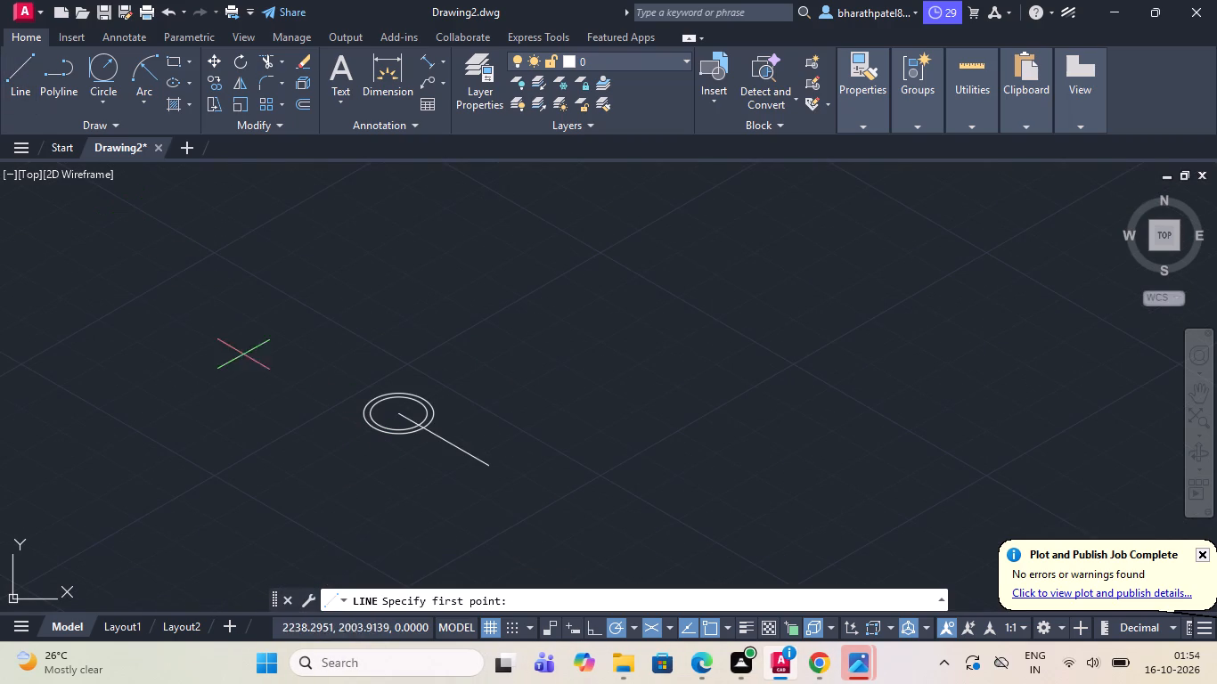
pyautogui.scroll(3, 260, 387)
pyautogui.scroll(-1, 276, 392)
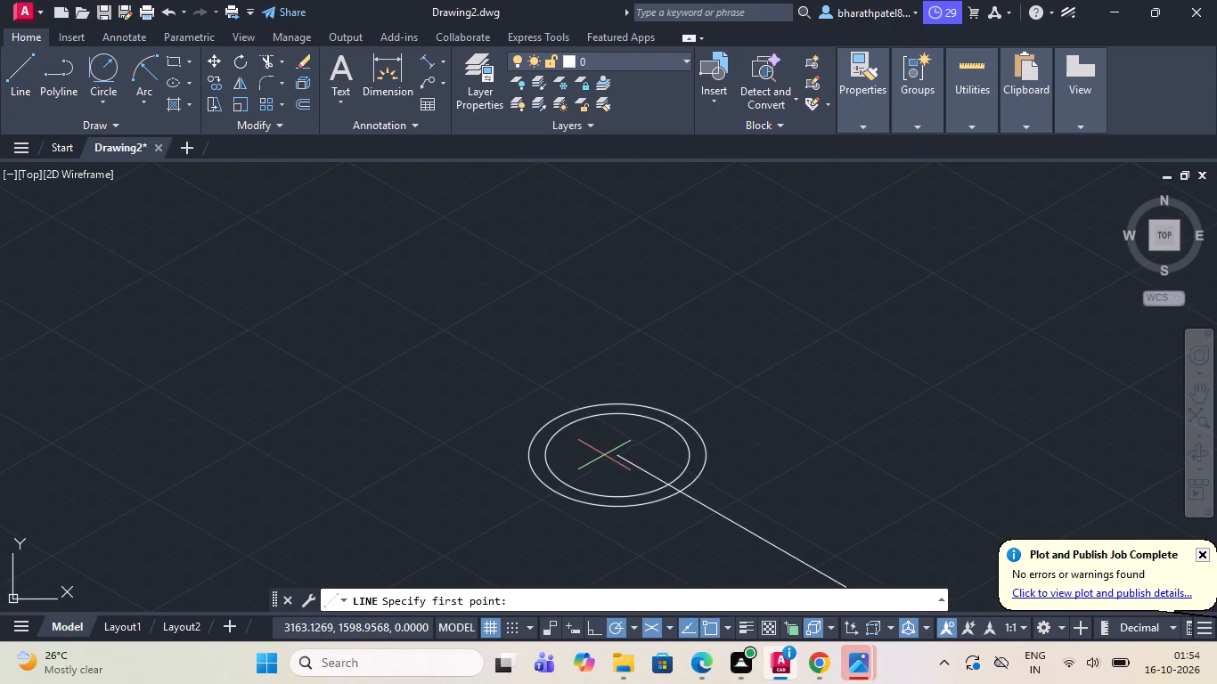
pyautogui.click(613, 452)
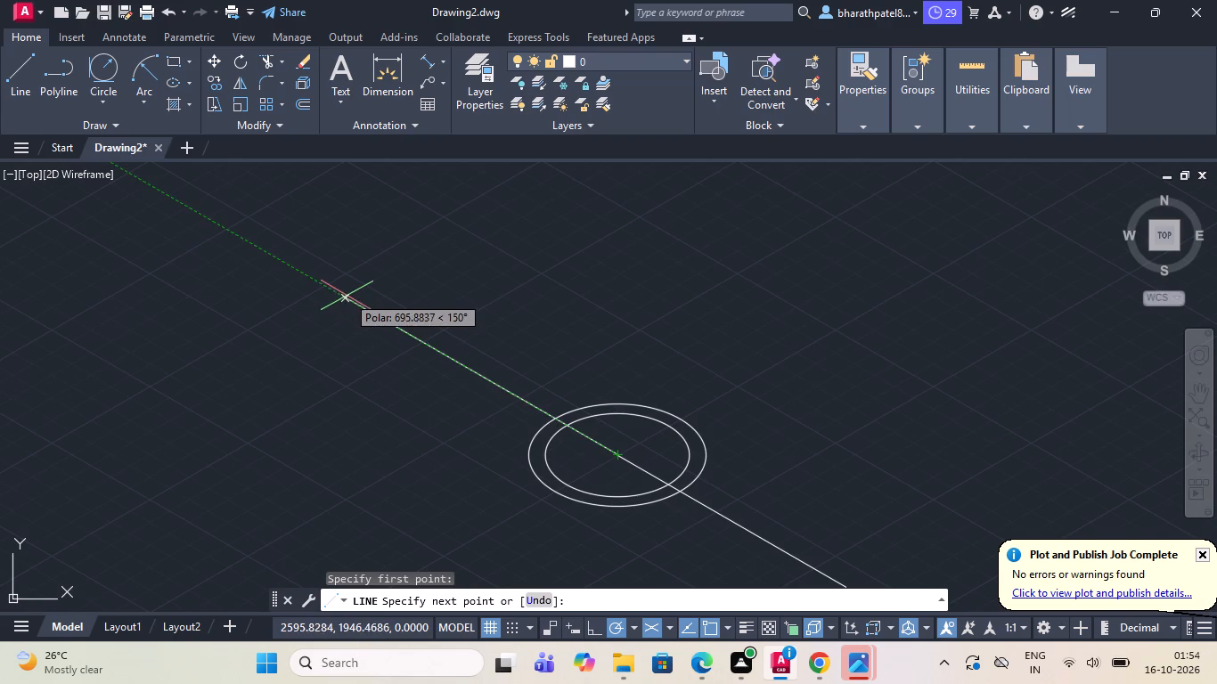
pyautogui.click(347, 289)
pyautogui.press('Escape')
# Draw two more axis lines from the isocircles' centre at 210° and 30°, extending both beyond the outer isocircle.
pyautogui.scroll(-2, 339, 289)
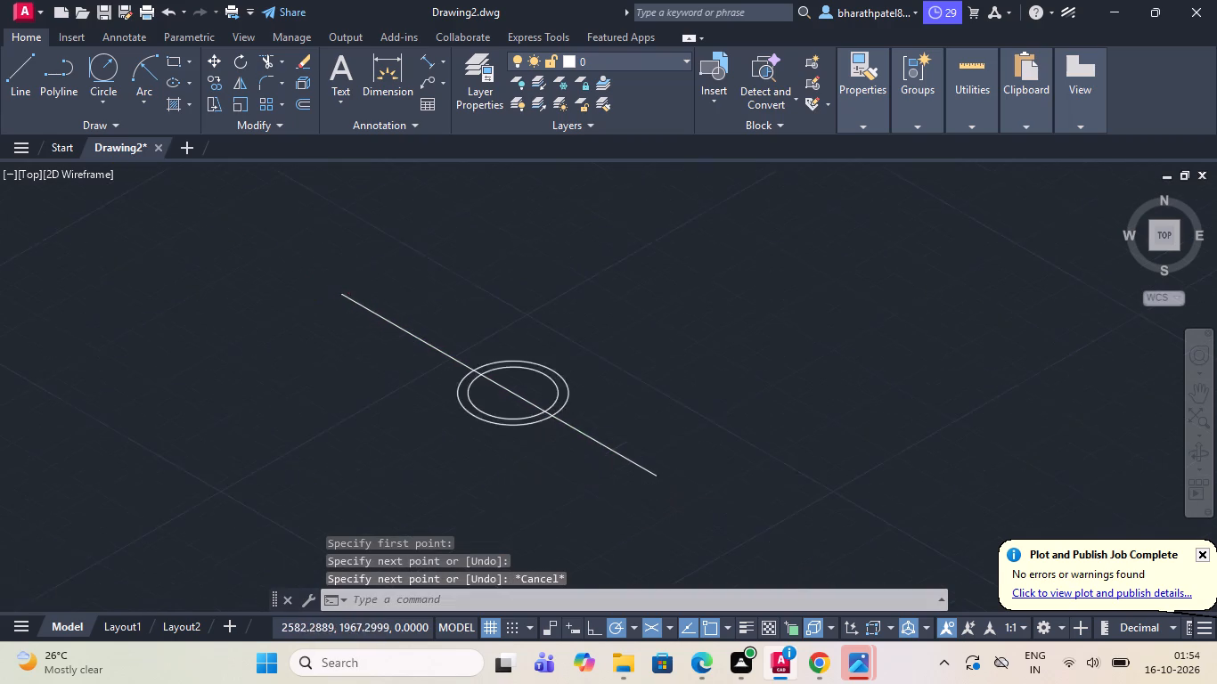
pyautogui.scroll(2, 456, 382)
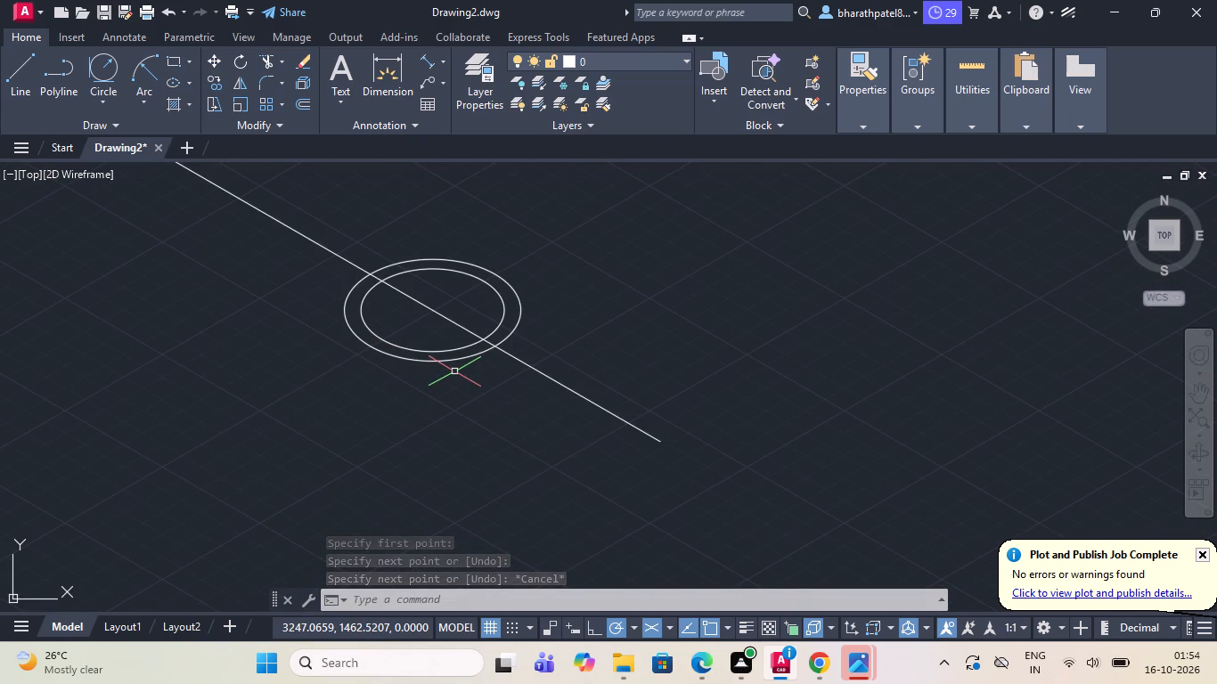
pyautogui.click(20, 70)
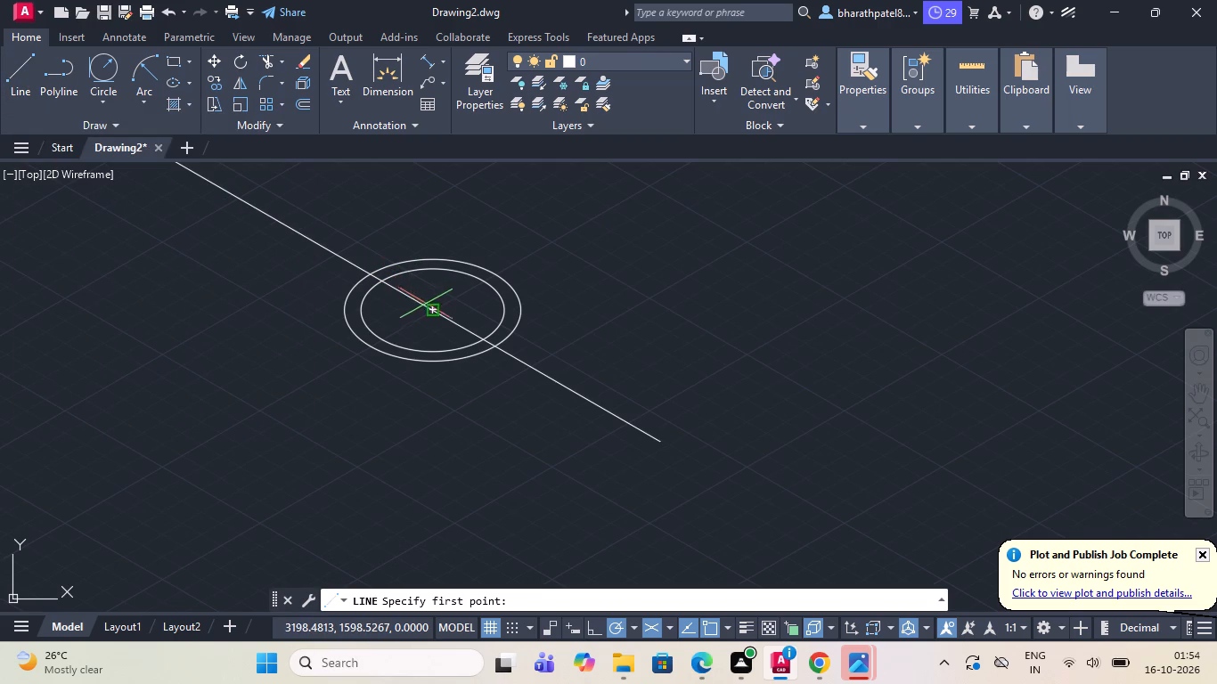
pyautogui.click(434, 305)
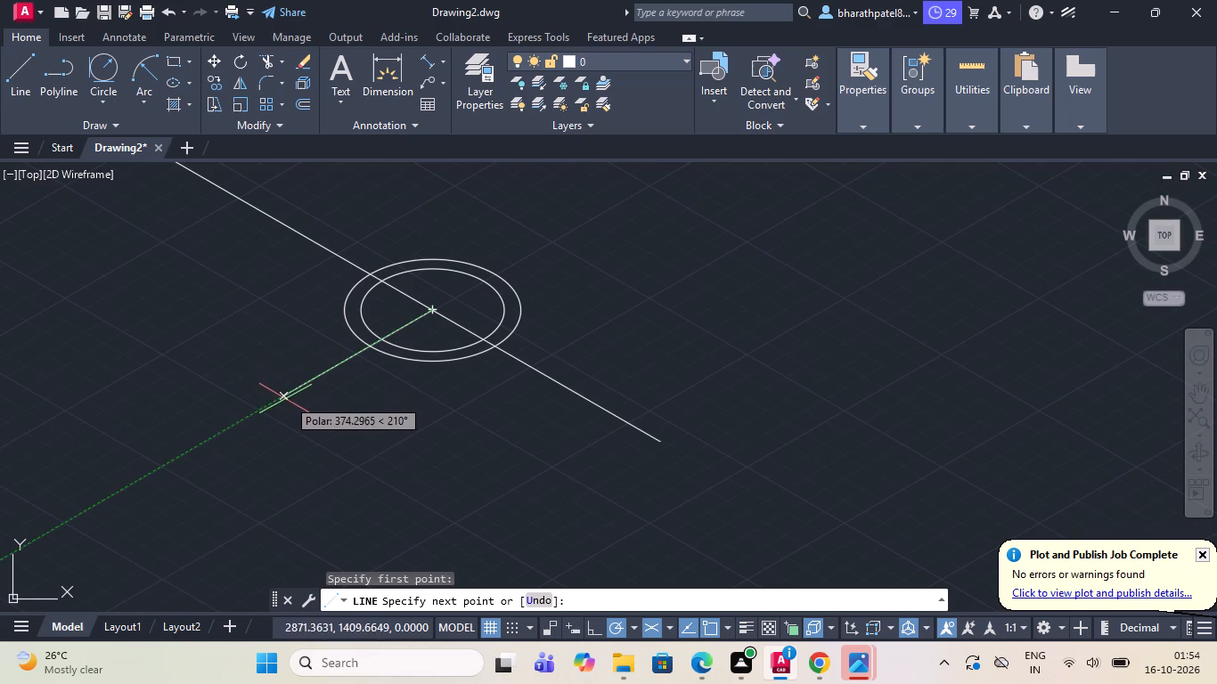
pyautogui.click(208, 436)
pyautogui.press('Escape')
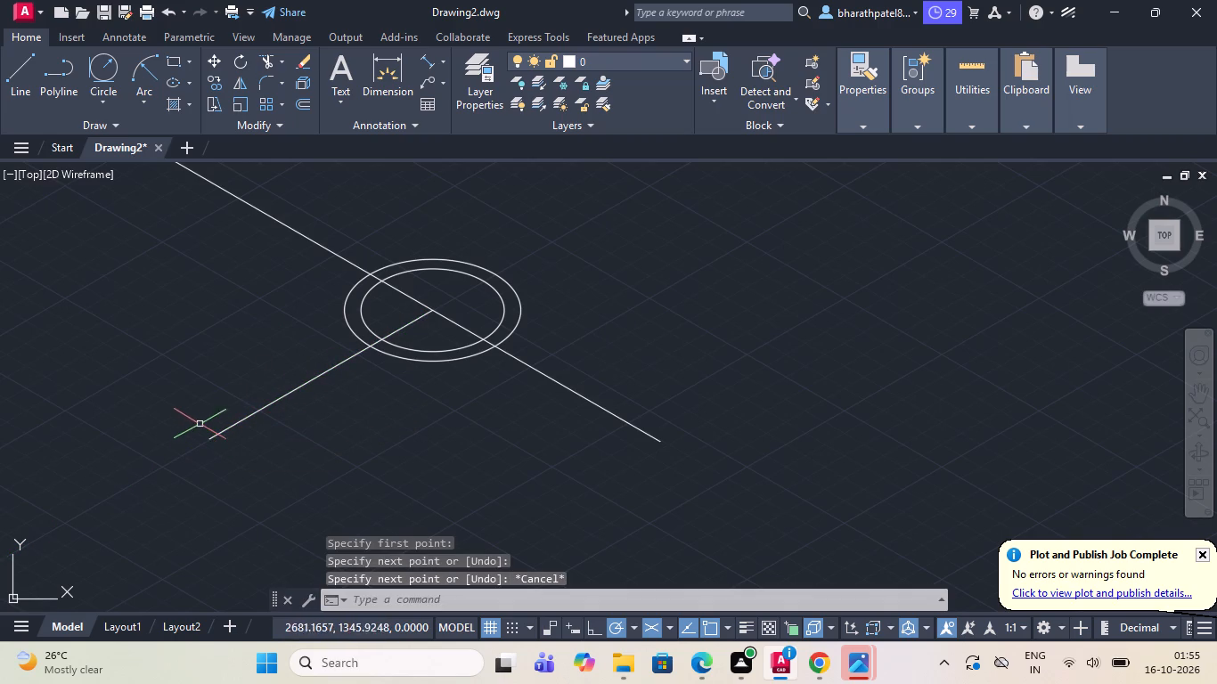
pyautogui.click(14, 73)
pyautogui.scroll(-1, 500, 399)
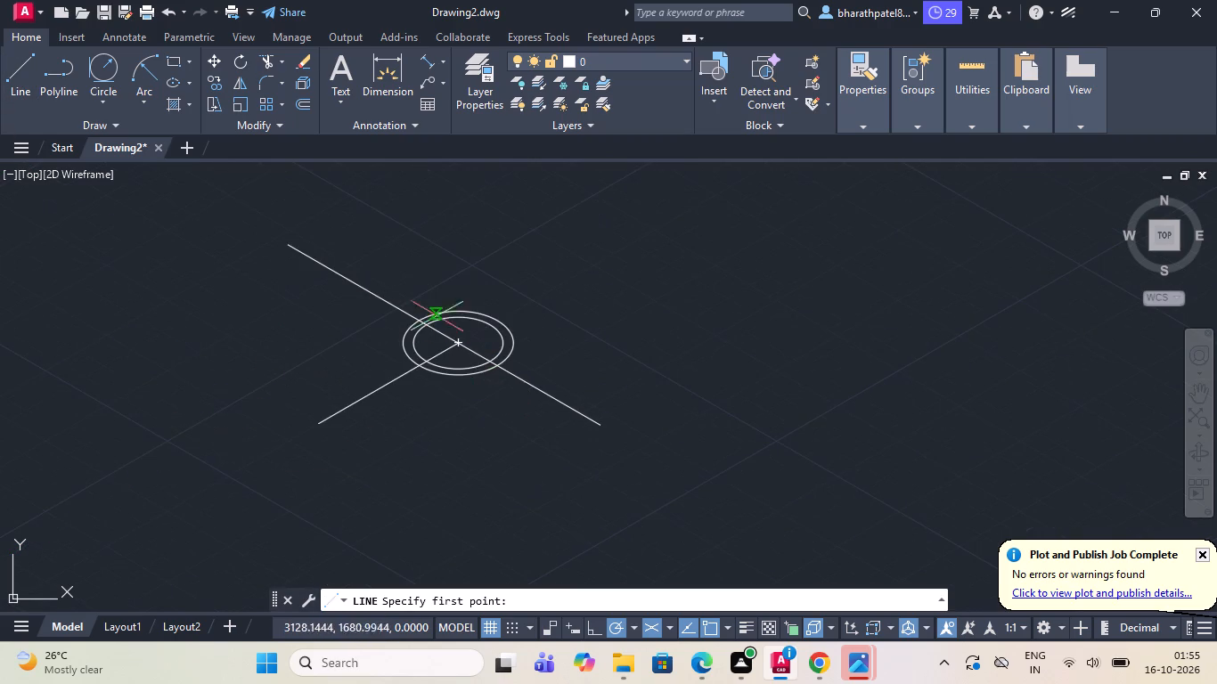
pyautogui.scroll(2, 435, 306)
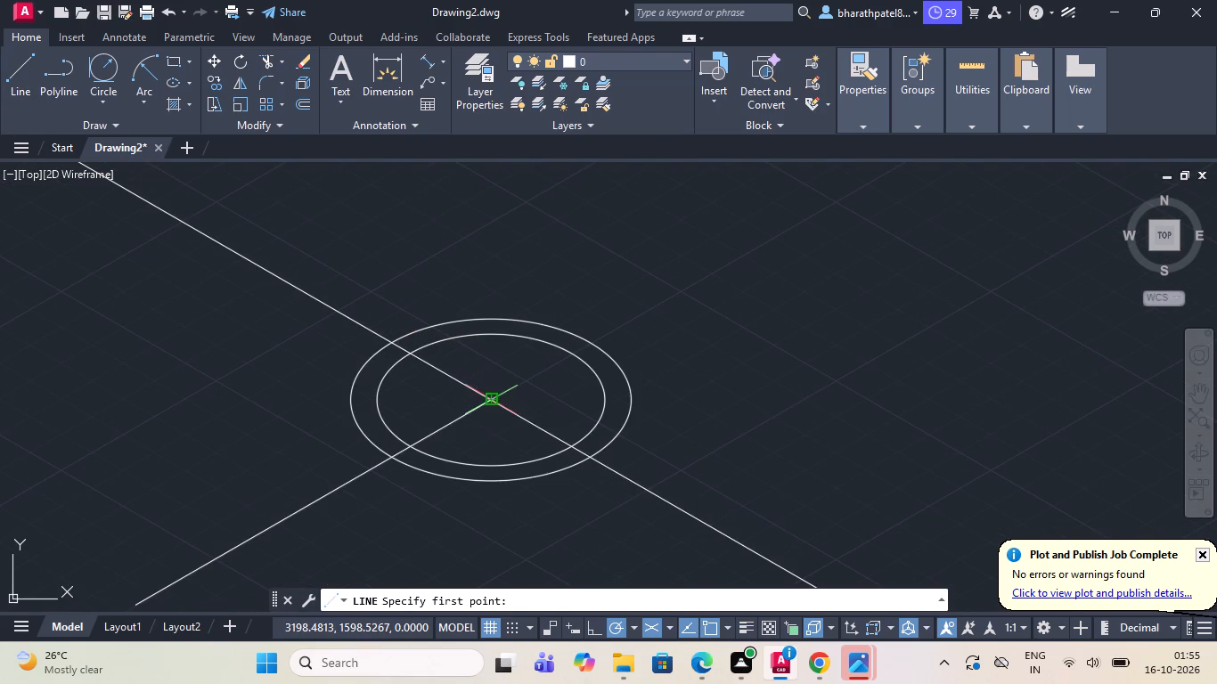
pyautogui.click(486, 397)
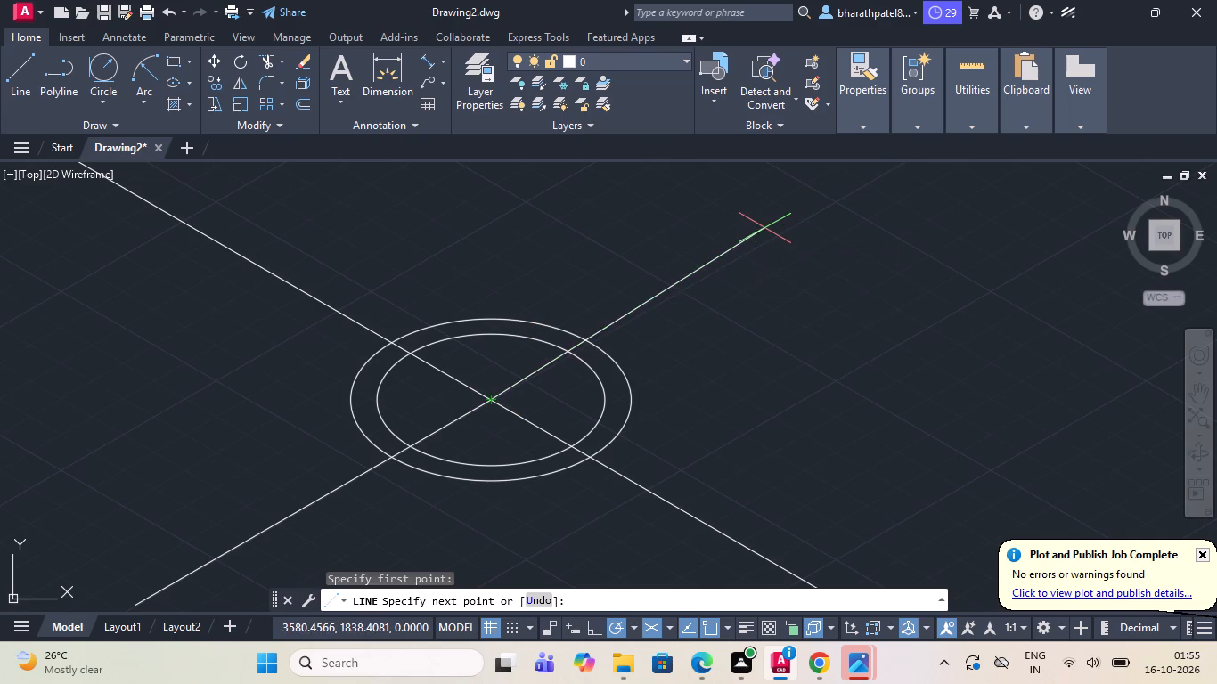
pyautogui.click(789, 217)
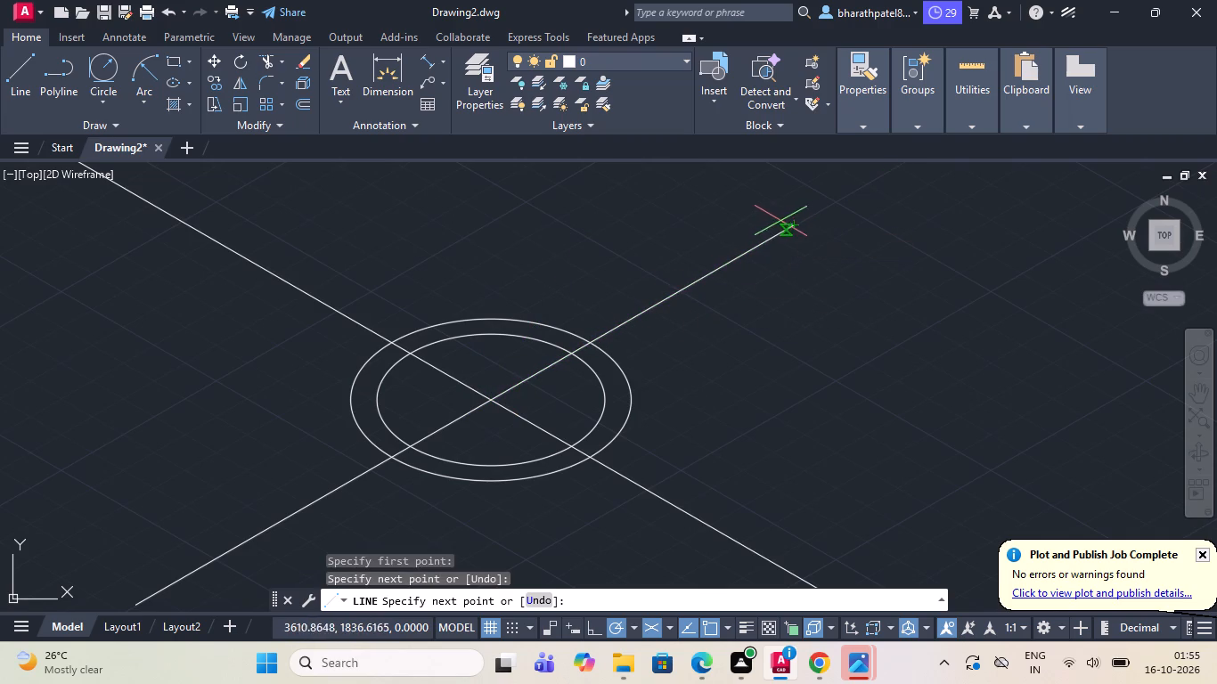
pyautogui.press('Escape')
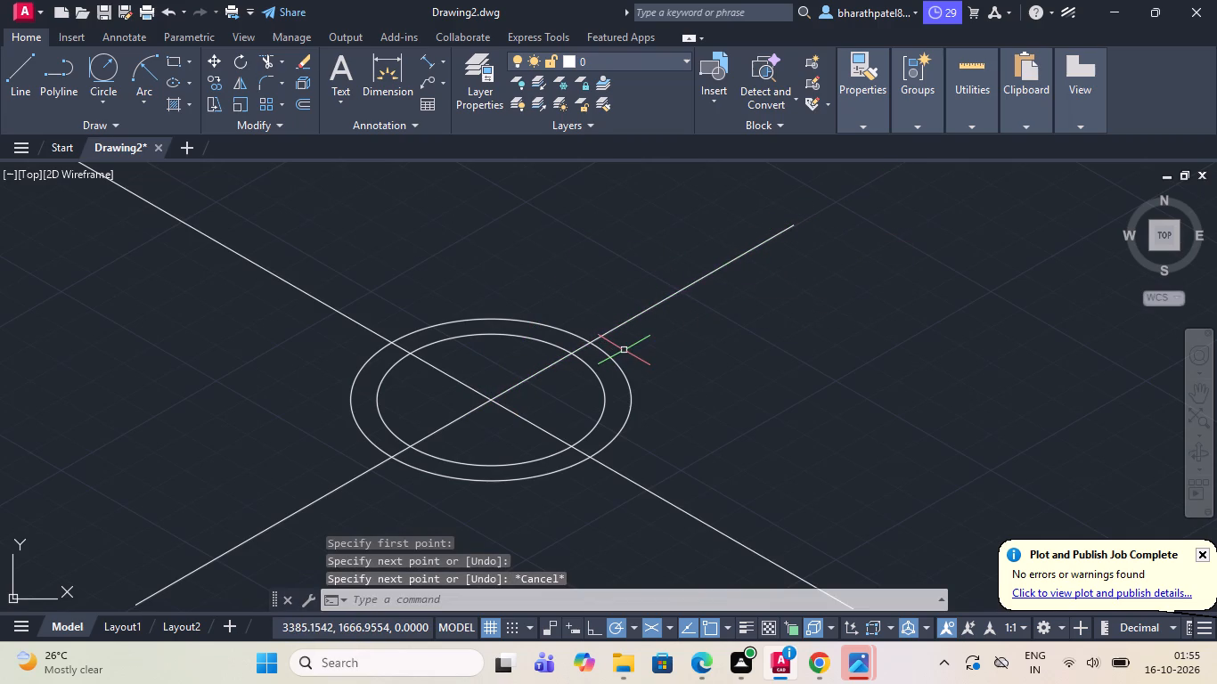
# Draw a line from the isocircles' centre 10 units at 30°, continuing about 774 units at 150° parallel to the axis.
pyautogui.scroll(-2, 618, 348)
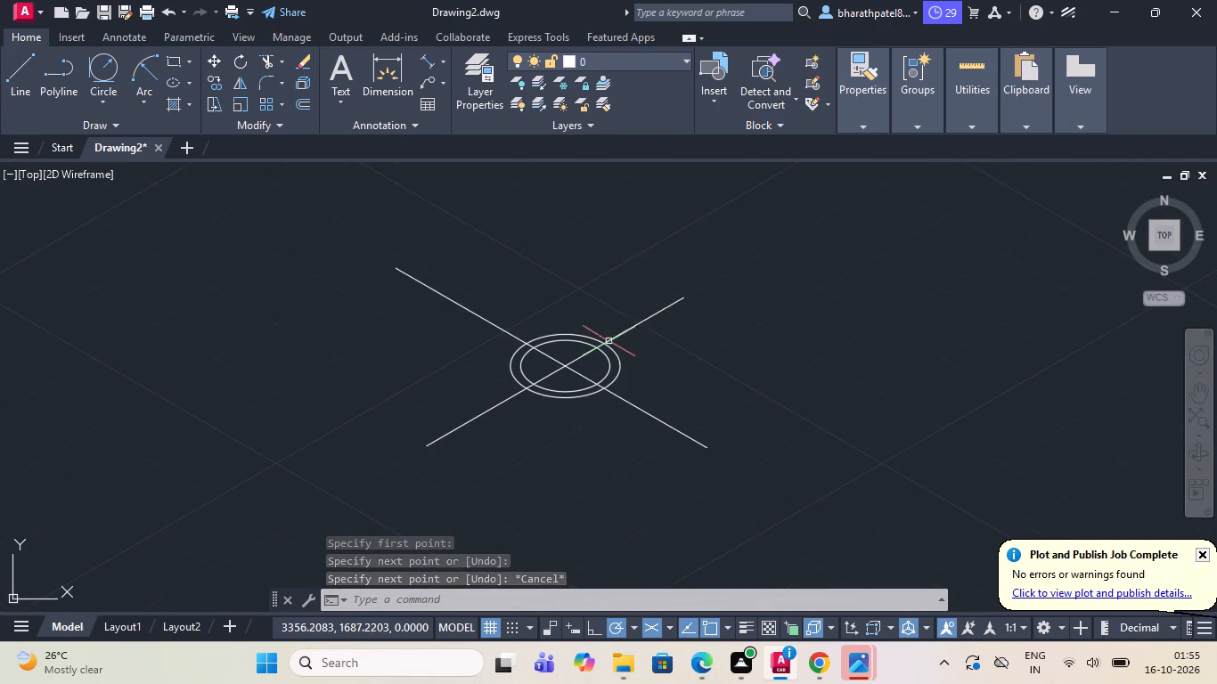
pyautogui.scroll(2, 590, 433)
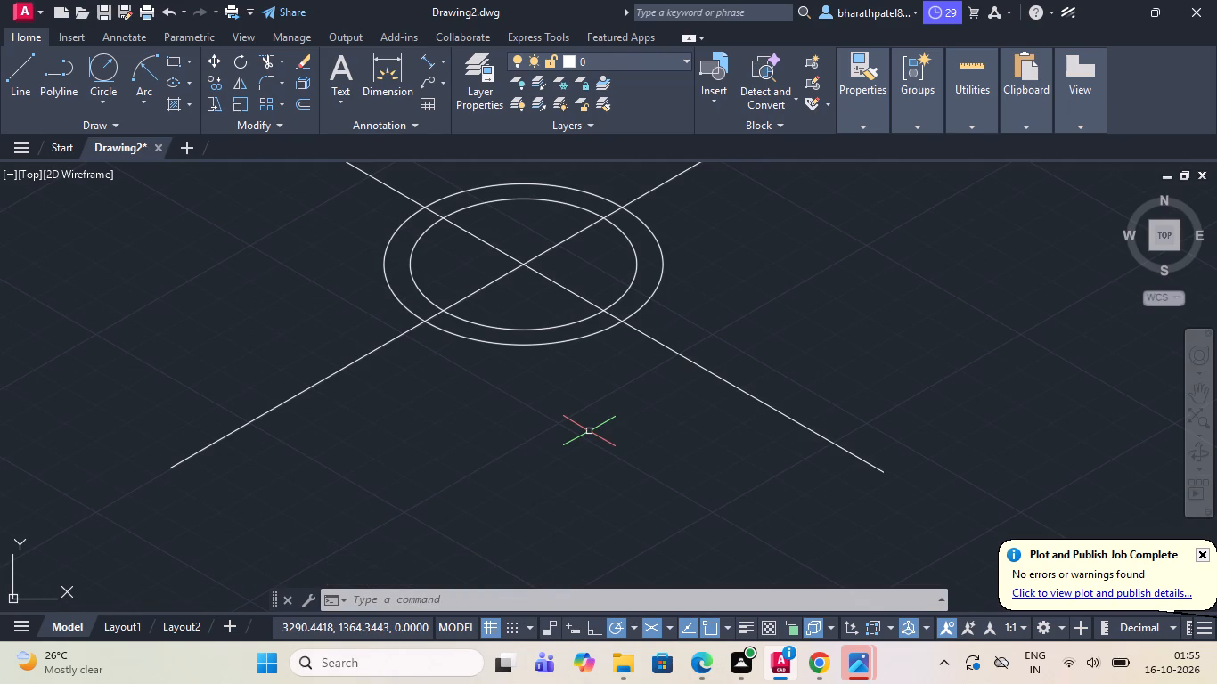
pyautogui.click(23, 58)
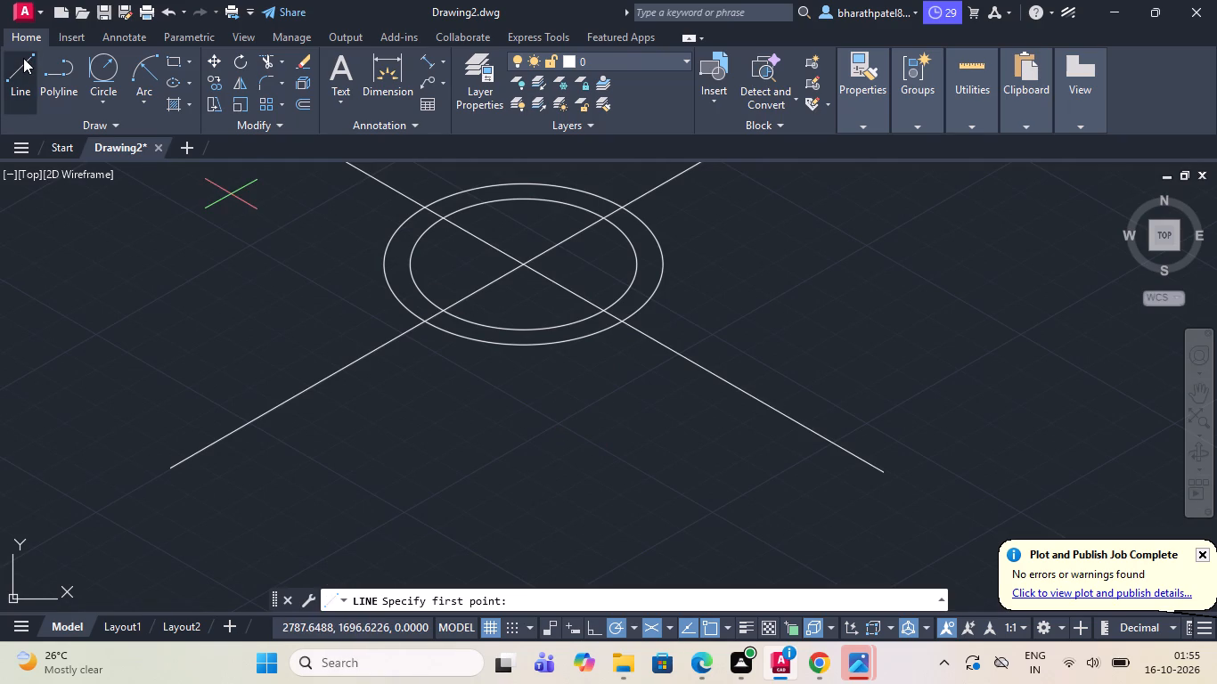
pyautogui.scroll(-2, 485, 453)
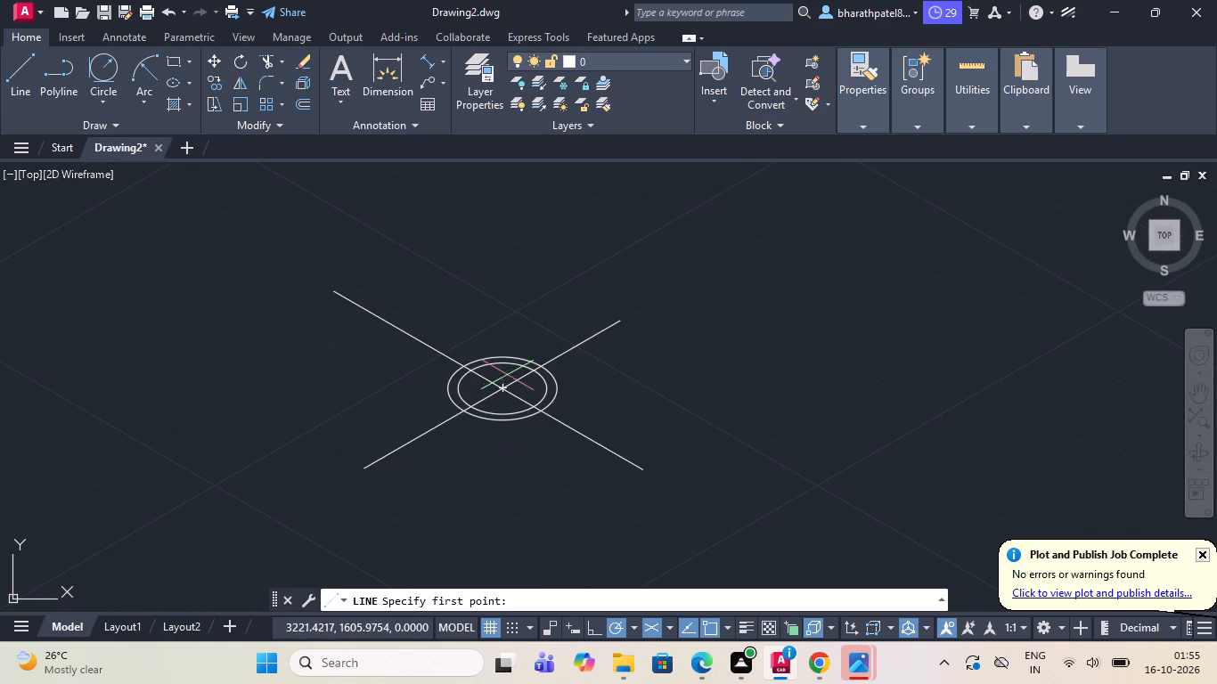
pyautogui.scroll(3, 501, 364)
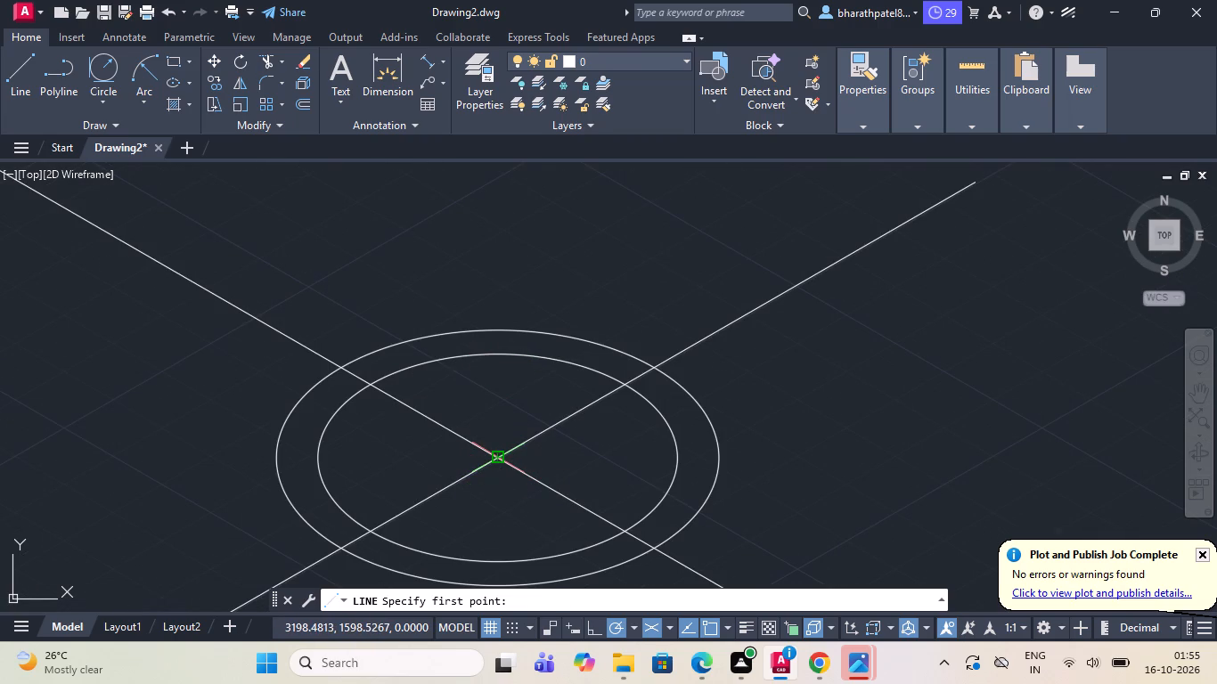
pyautogui.click(496, 452)
pyautogui.scroll(-3, 496, 452)
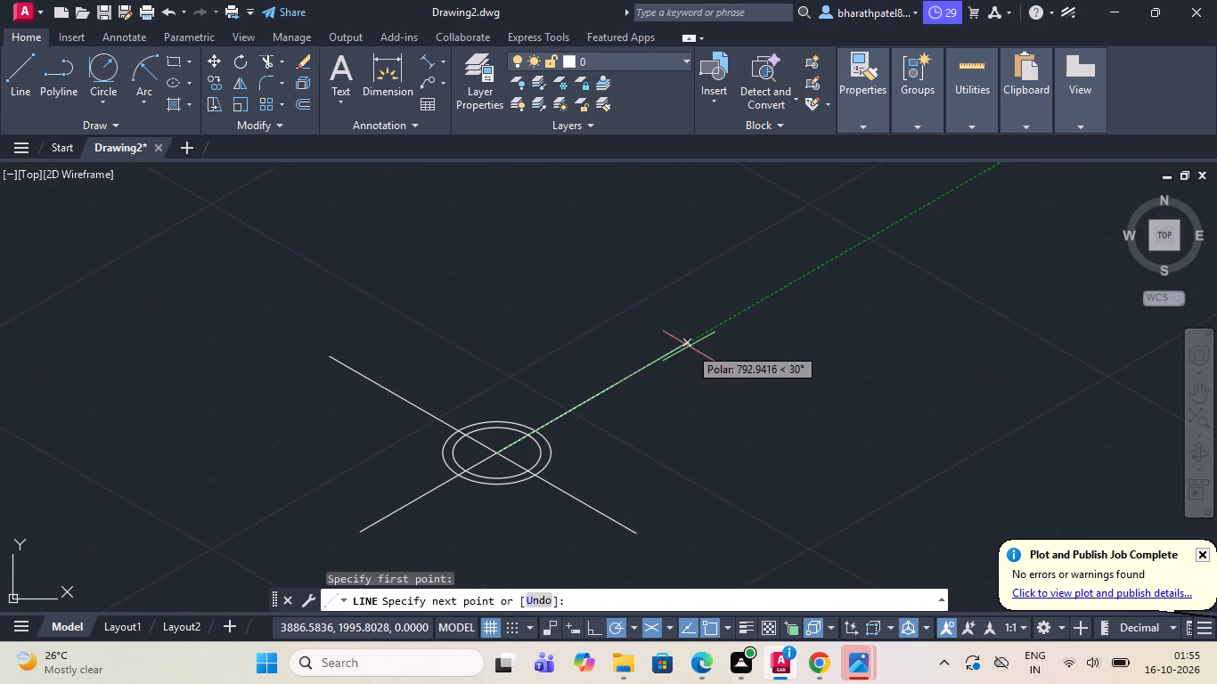
pyautogui.write('10')
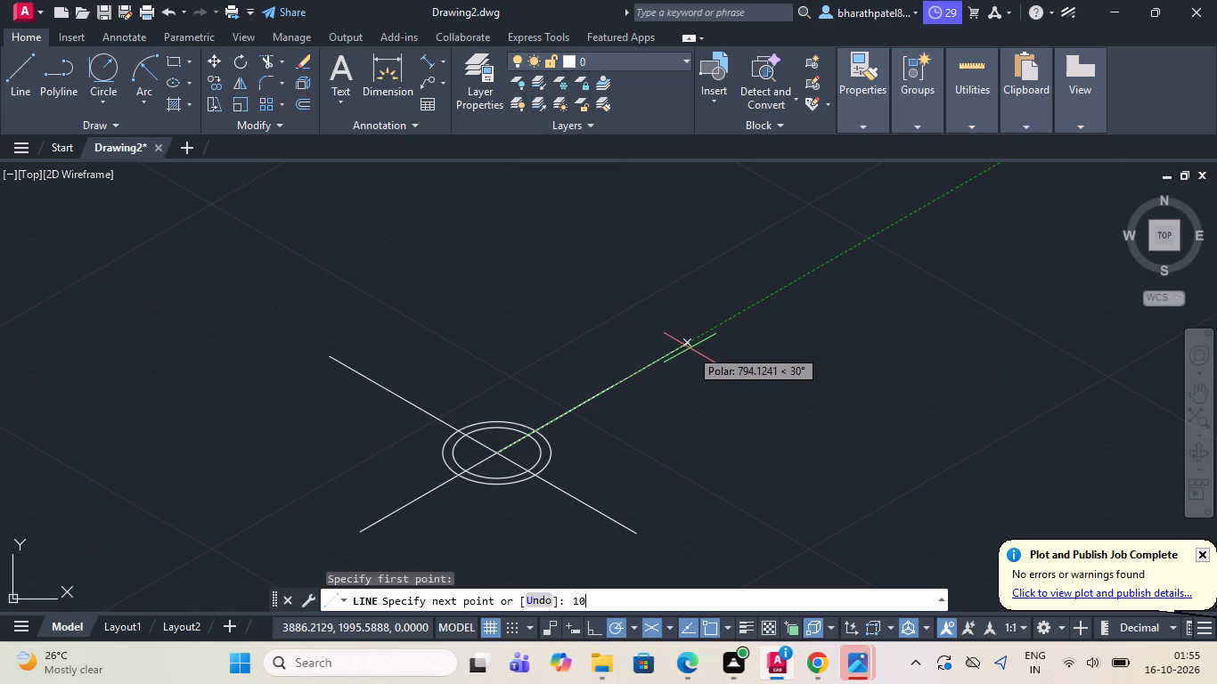
pyautogui.press('Return')
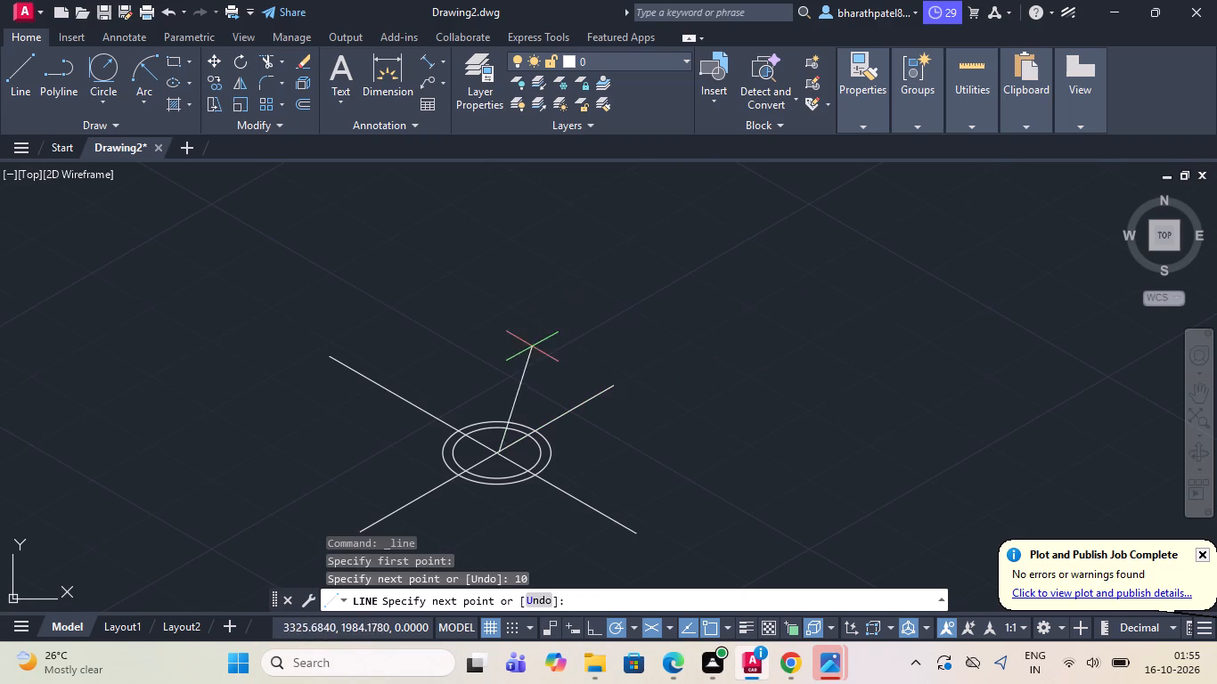
pyautogui.scroll(3, 494, 432)
pyautogui.scroll(-2, 494, 432)
pyautogui.scroll(1, 486, 478)
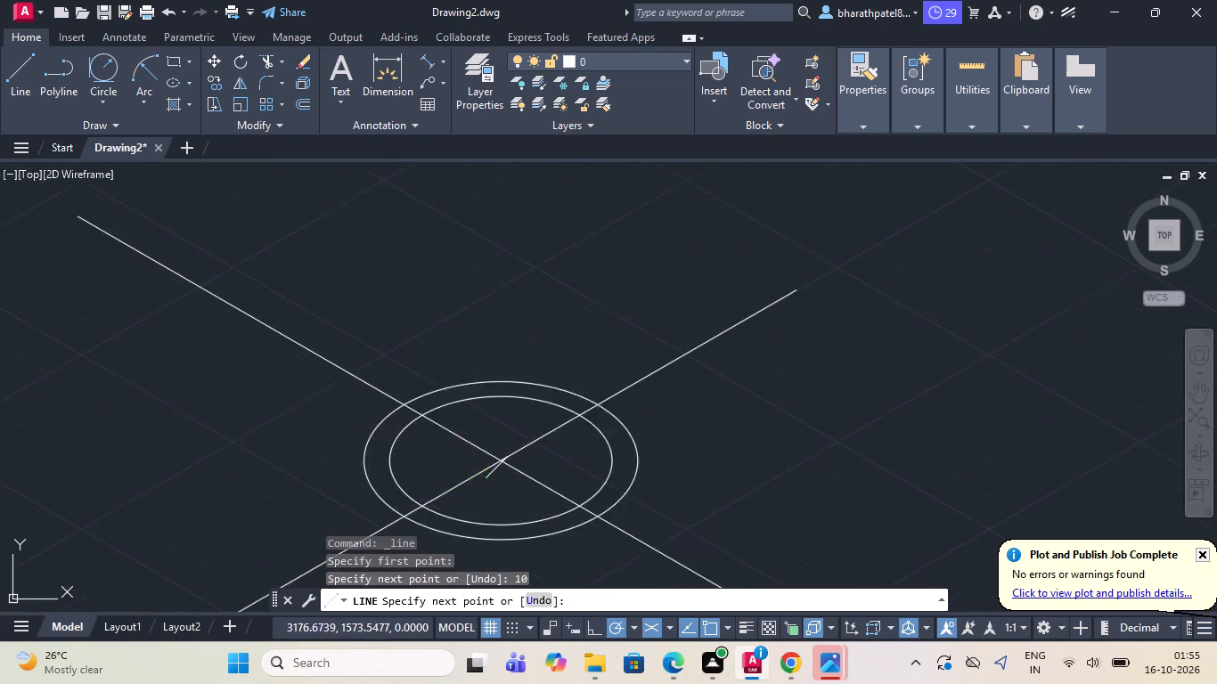
pyautogui.scroll(2, 486, 478)
pyautogui.scroll(-2, 446, 387)
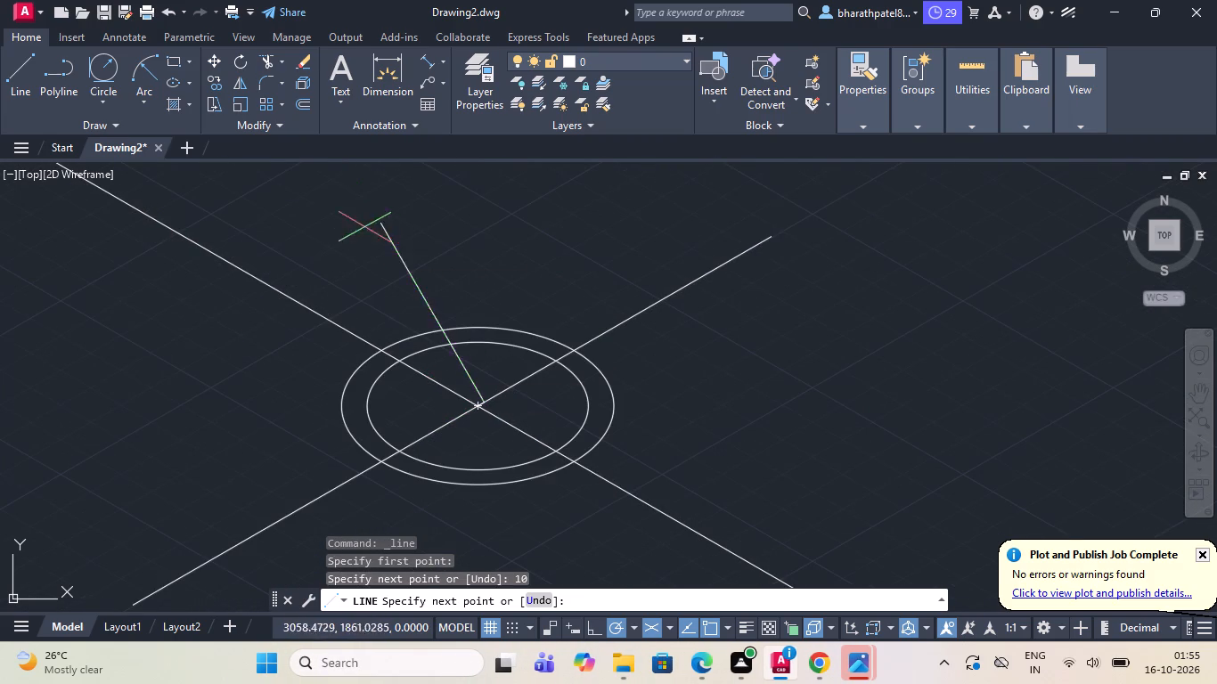
pyautogui.scroll(-2, 192, 318)
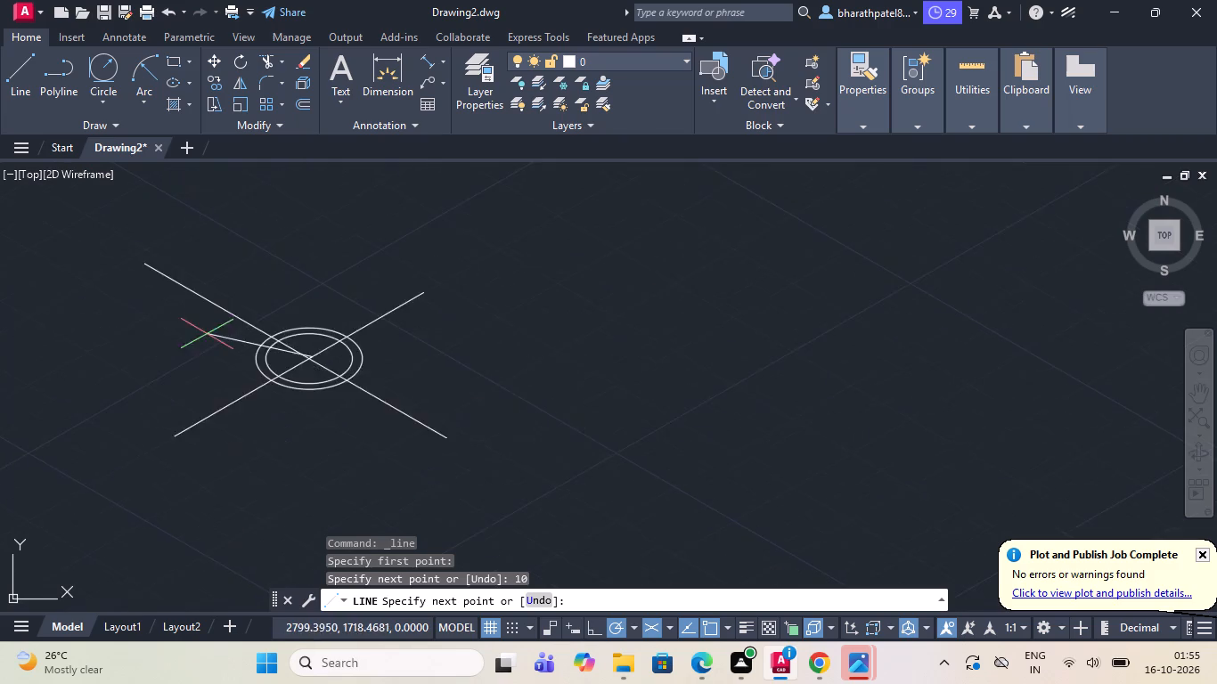
pyautogui.scroll(-1, 208, 335)
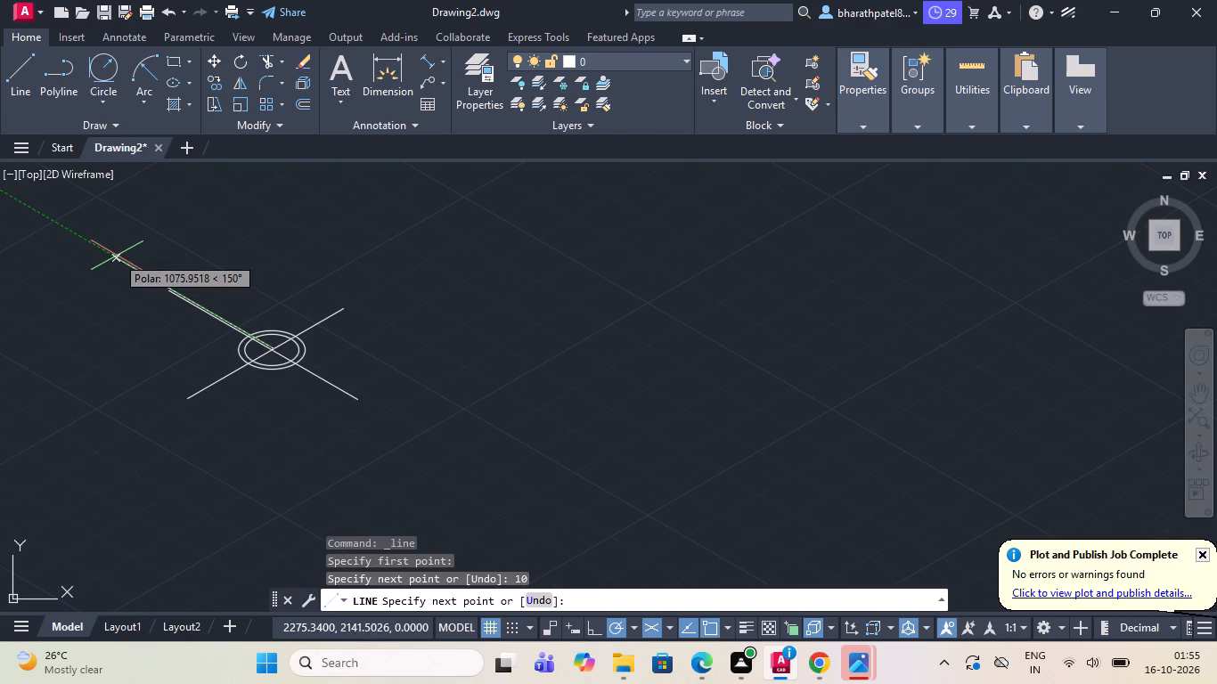
pyautogui.scroll(2, 118, 256)
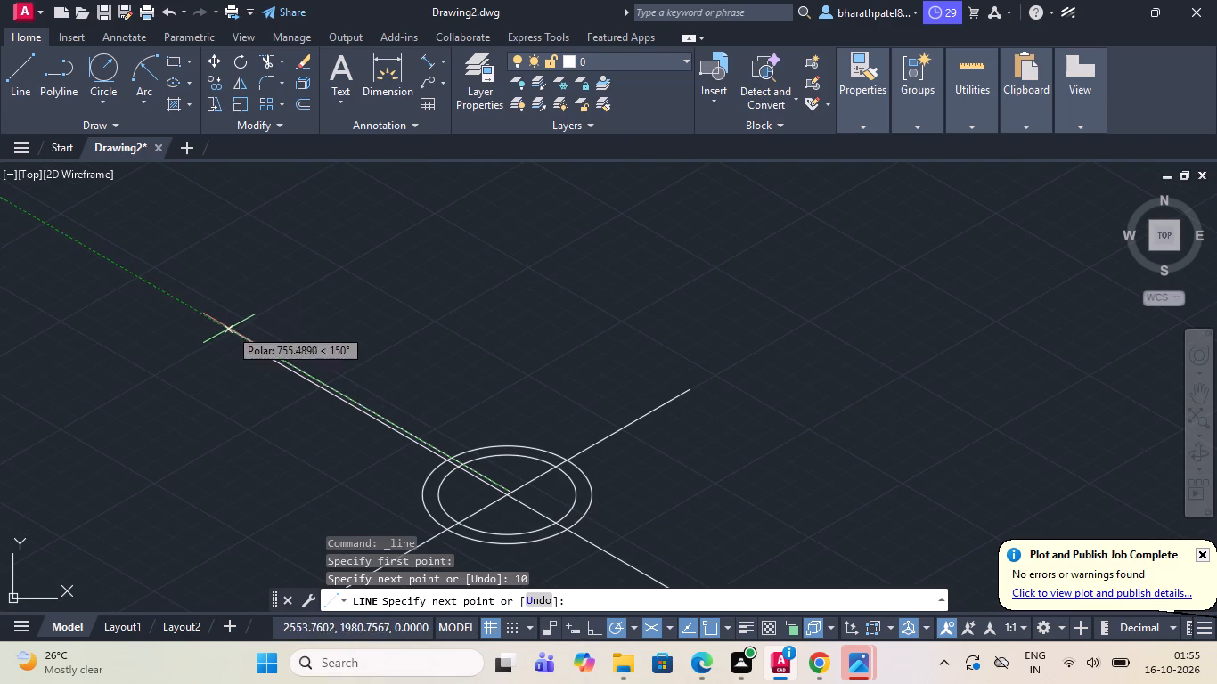
pyautogui.click(222, 324)
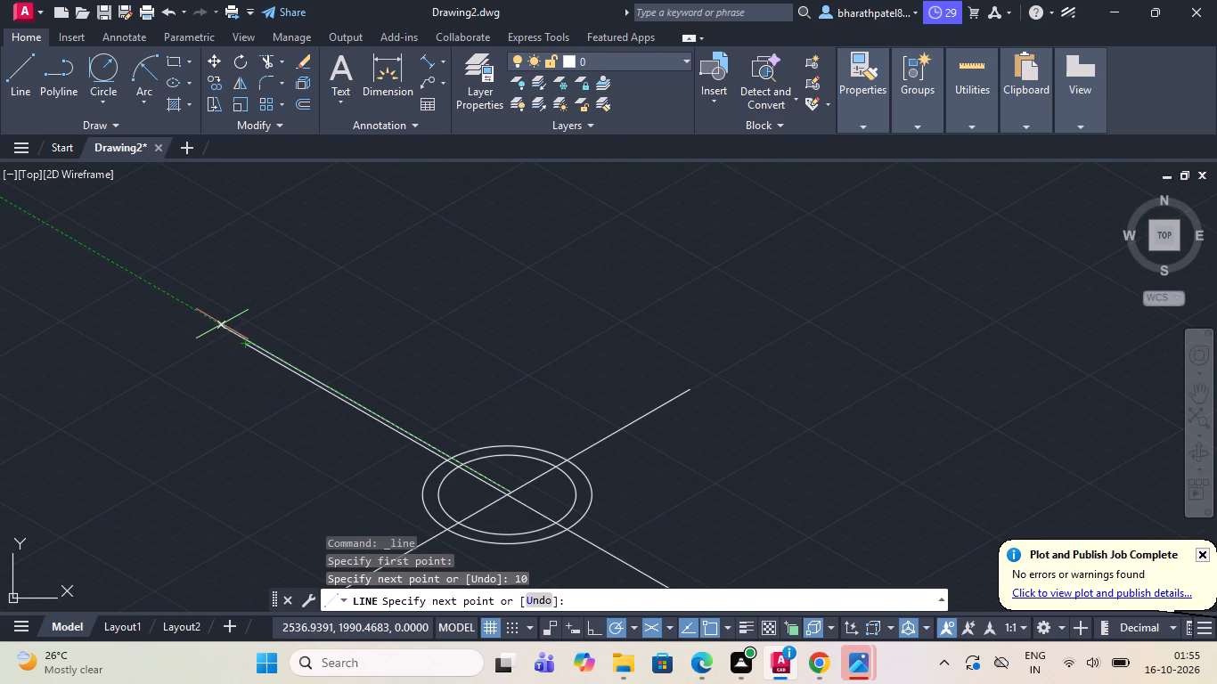
pyautogui.press('Escape')
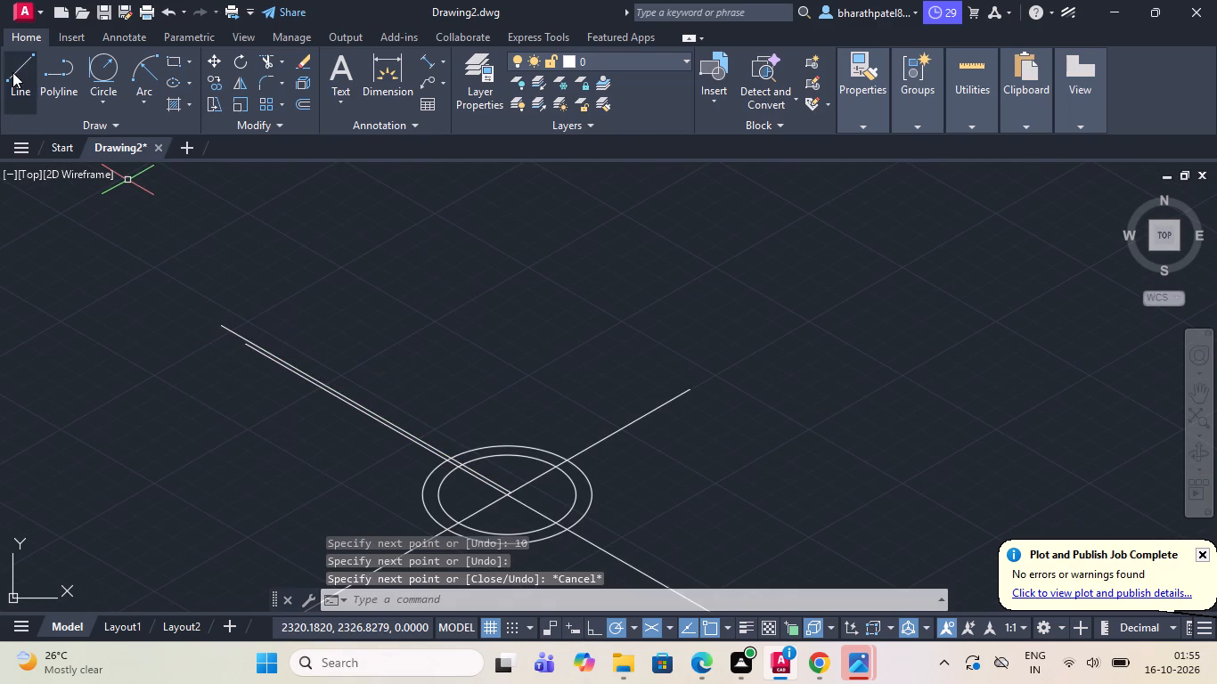
# Draw a line from the isocircles' centre 10 units at 210°, continuing about 732 units at 150° parallel to the axis.
pyautogui.click(18, 64)
pyautogui.scroll(-2, 529, 480)
pyautogui.scroll(4, 512, 511)
pyautogui.scroll(3, 572, 337)
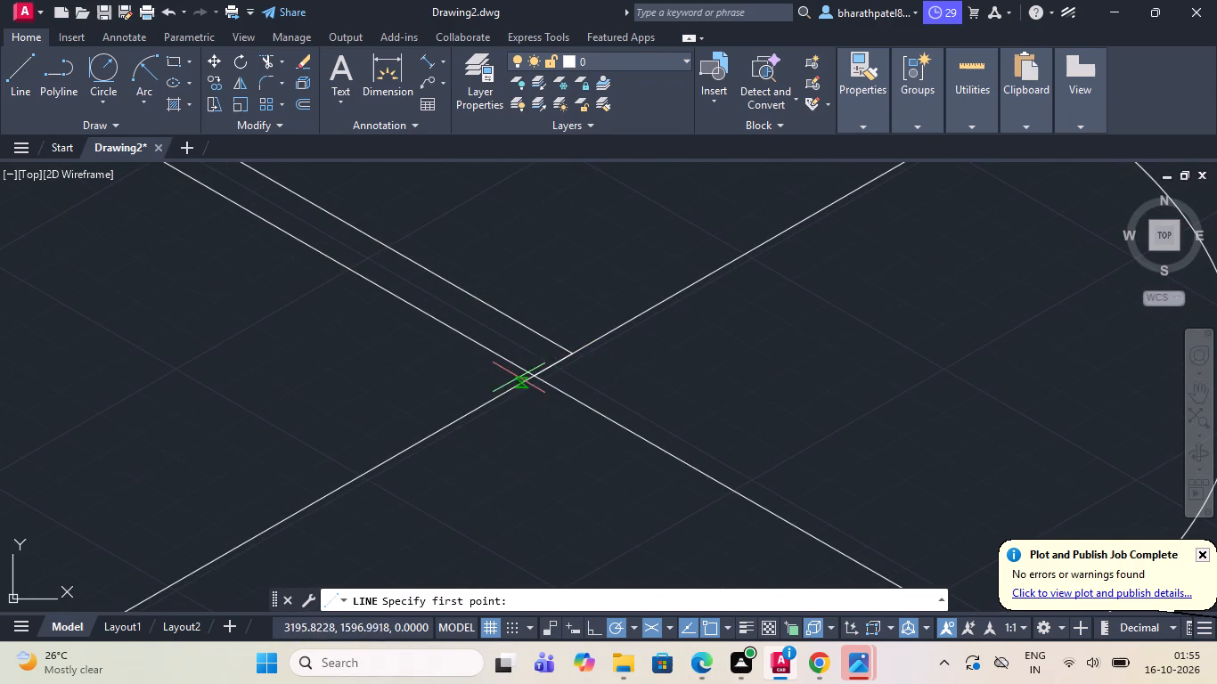
pyautogui.click(534, 377)
pyautogui.scroll(-6, 535, 377)
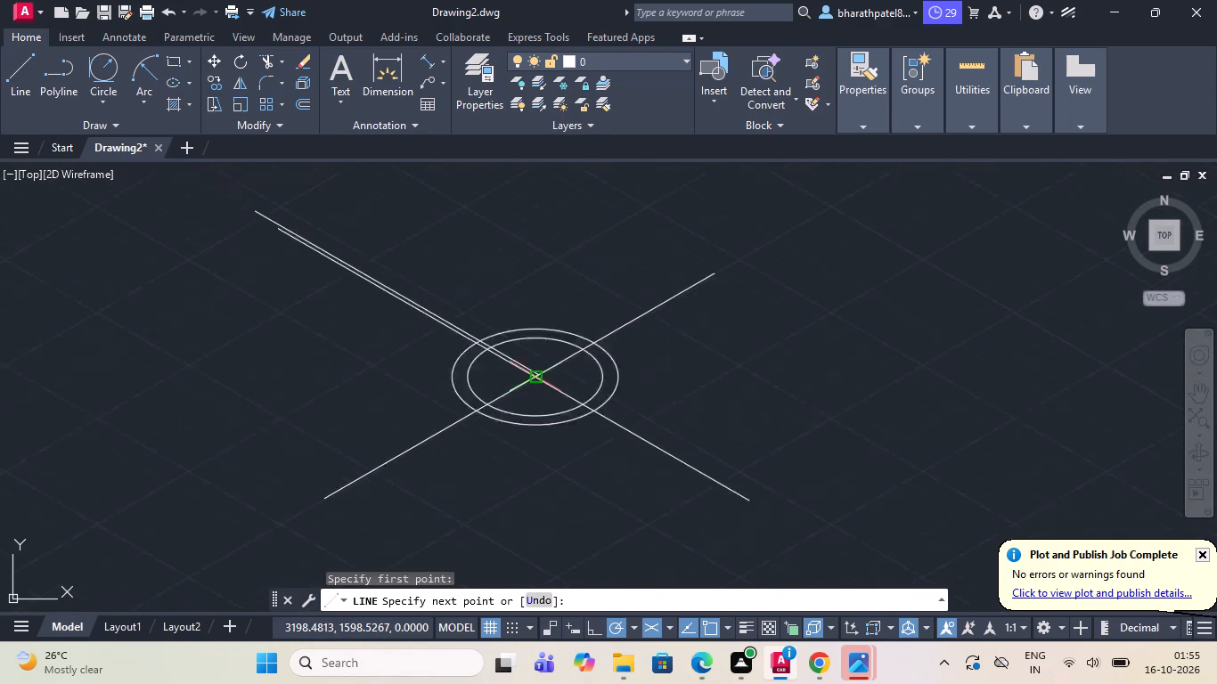
pyautogui.press('1')
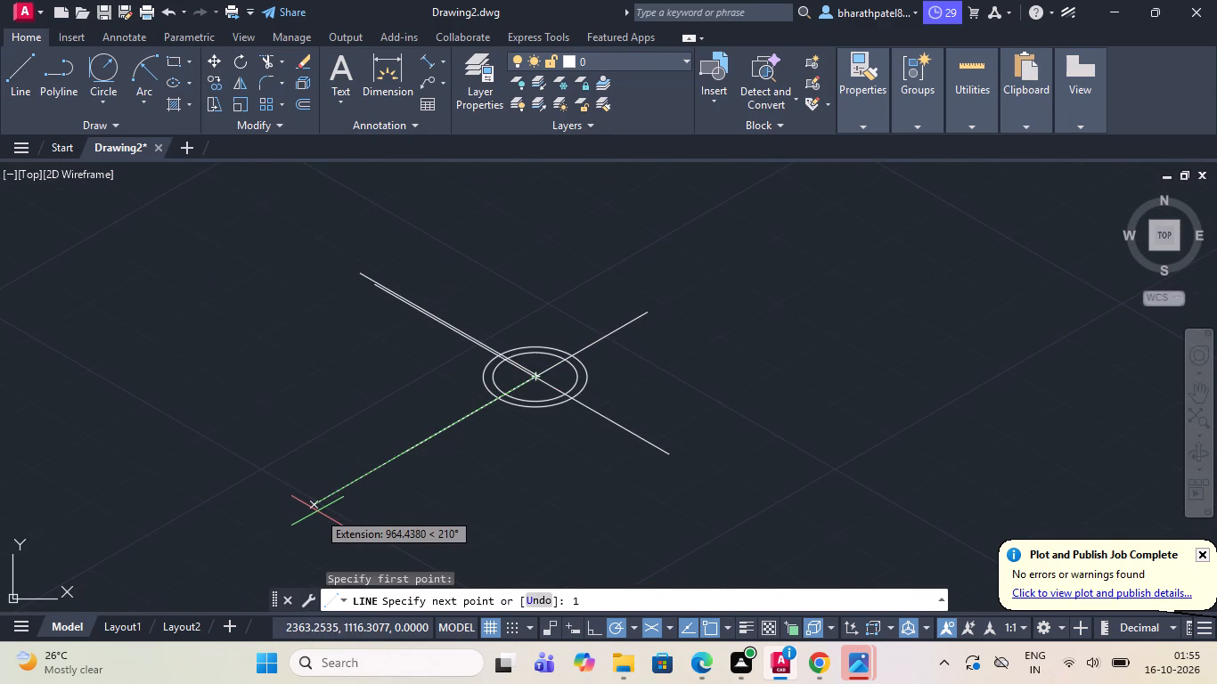
pyautogui.press('0')
pyautogui.press('Return')
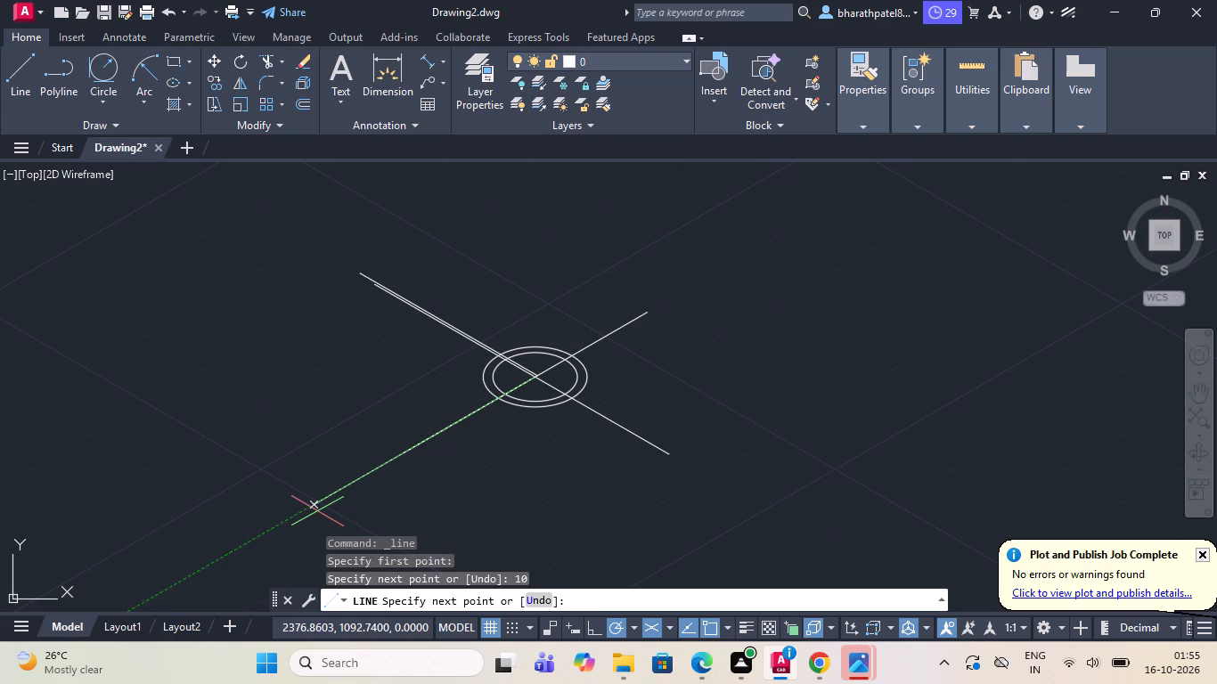
pyautogui.scroll(6, 516, 381)
pyautogui.scroll(-1, 515, 423)
pyautogui.scroll(3, 707, 322)
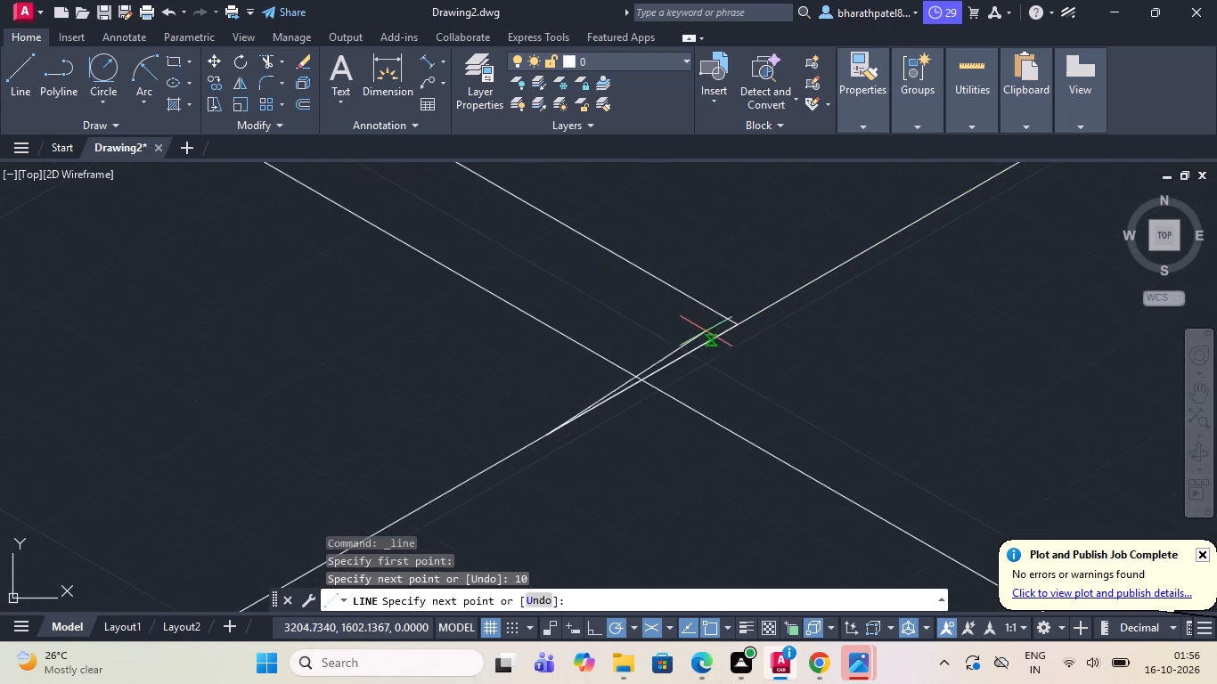
pyautogui.scroll(-3, 706, 339)
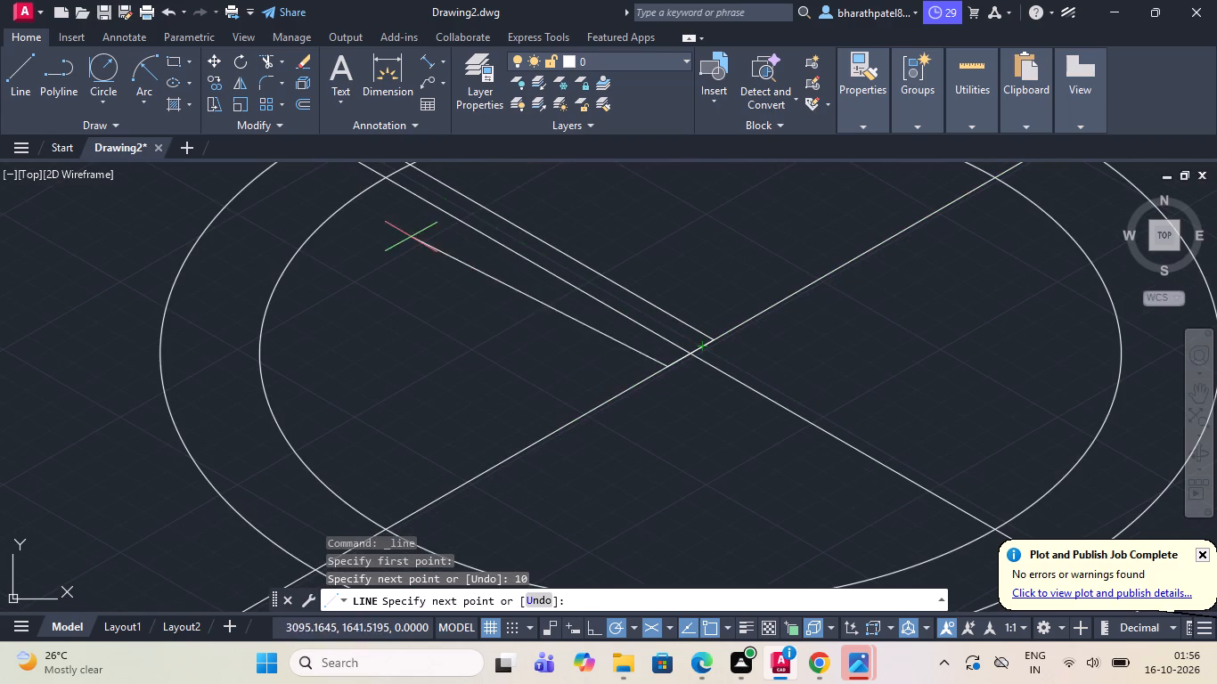
pyautogui.scroll(-5, 411, 237)
pyautogui.scroll(-2, 284, 219)
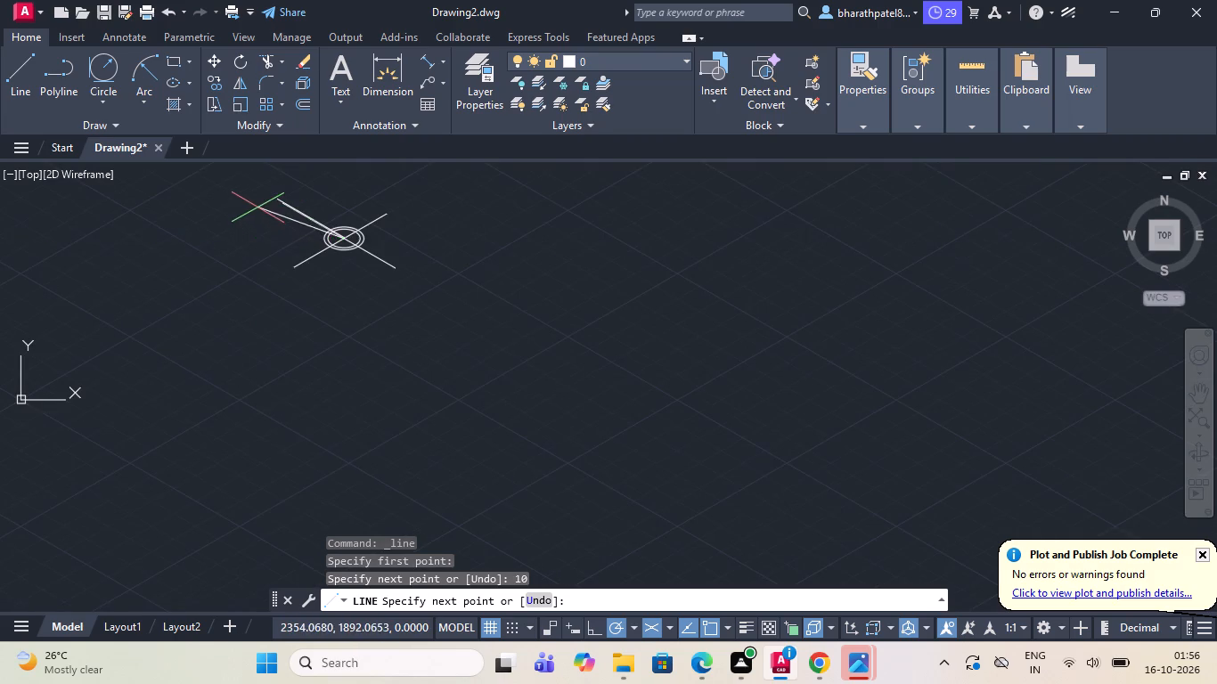
pyautogui.scroll(5, 257, 207)
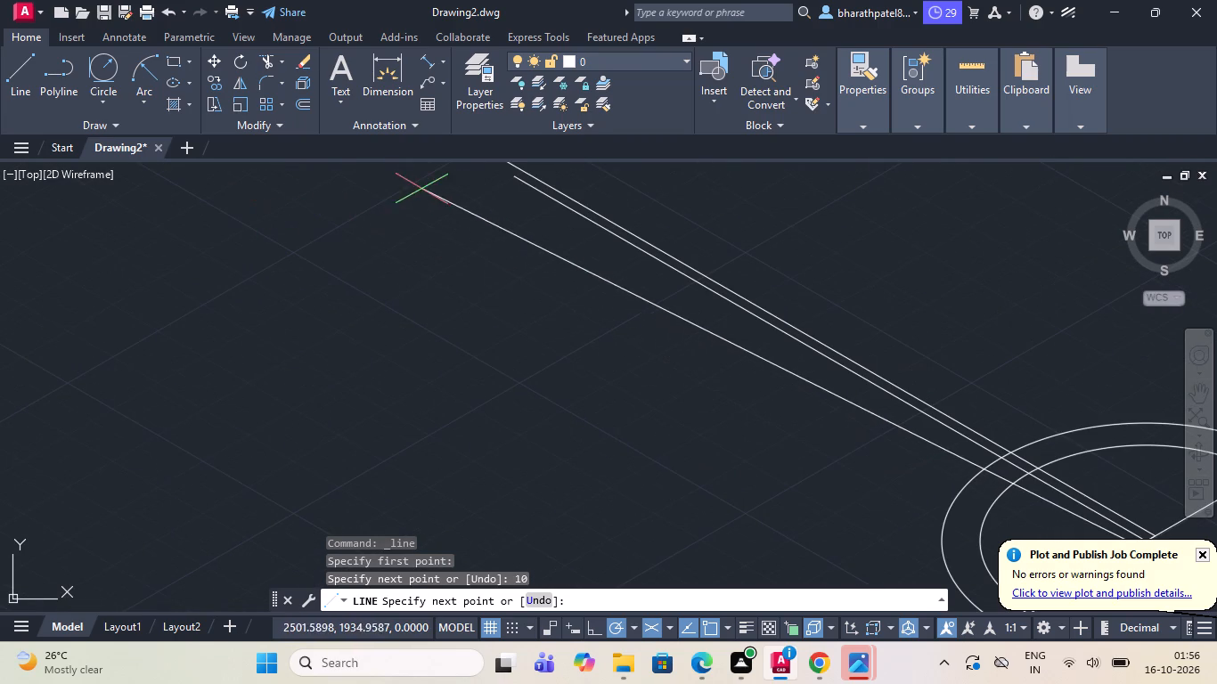
pyautogui.click(471, 169)
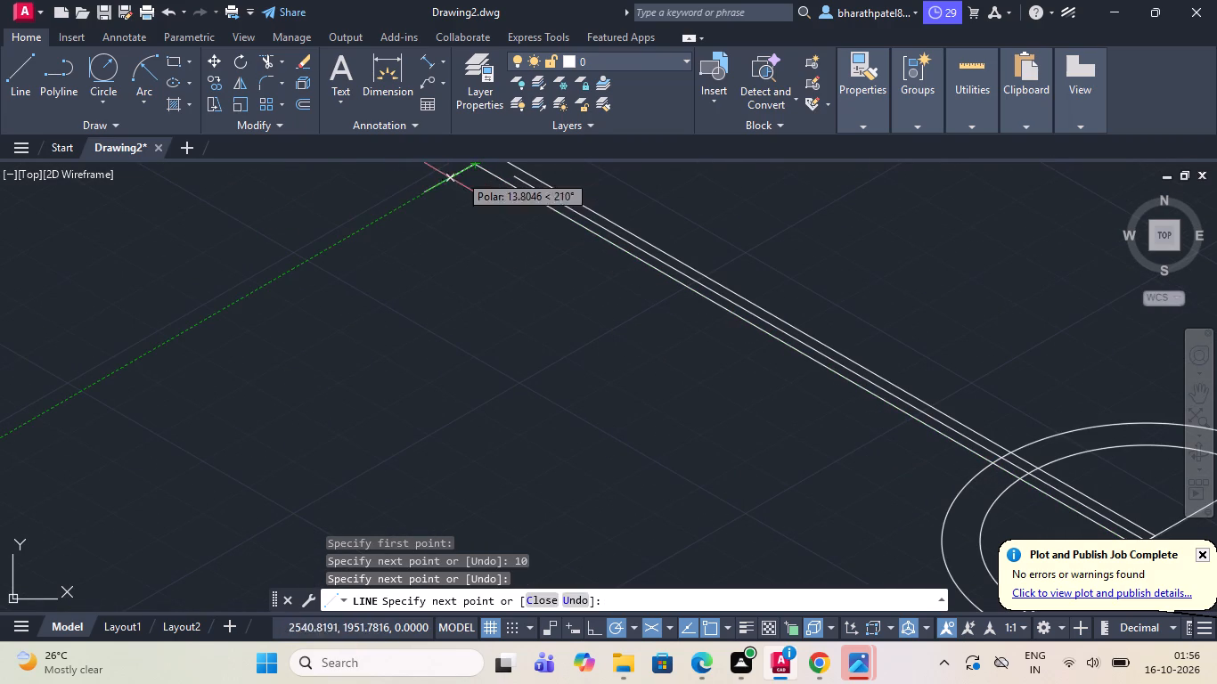
pyautogui.press('Escape')
# Draw a line about 572 units long at 330° from the end of the 10-unit offset on the 30° axis.
pyautogui.click(35, 63)
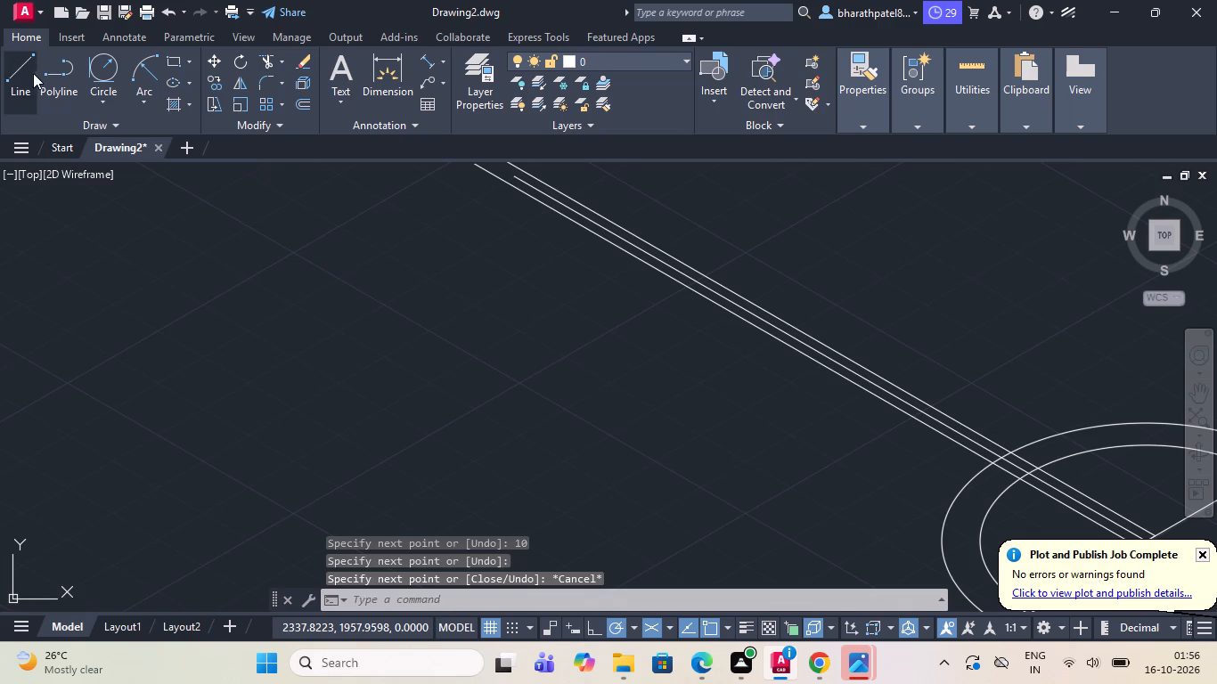
pyautogui.scroll(-4, 230, 235)
pyautogui.scroll(3, 453, 323)
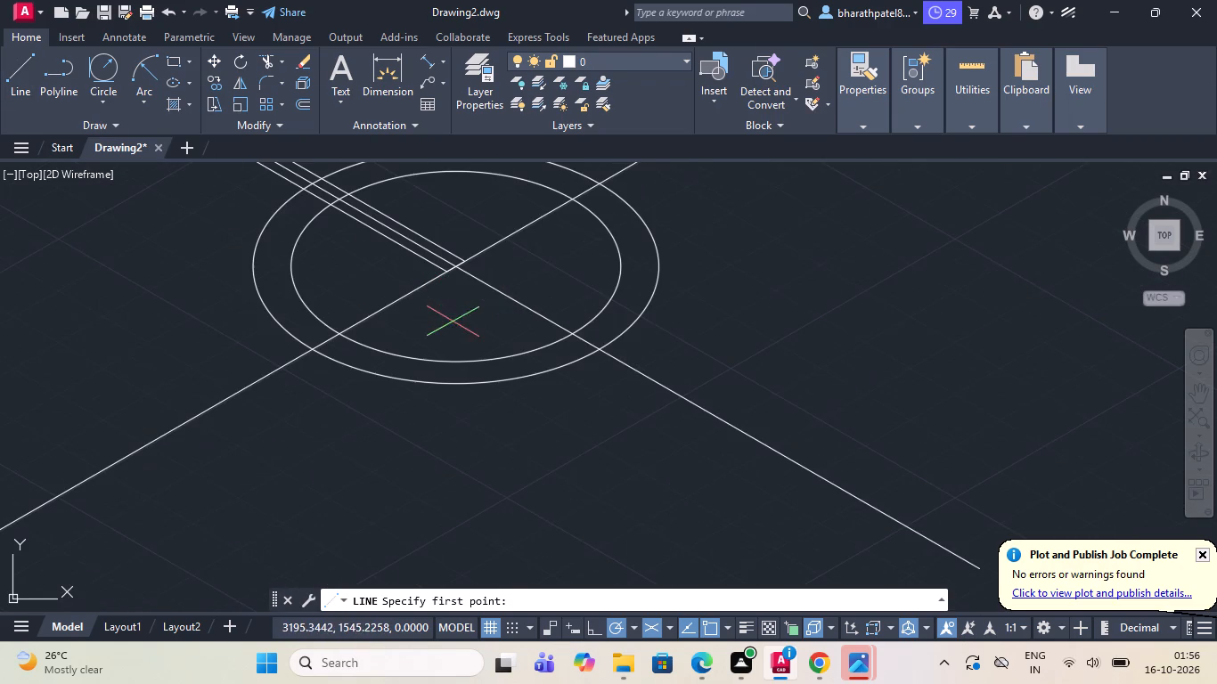
pyautogui.scroll(4, 464, 258)
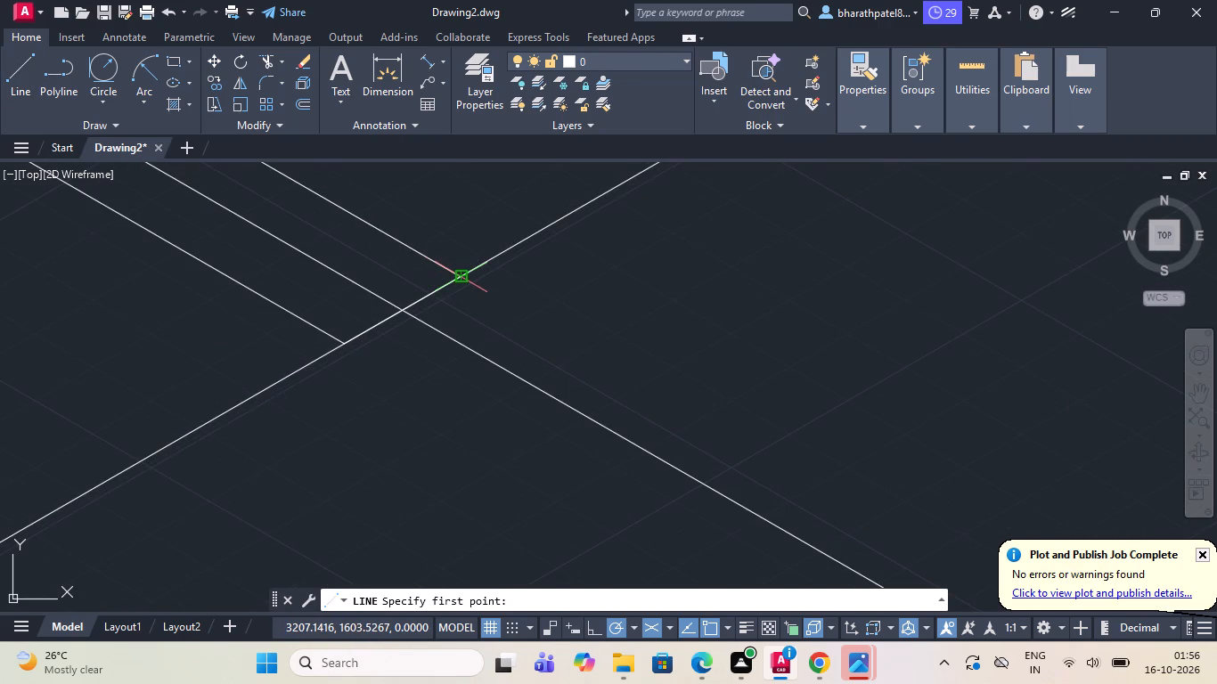
pyautogui.click(463, 274)
pyautogui.scroll(-4, 464, 274)
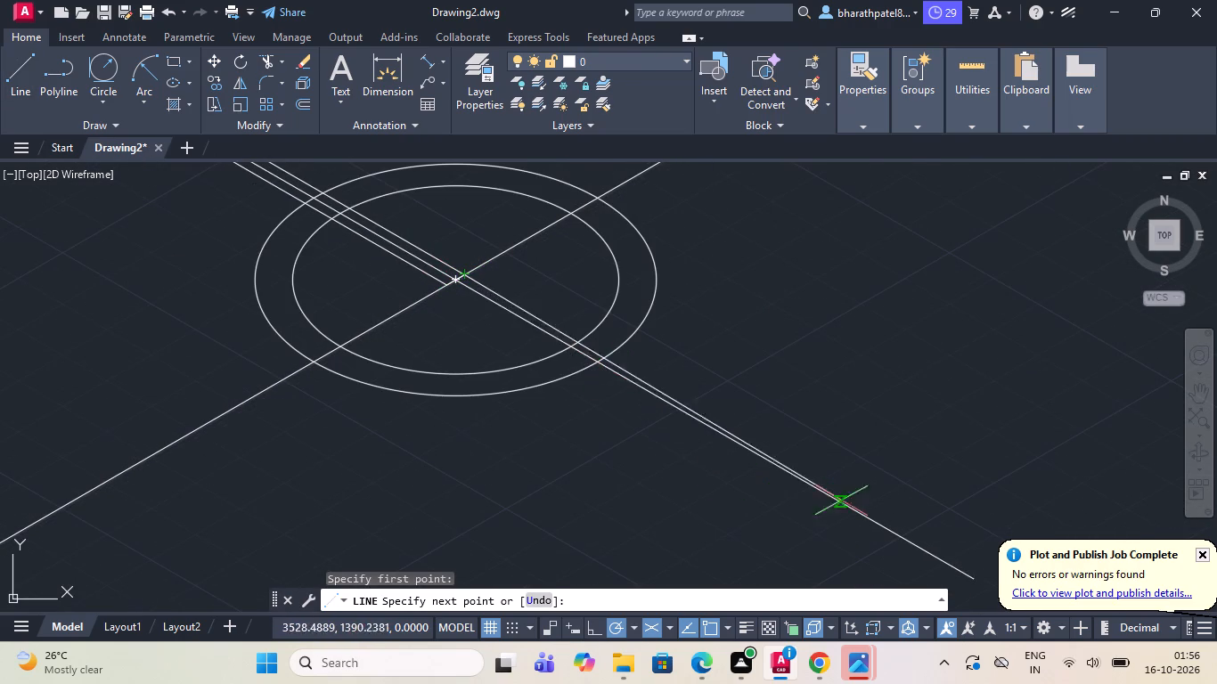
pyautogui.click(976, 563)
pyautogui.press('Escape')
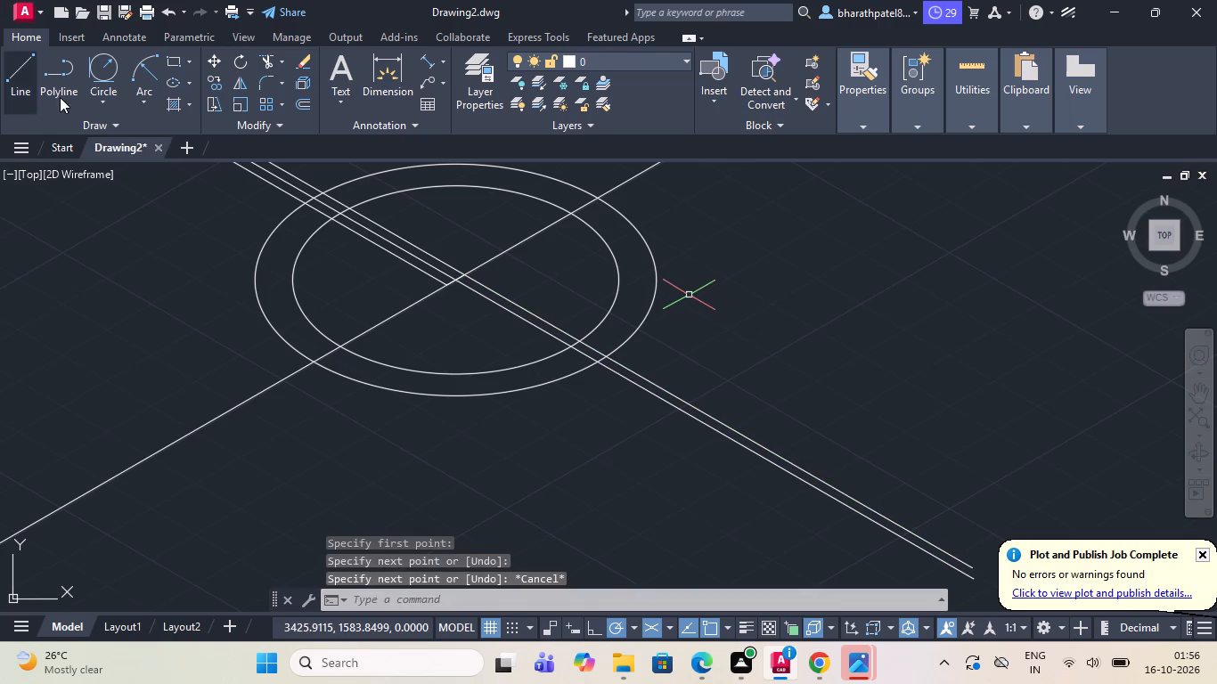
# Draw a line at 330° from the end of the 10-unit offset on the 210° axis, extending slightly past the centre axis line's end.
pyautogui.click(18, 70)
pyautogui.scroll(3, 422, 261)
pyautogui.click(518, 354)
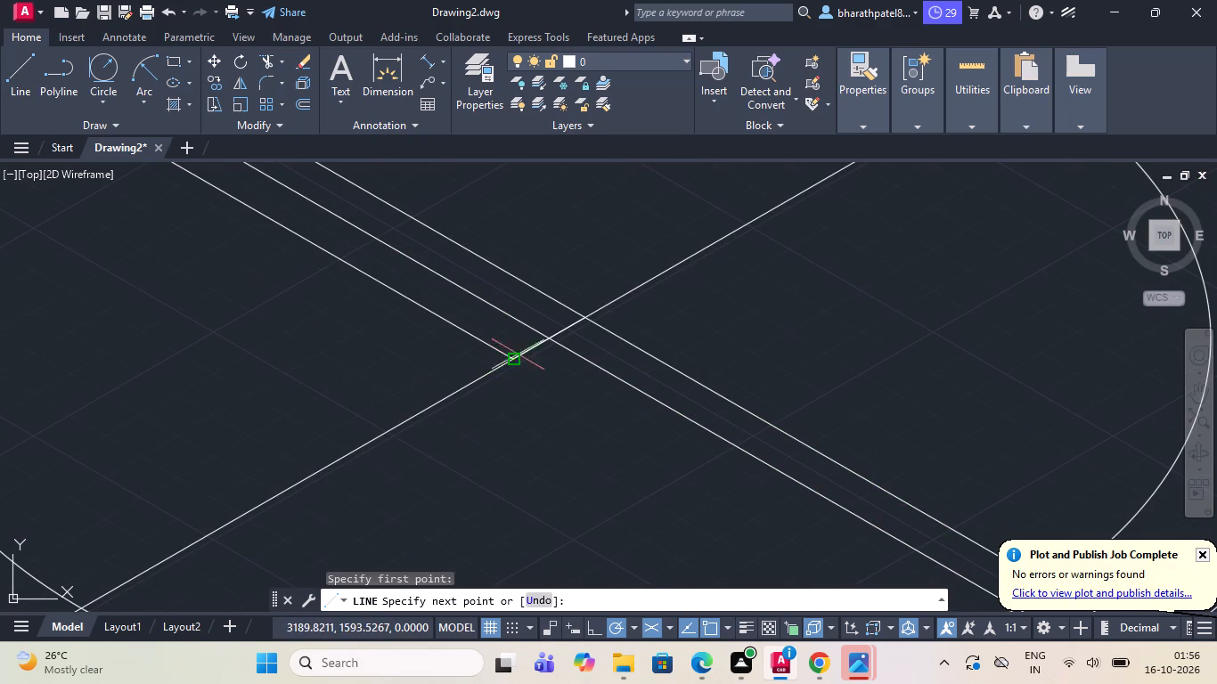
pyautogui.scroll(-6, 510, 354)
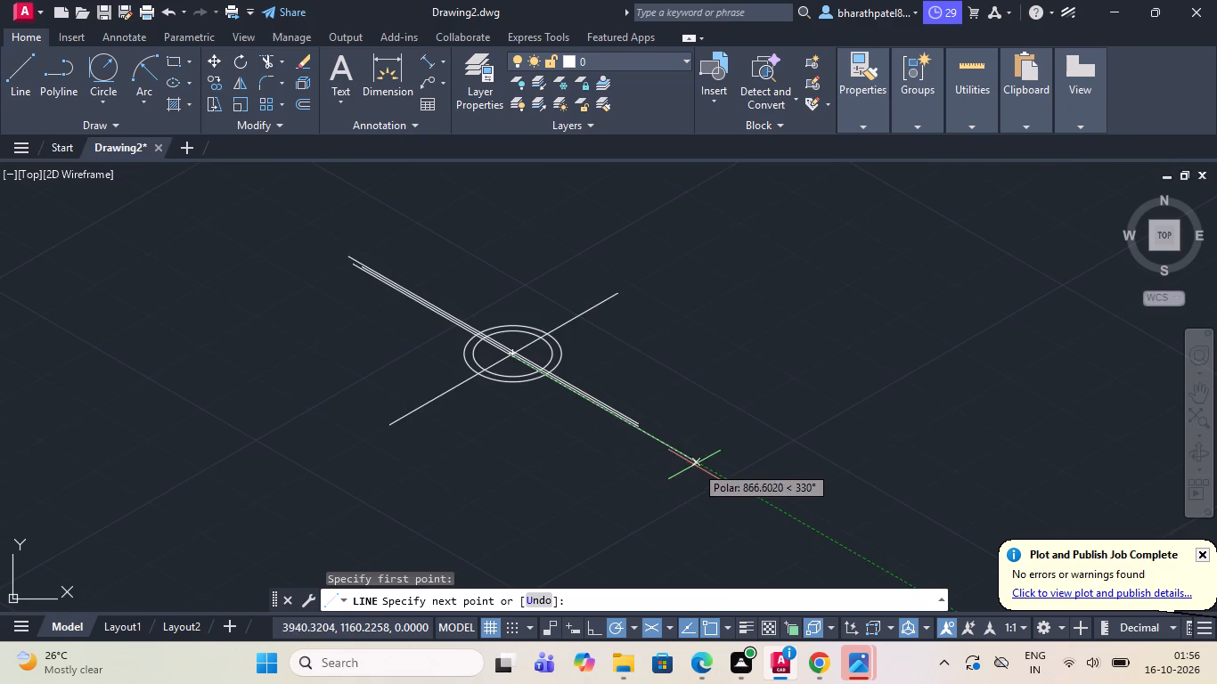
pyautogui.scroll(3, 691, 464)
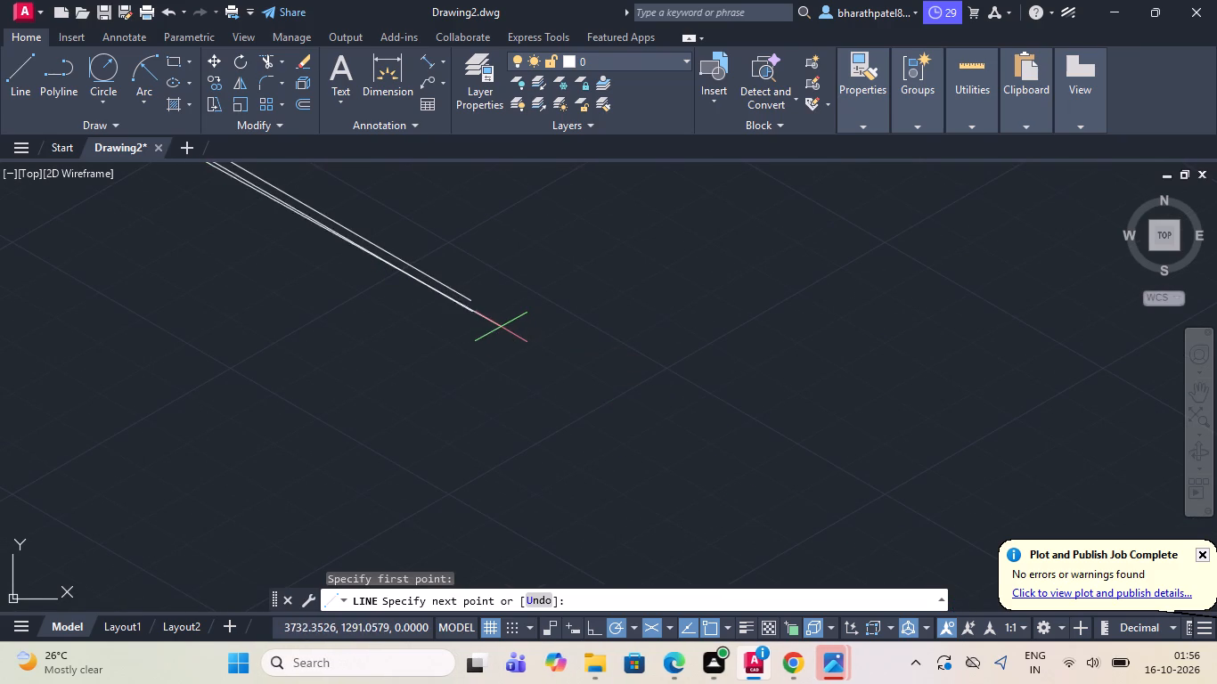
pyautogui.click(498, 330)
pyautogui.press('Escape')
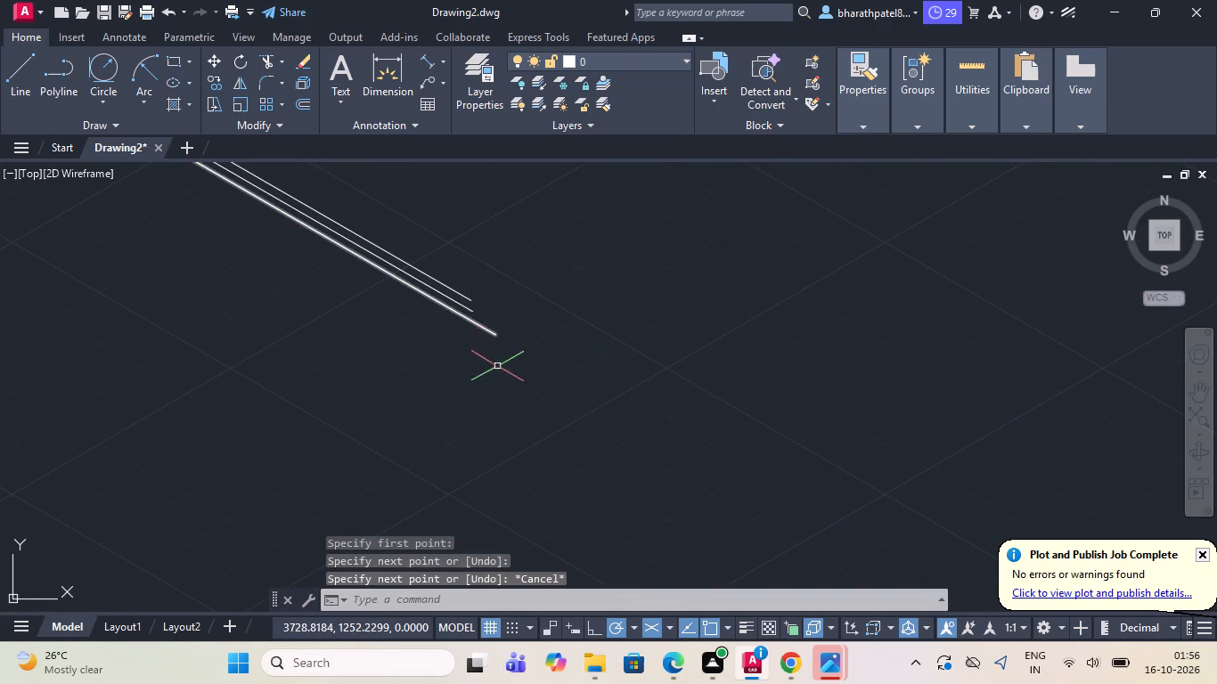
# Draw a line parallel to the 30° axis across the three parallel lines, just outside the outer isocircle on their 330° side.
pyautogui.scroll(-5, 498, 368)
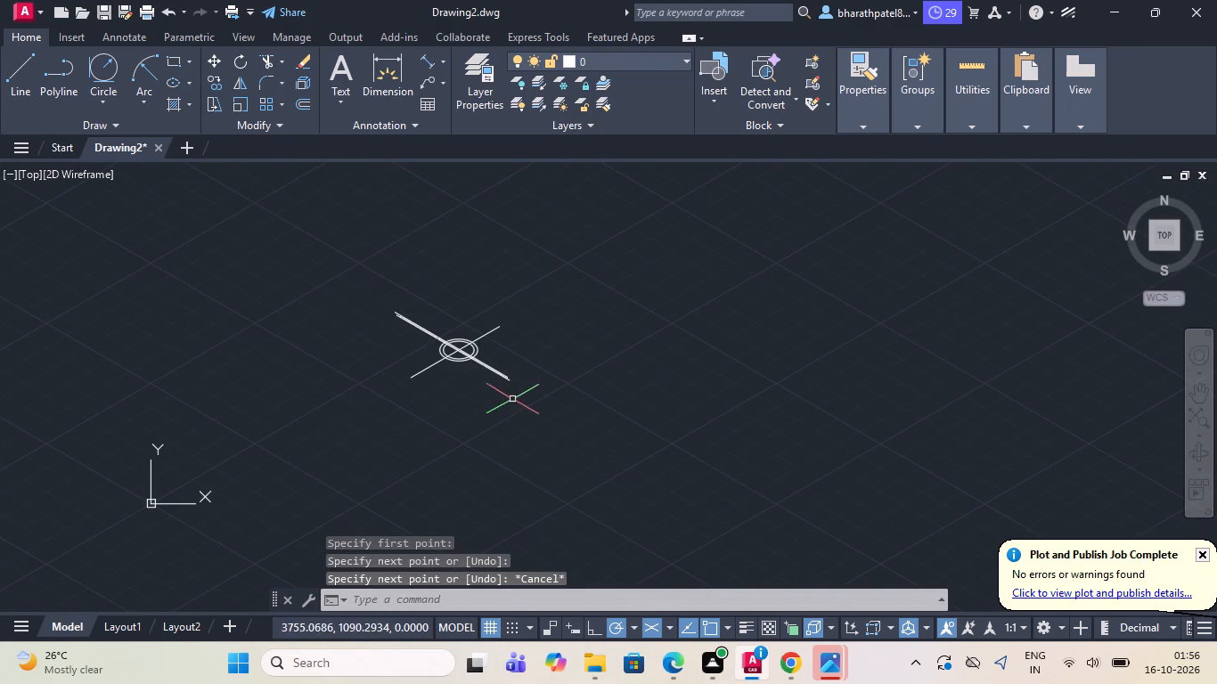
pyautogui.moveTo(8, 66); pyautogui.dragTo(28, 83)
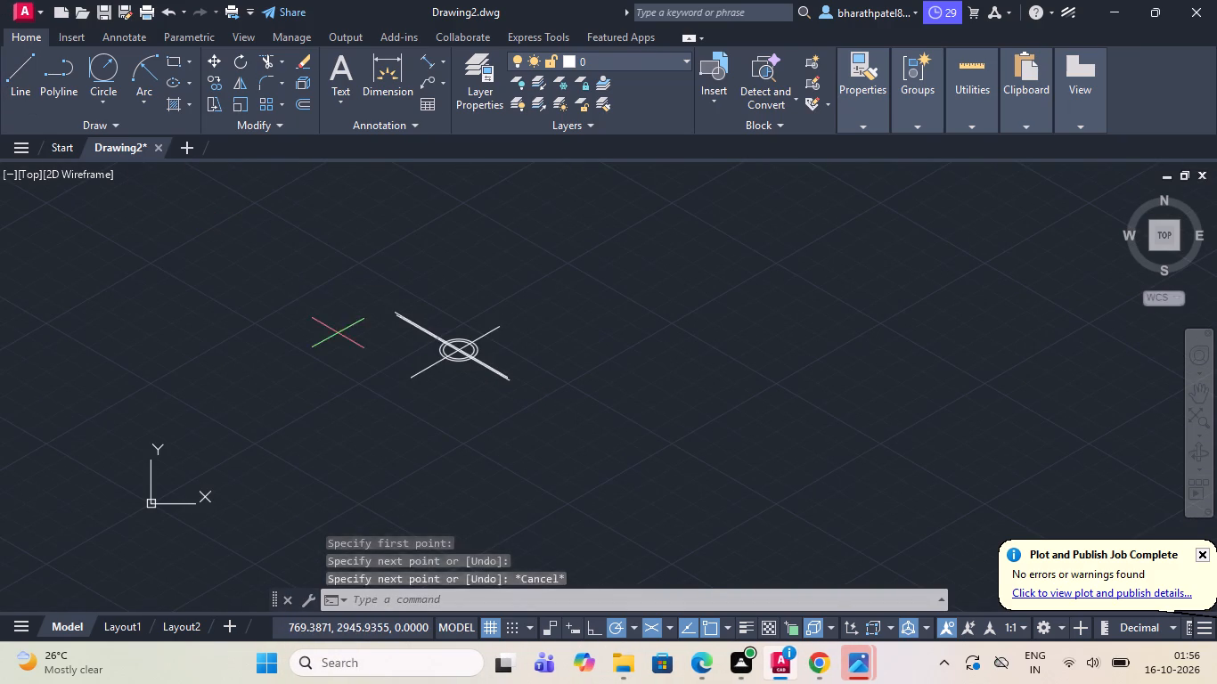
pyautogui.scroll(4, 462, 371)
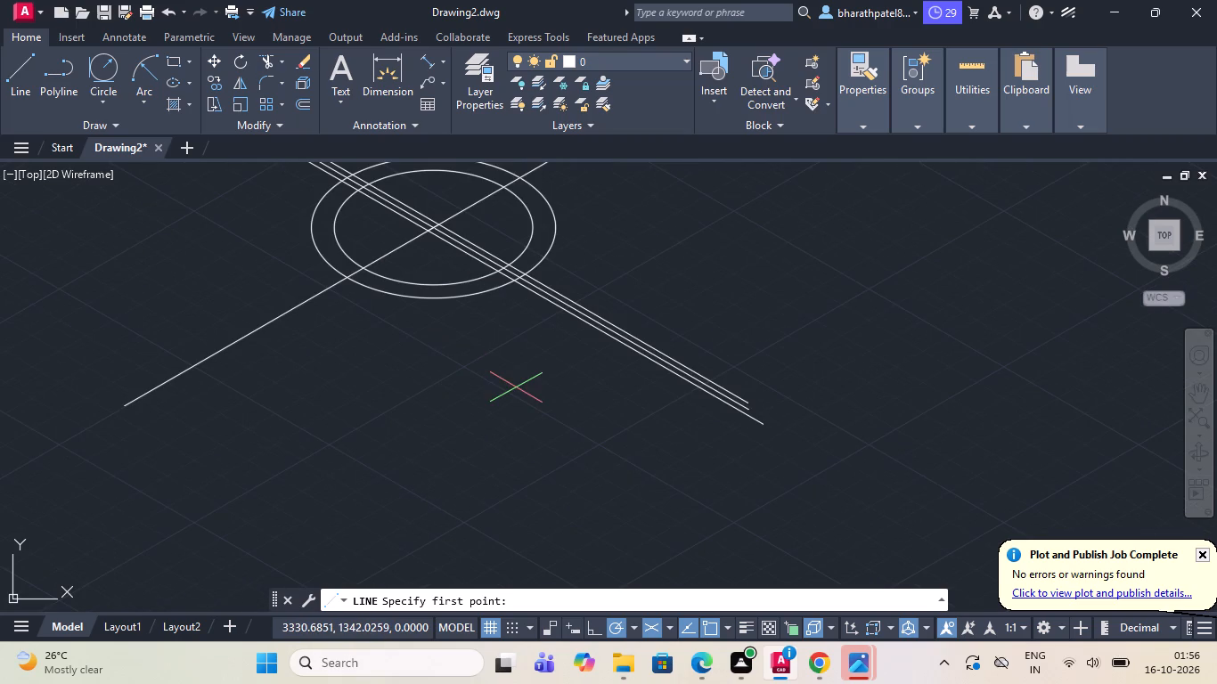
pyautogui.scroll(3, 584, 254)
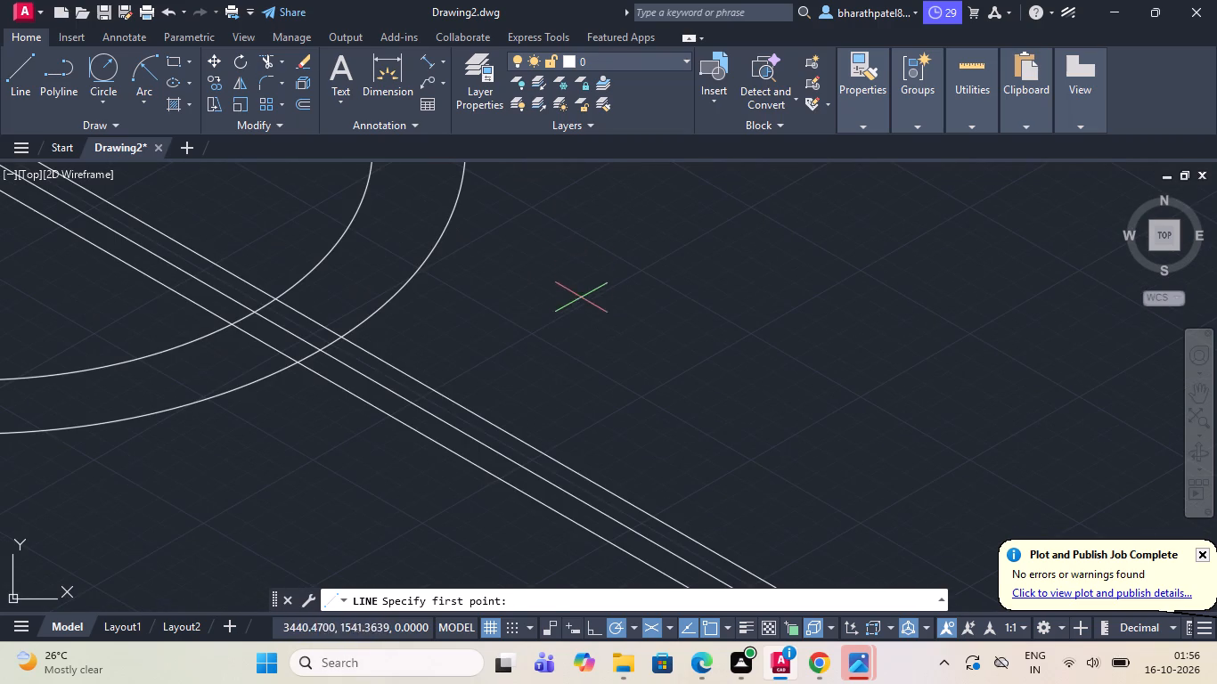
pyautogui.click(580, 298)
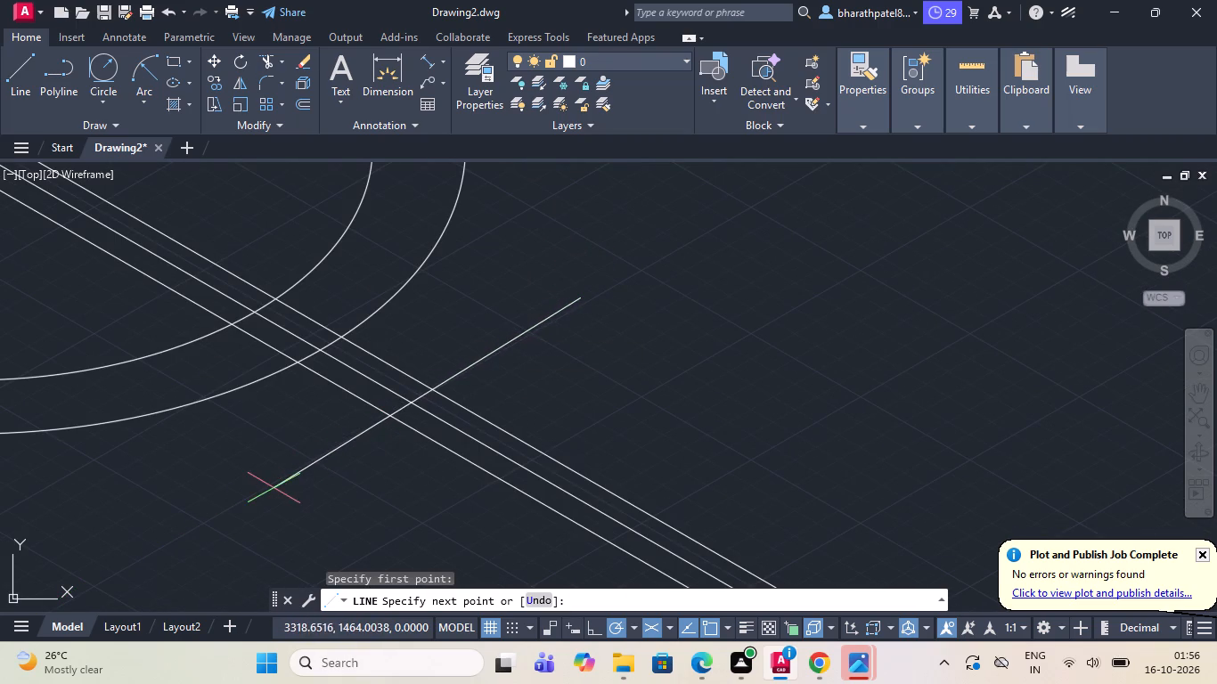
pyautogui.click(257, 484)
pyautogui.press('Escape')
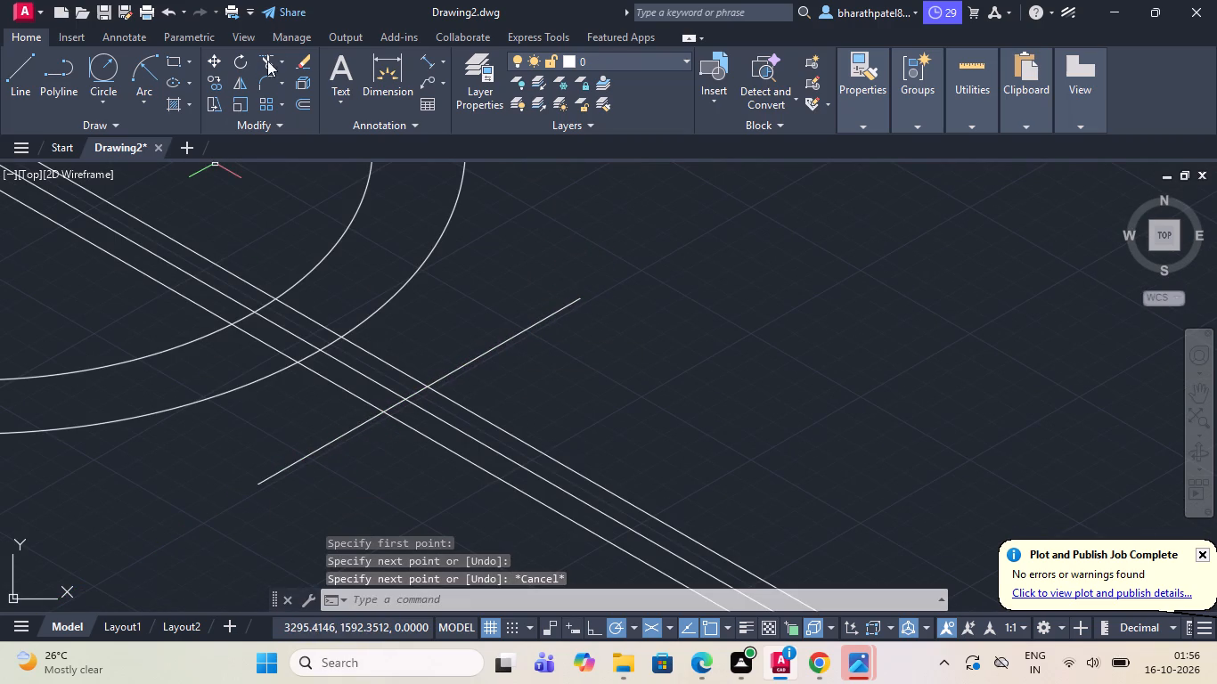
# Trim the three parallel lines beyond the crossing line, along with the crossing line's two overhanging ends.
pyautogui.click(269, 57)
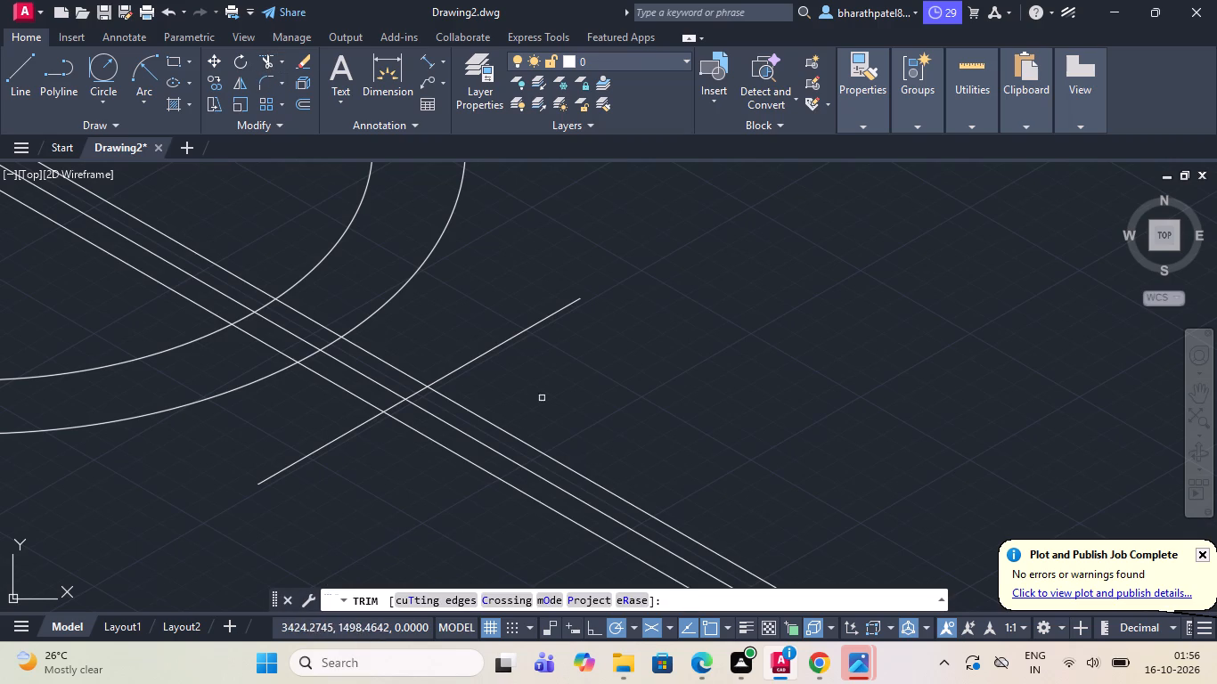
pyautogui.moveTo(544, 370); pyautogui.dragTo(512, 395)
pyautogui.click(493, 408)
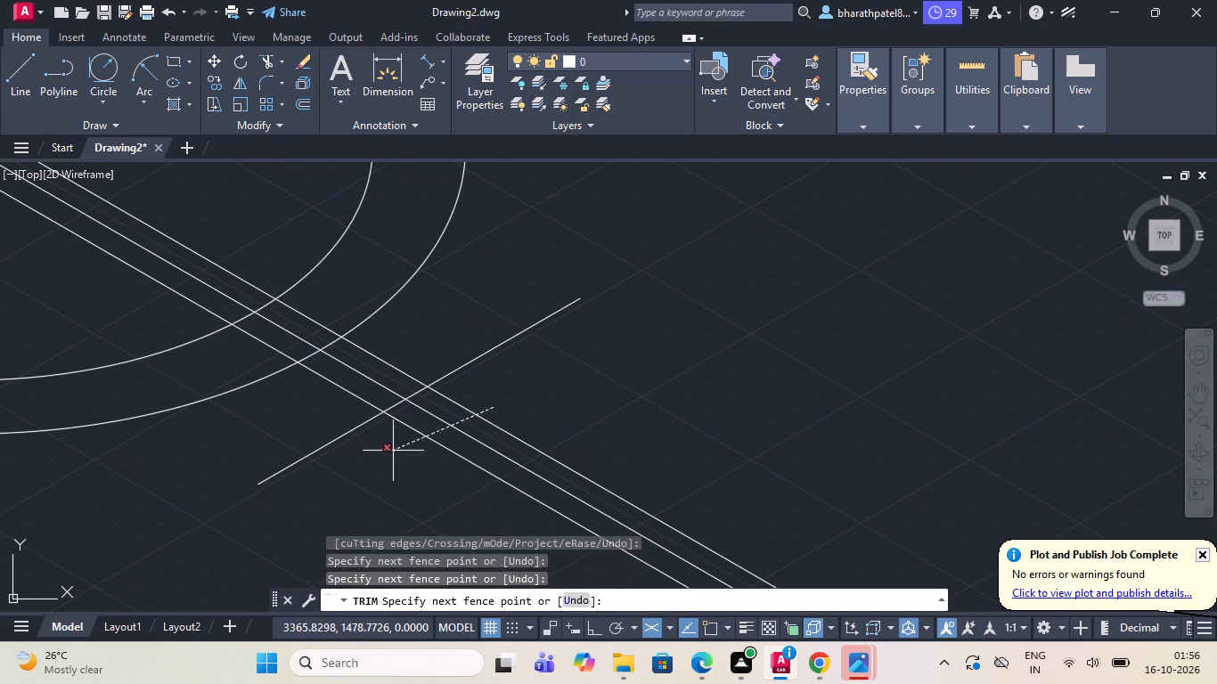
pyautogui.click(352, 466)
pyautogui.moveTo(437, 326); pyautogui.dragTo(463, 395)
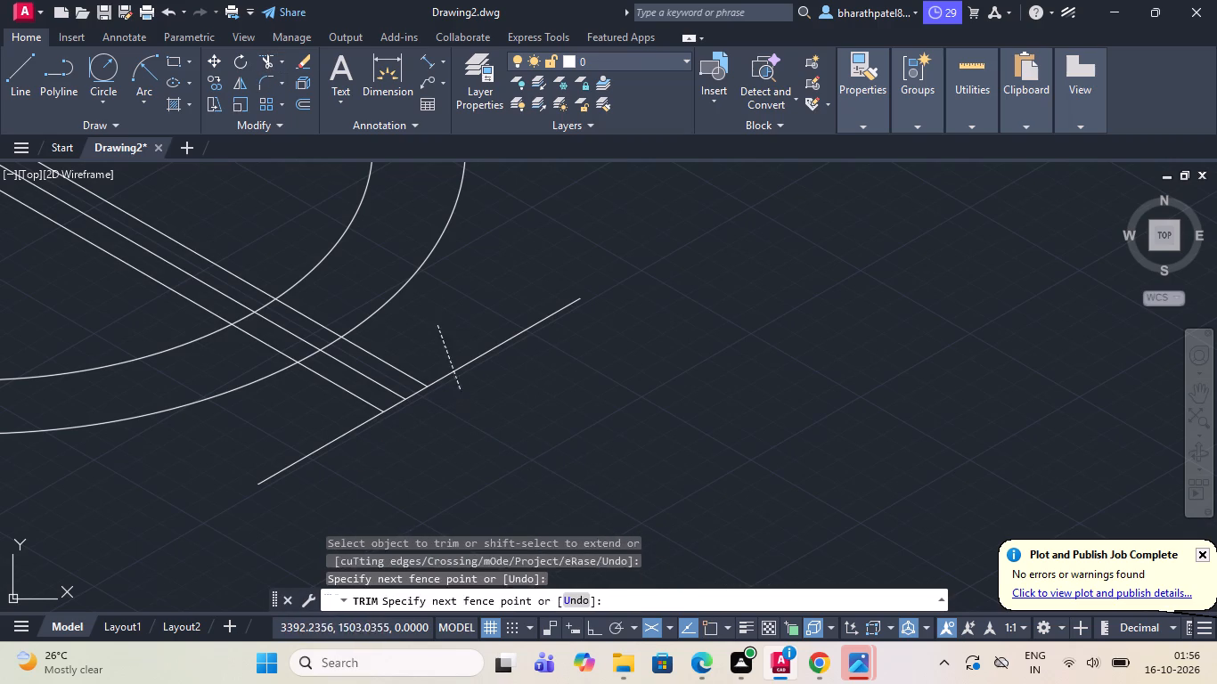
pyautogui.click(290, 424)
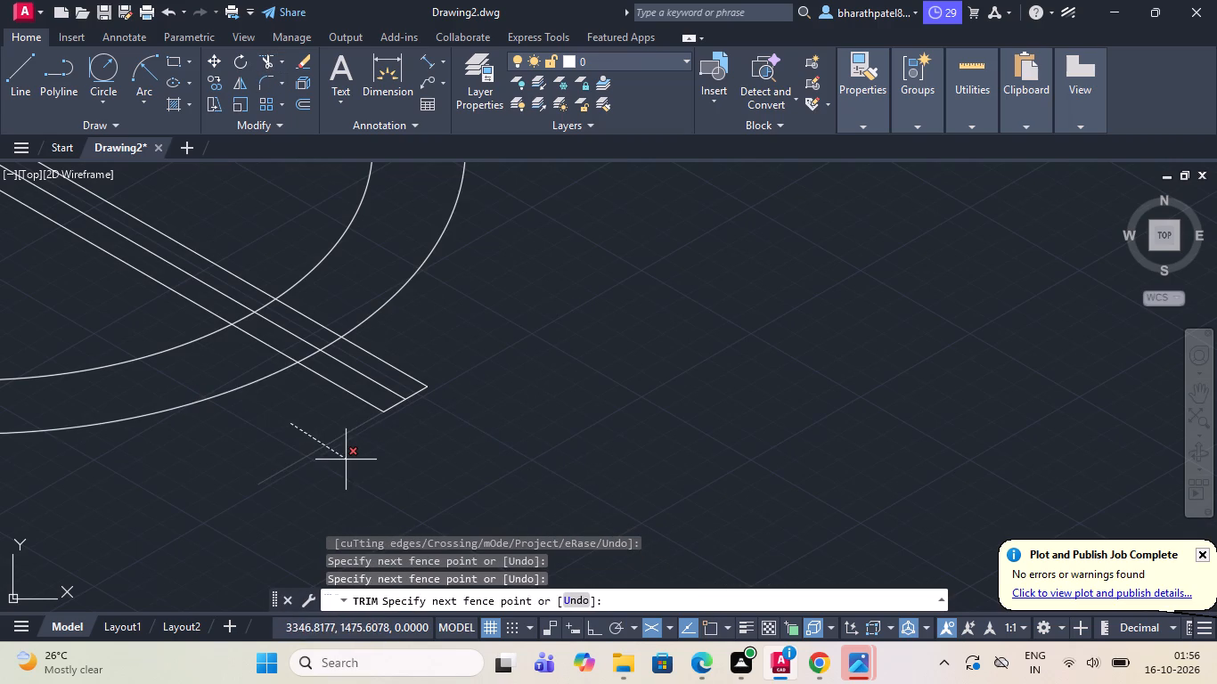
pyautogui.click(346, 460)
# Trim the three parallel lines back to the outer isocircle at their 150° ends.
pyautogui.scroll(-3, 533, 398)
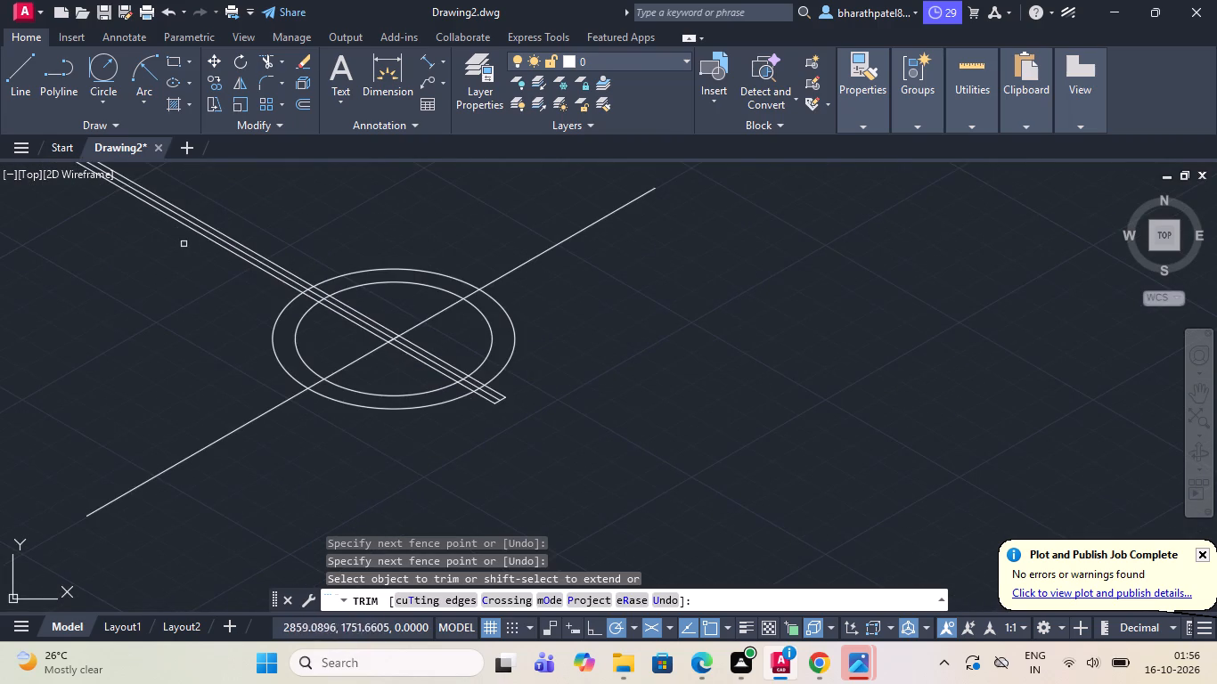
pyautogui.scroll(2, 212, 239)
pyautogui.moveTo(382, 257); pyautogui.dragTo(289, 331)
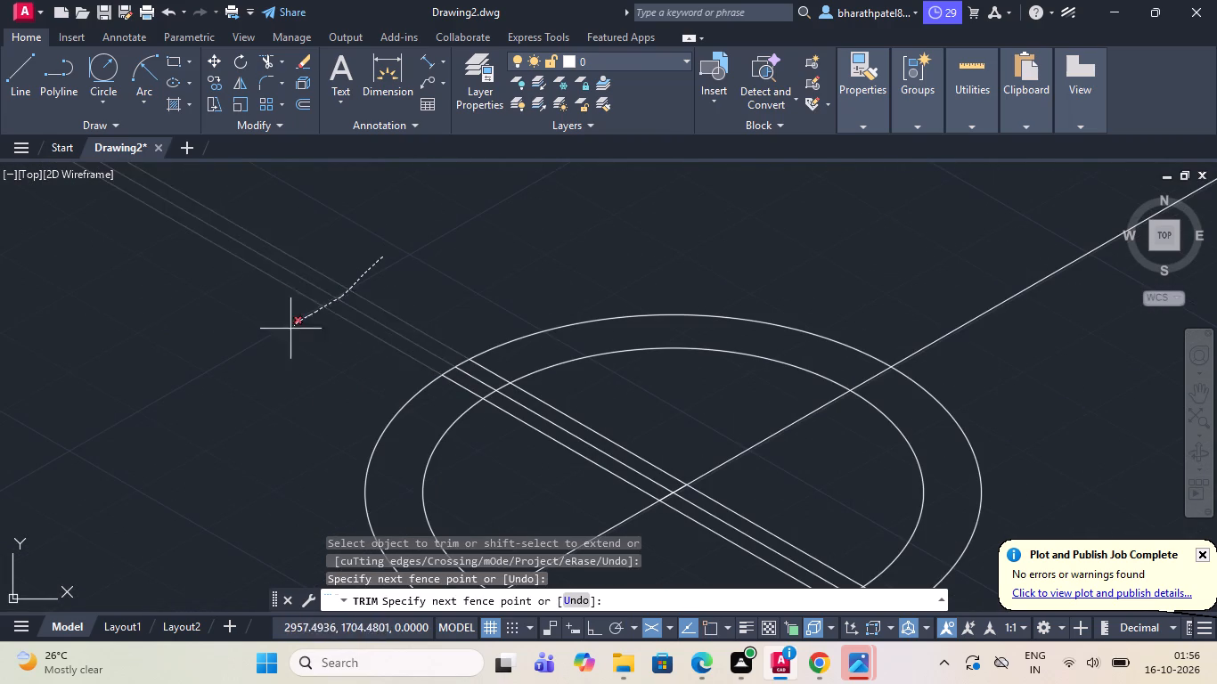
pyautogui.moveTo(289, 331); pyautogui.dragTo(288, 331)
pyautogui.scroll(-2, 321, 296)
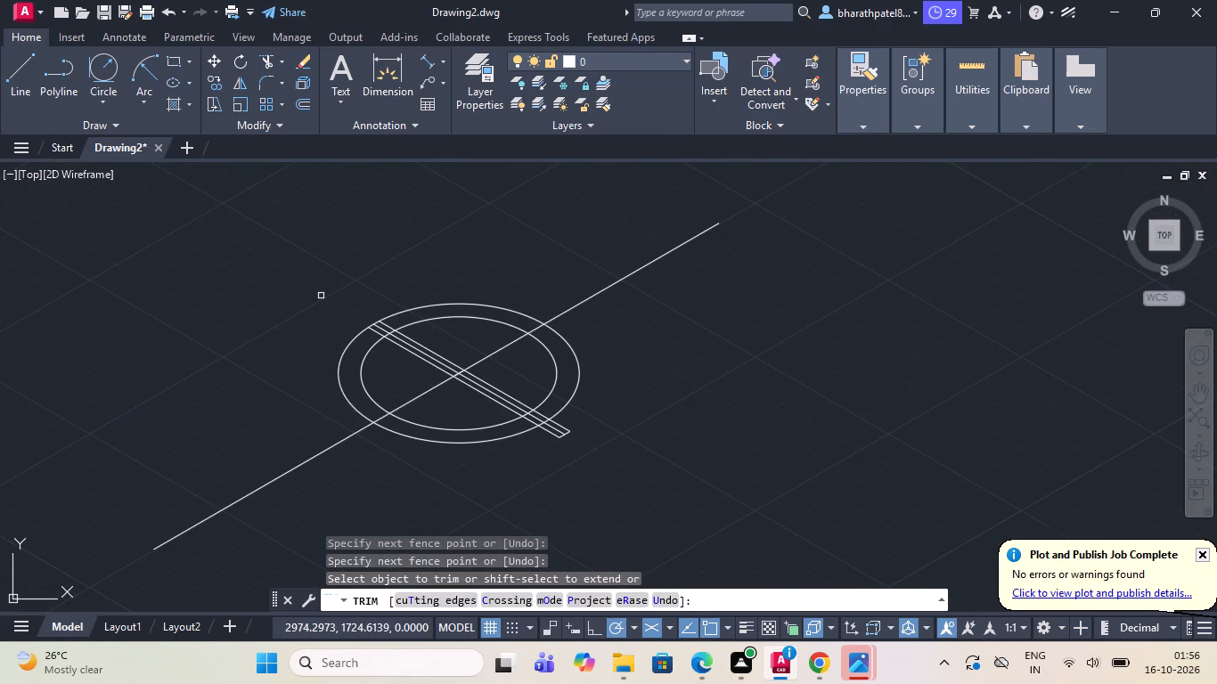
# Trim the three parallel lines back to the outer isocircle at their 330° ends and remove the leftover short crossing line.
pyautogui.scroll(3, 580, 440)
pyautogui.moveTo(538, 384); pyautogui.dragTo(419, 427)
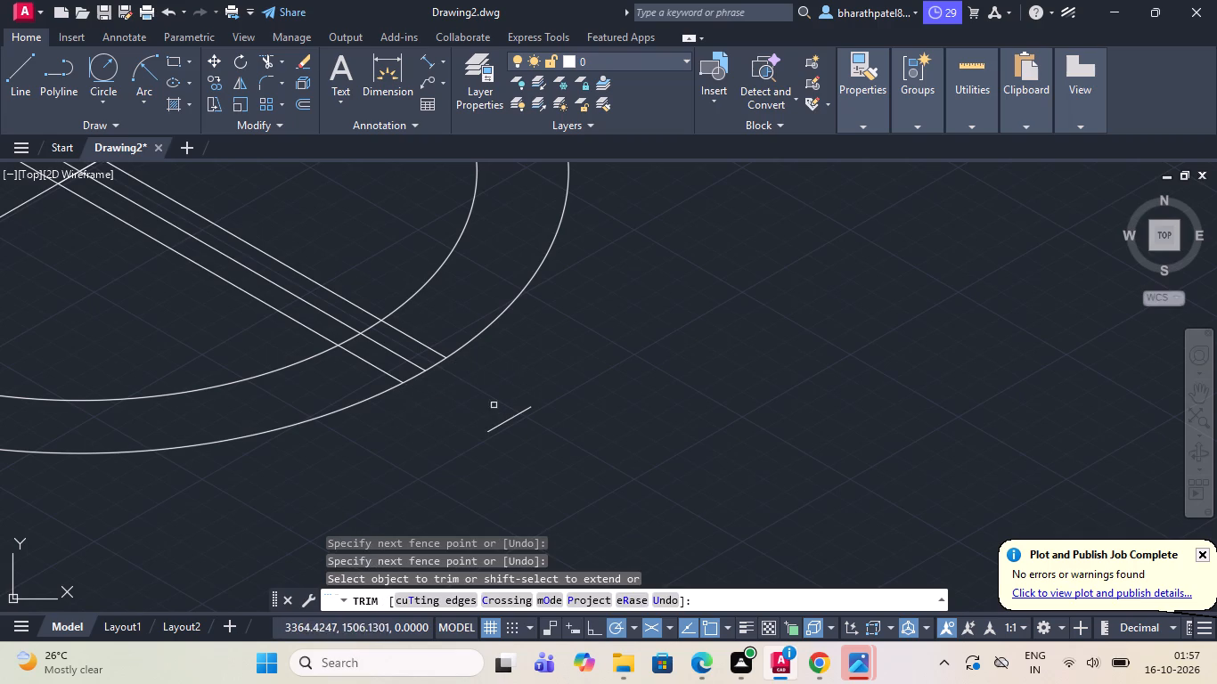
pyautogui.click(499, 422)
pyautogui.scroll(-3, 510, 432)
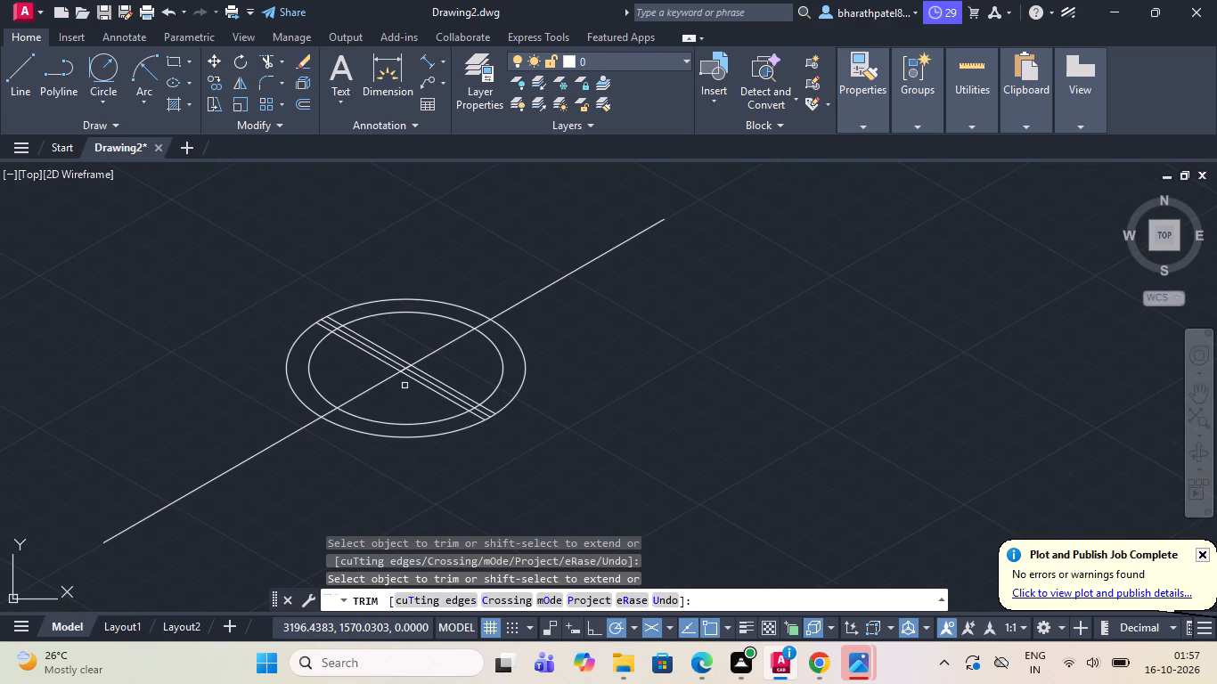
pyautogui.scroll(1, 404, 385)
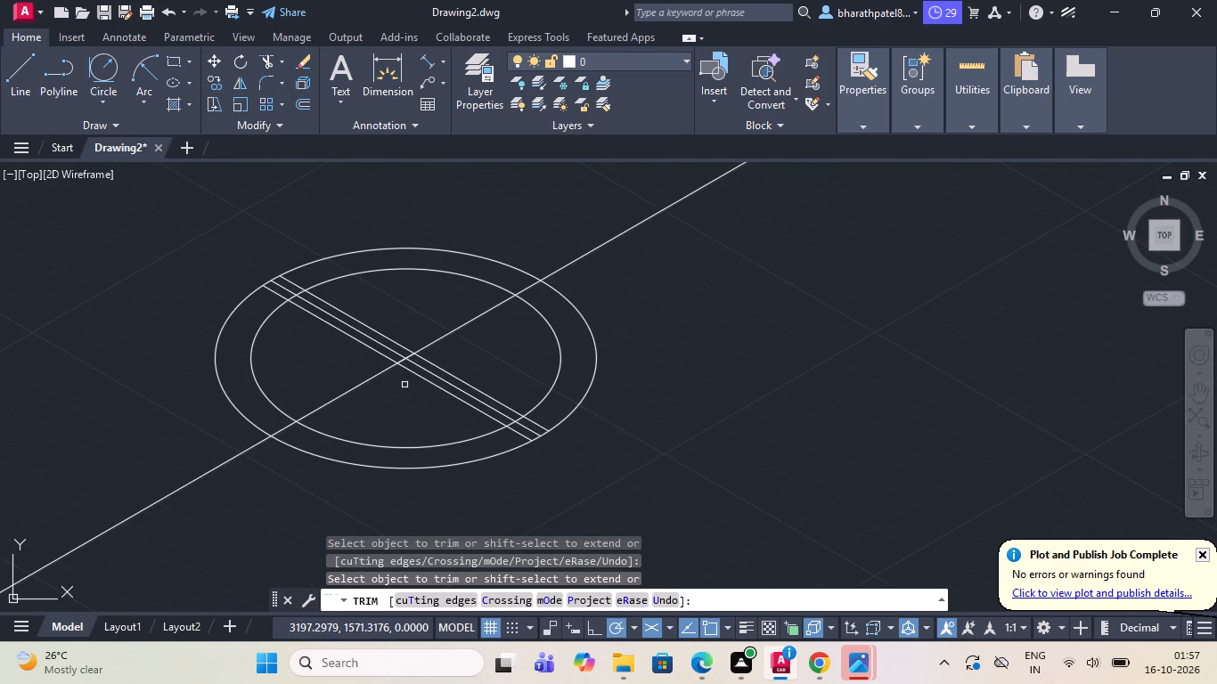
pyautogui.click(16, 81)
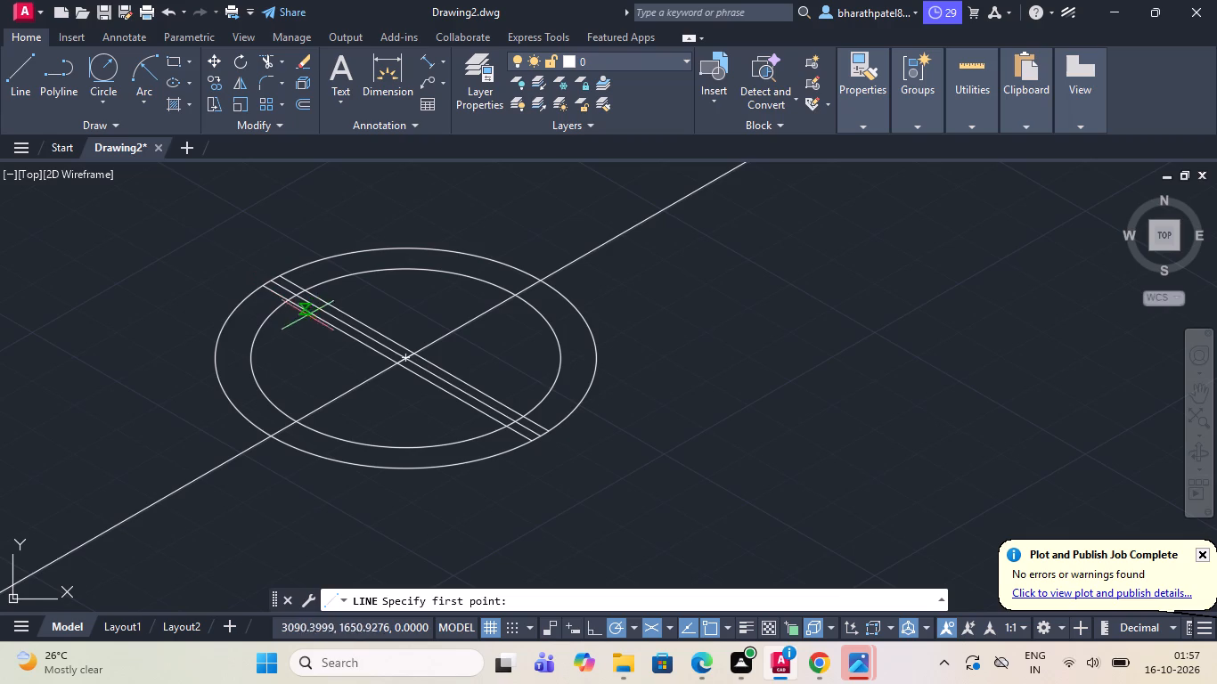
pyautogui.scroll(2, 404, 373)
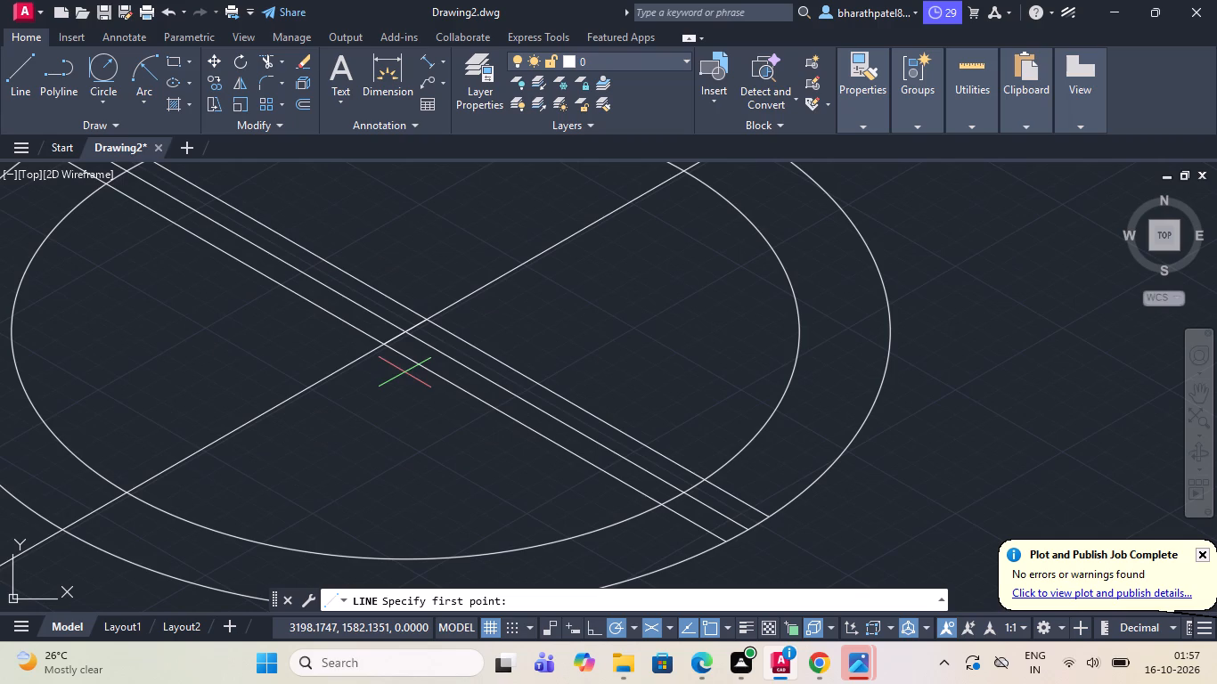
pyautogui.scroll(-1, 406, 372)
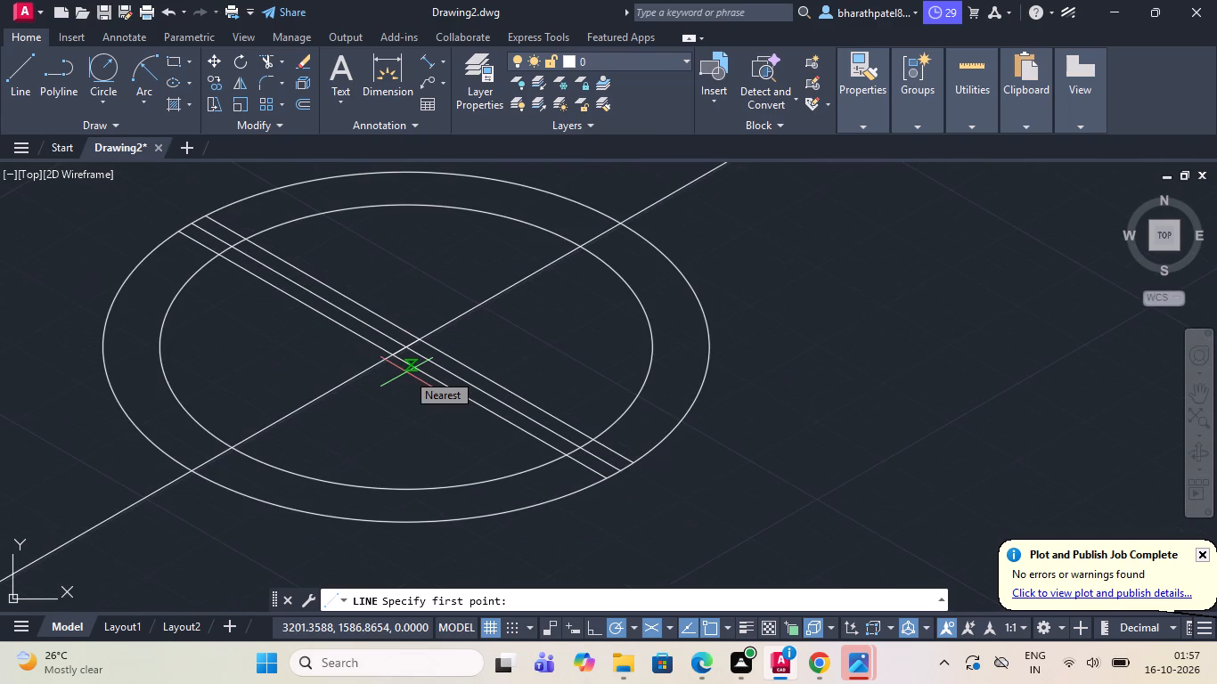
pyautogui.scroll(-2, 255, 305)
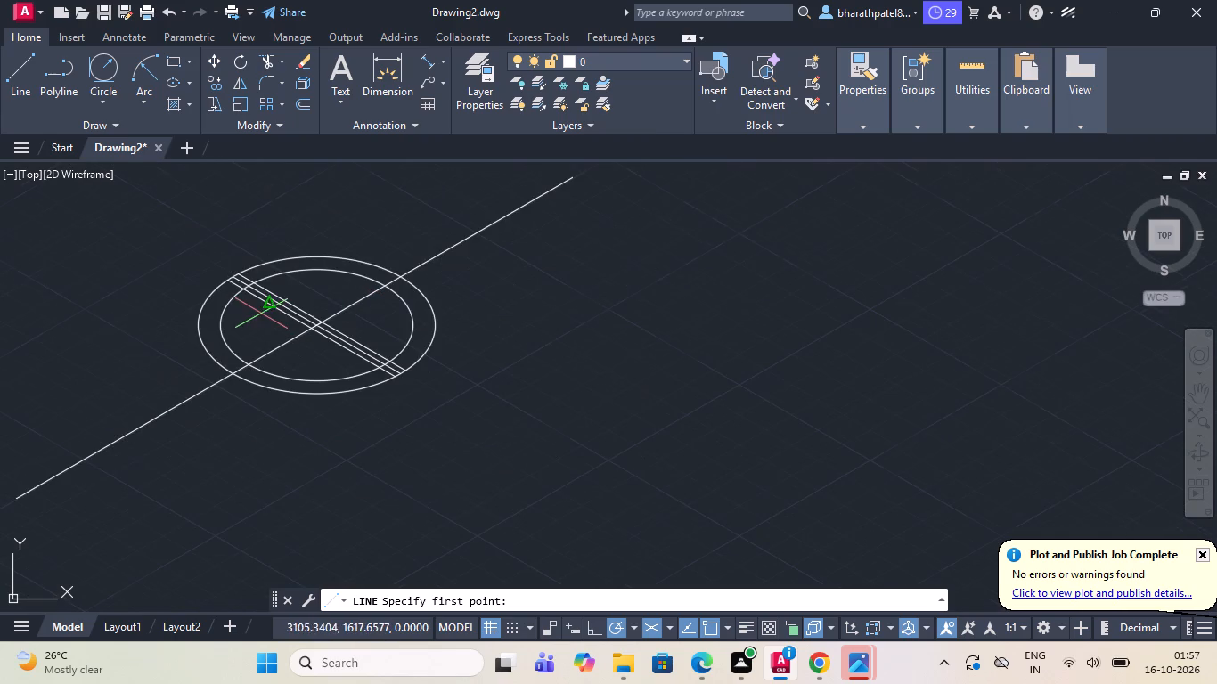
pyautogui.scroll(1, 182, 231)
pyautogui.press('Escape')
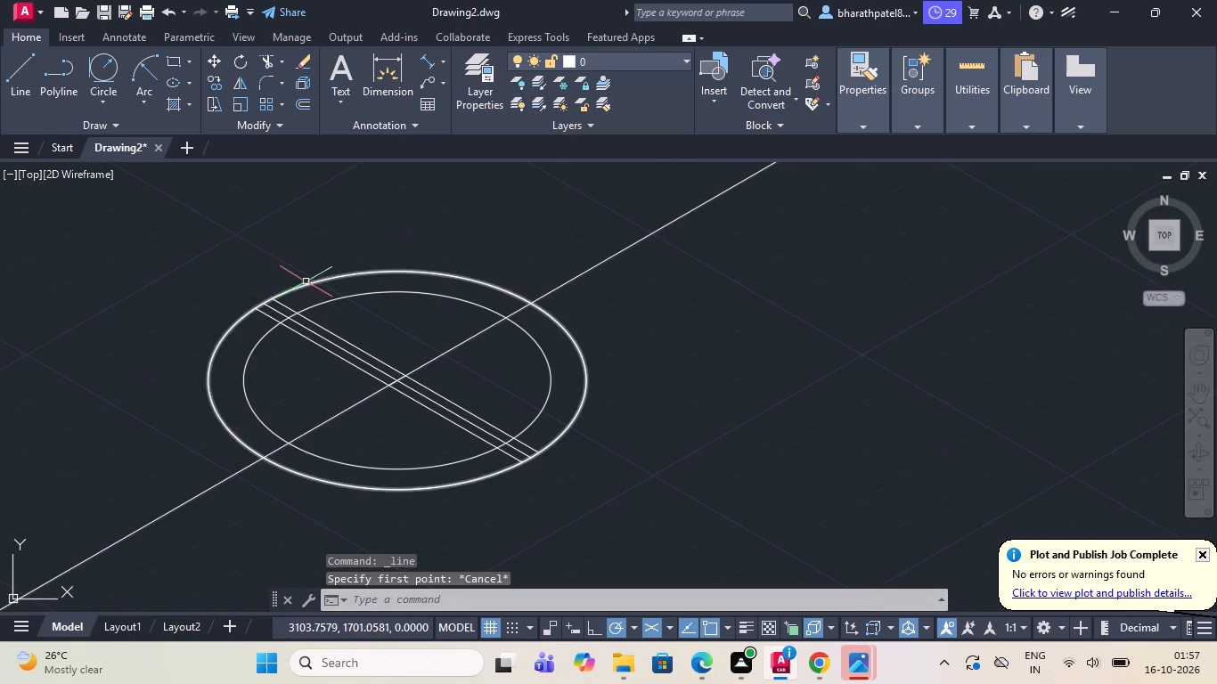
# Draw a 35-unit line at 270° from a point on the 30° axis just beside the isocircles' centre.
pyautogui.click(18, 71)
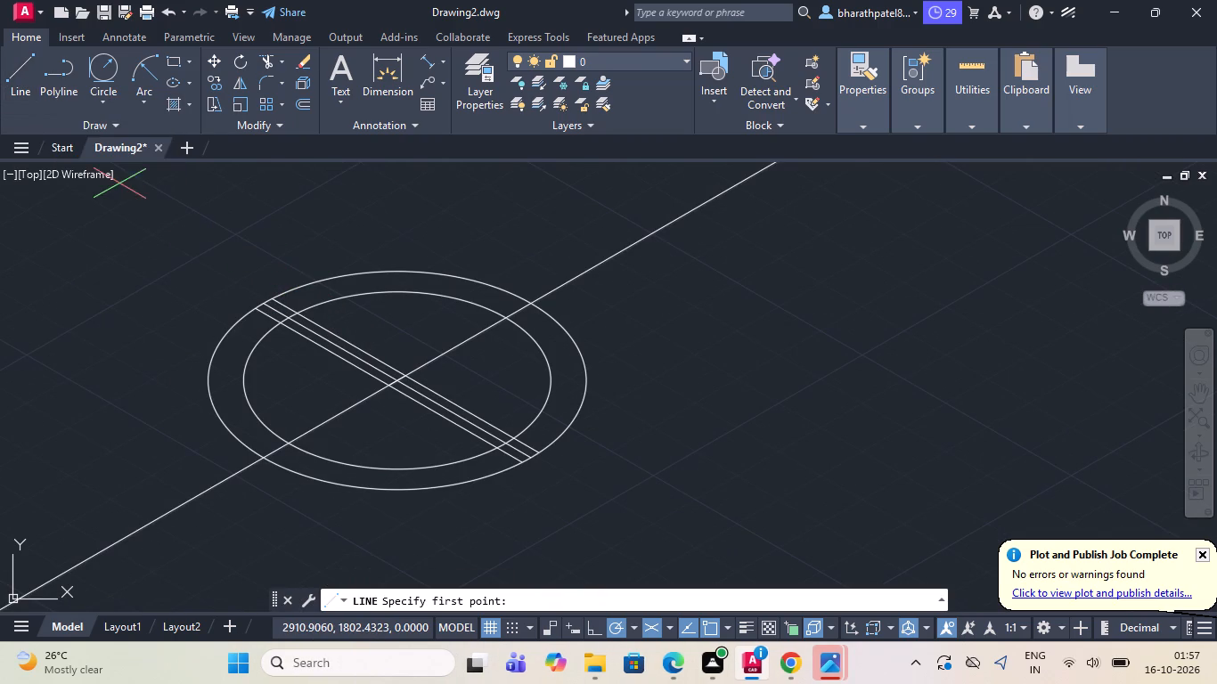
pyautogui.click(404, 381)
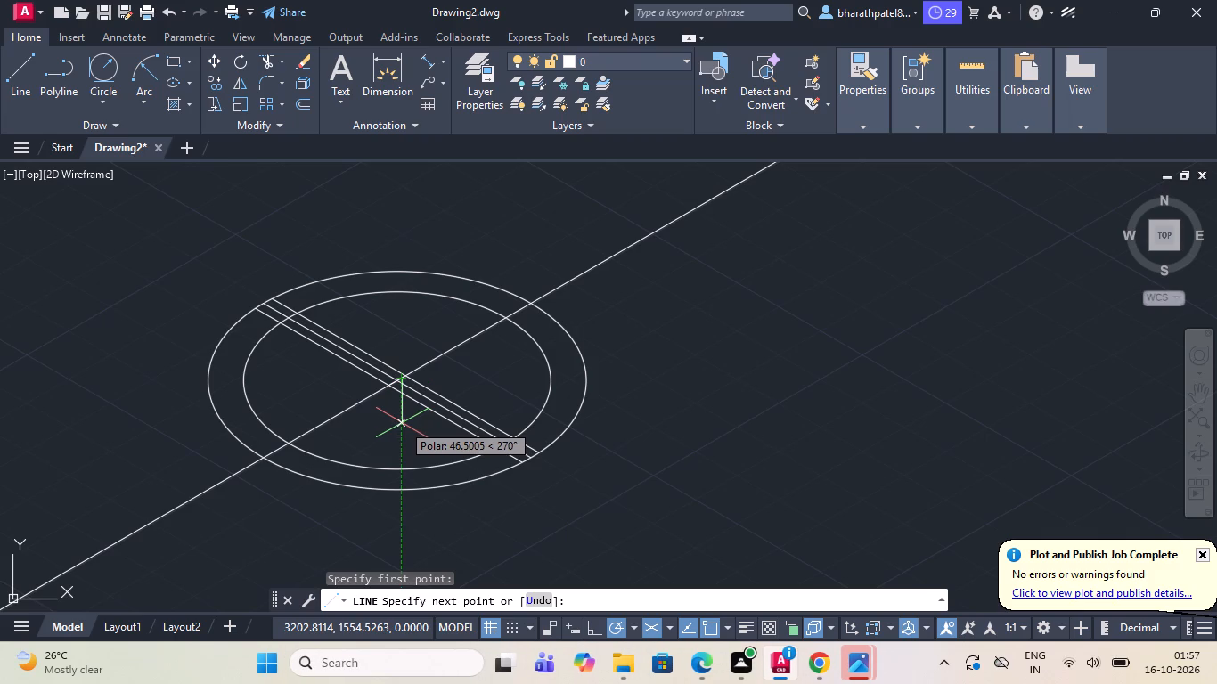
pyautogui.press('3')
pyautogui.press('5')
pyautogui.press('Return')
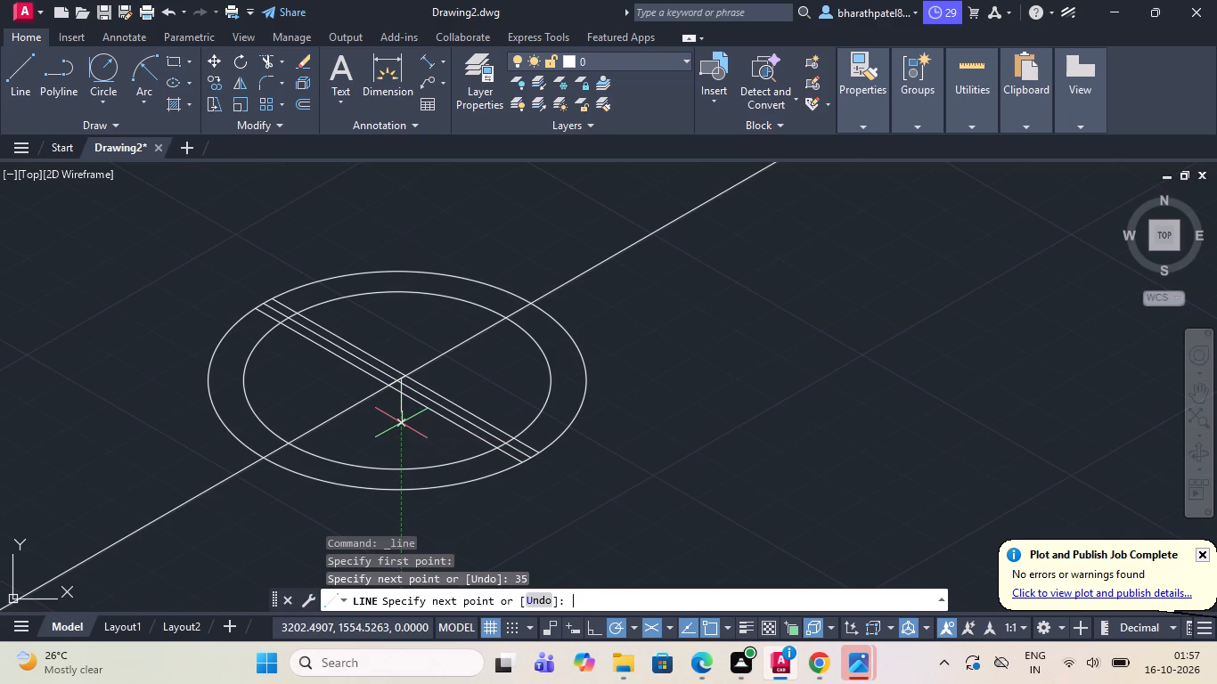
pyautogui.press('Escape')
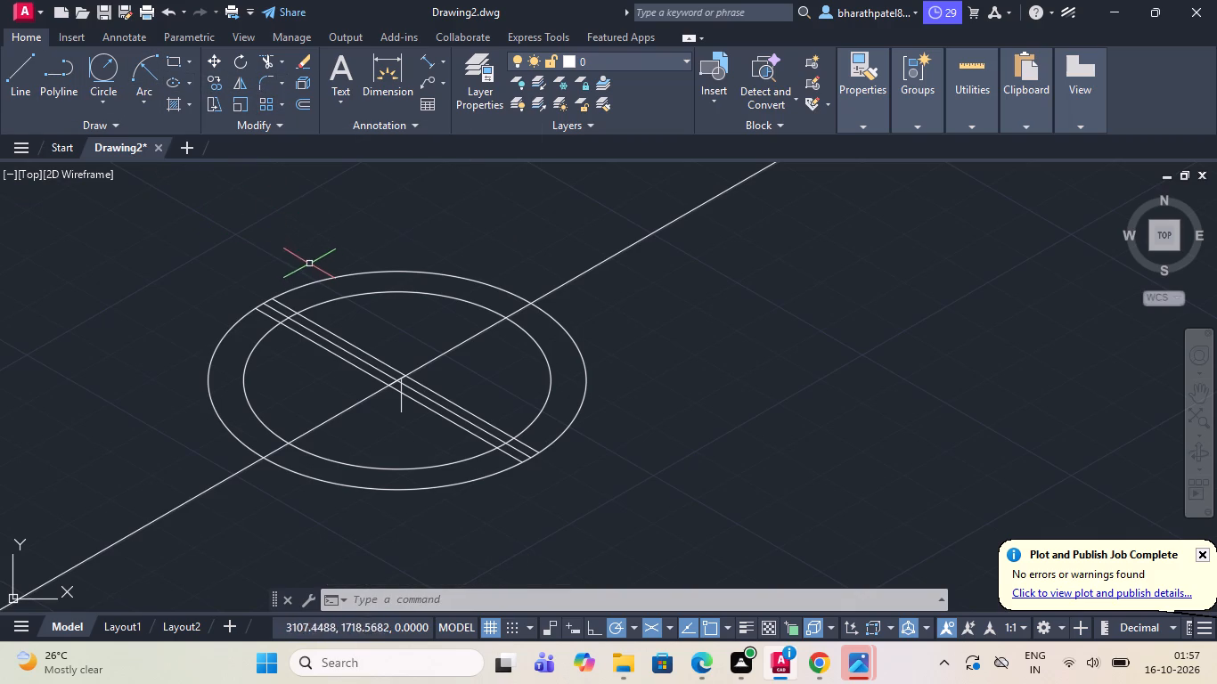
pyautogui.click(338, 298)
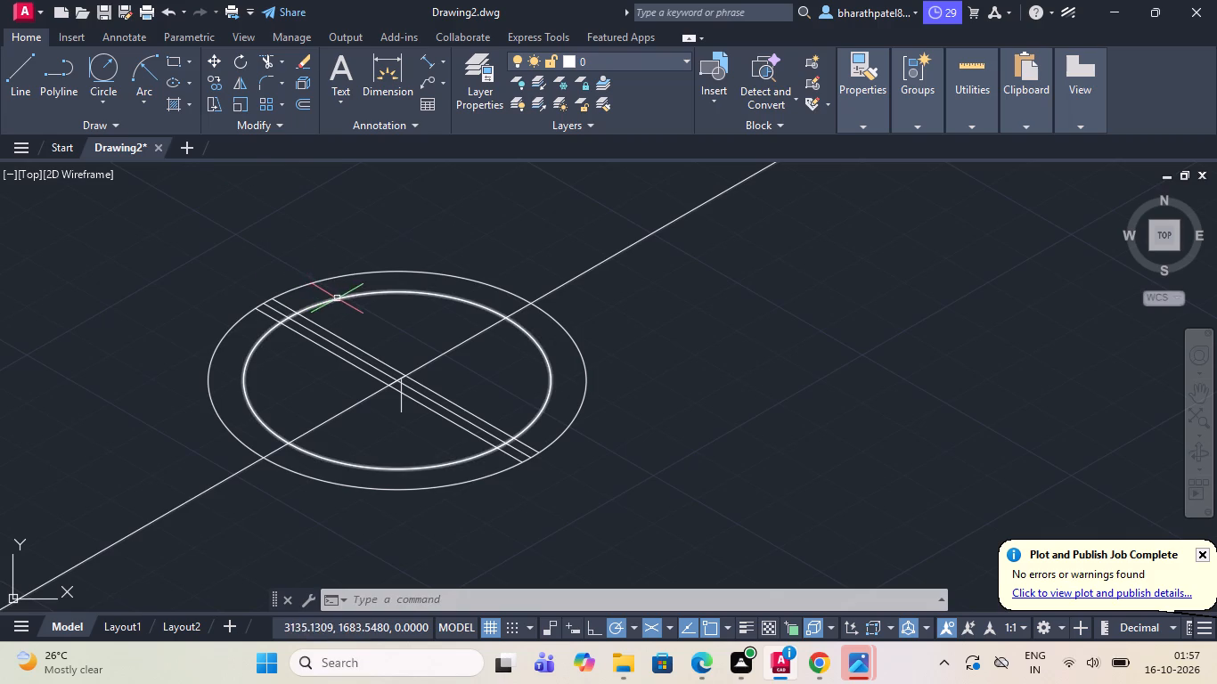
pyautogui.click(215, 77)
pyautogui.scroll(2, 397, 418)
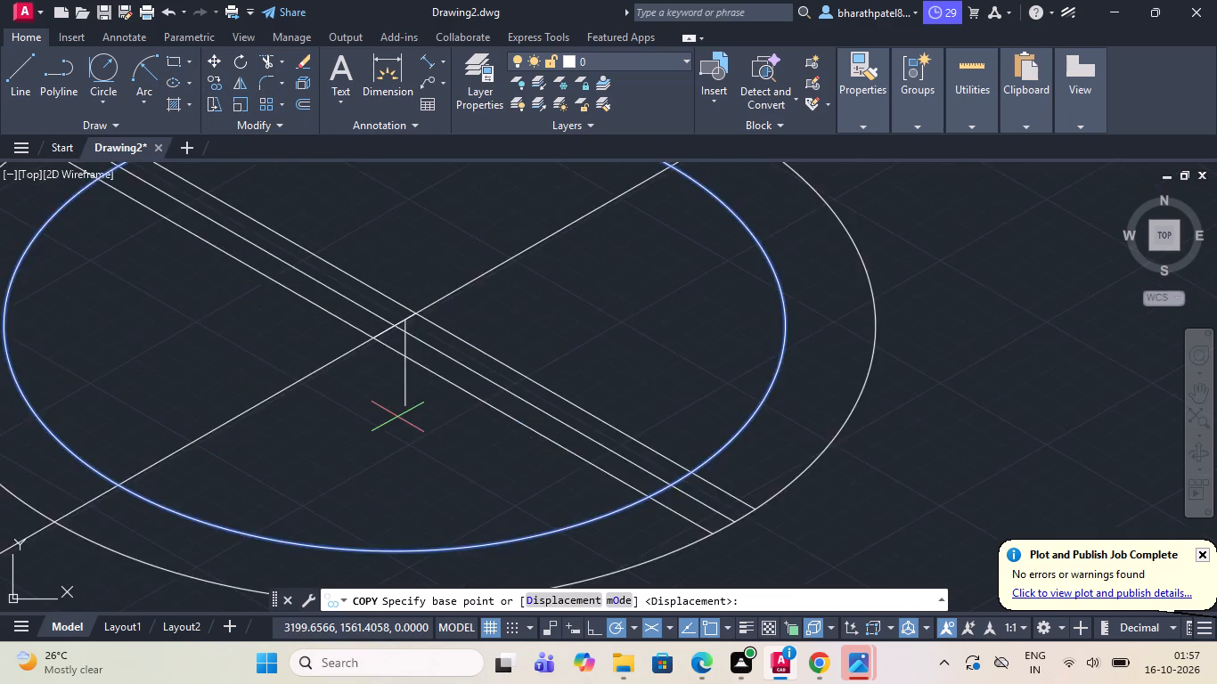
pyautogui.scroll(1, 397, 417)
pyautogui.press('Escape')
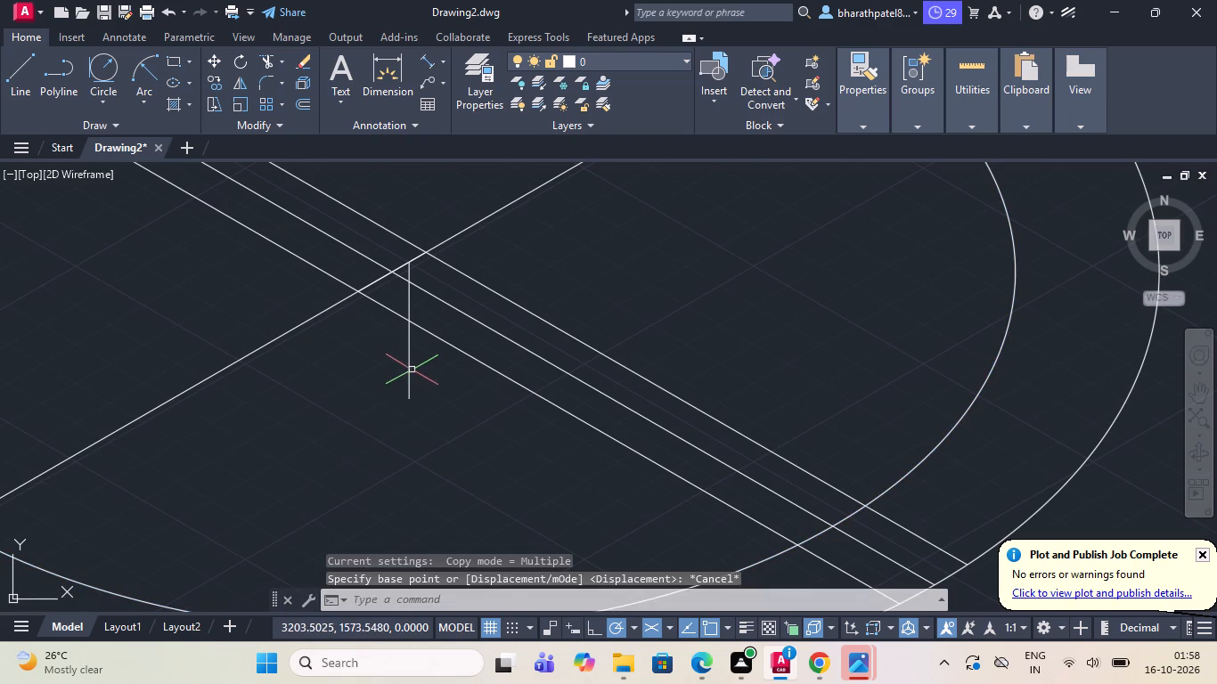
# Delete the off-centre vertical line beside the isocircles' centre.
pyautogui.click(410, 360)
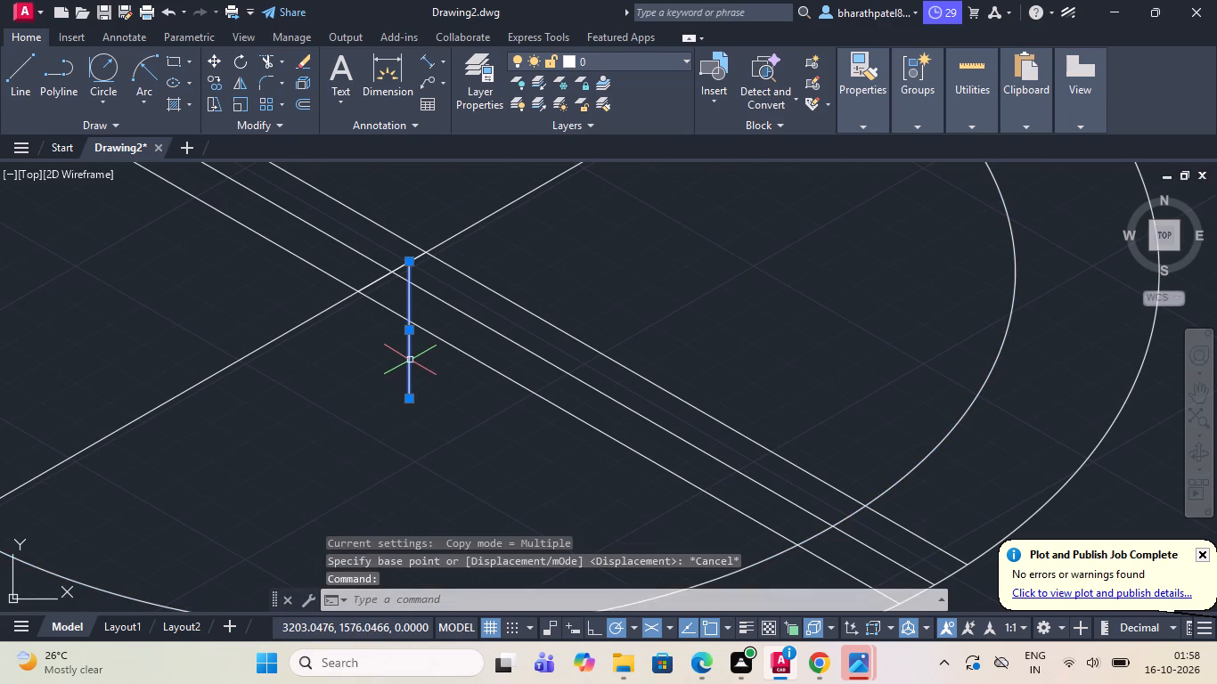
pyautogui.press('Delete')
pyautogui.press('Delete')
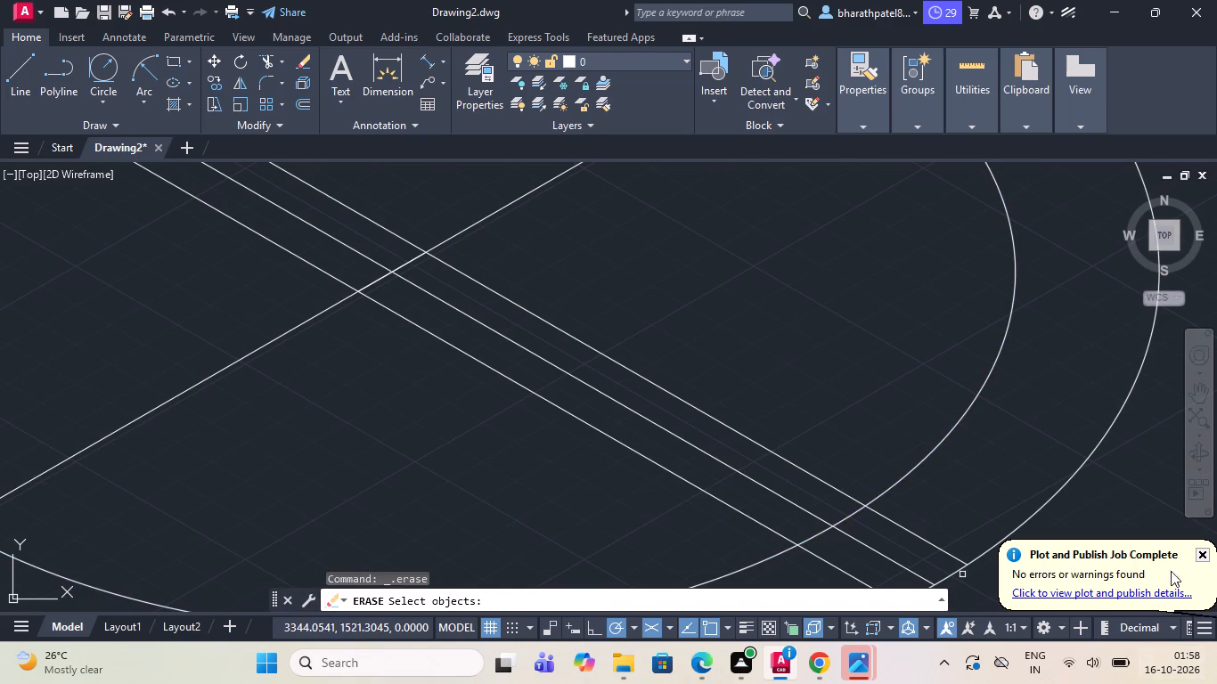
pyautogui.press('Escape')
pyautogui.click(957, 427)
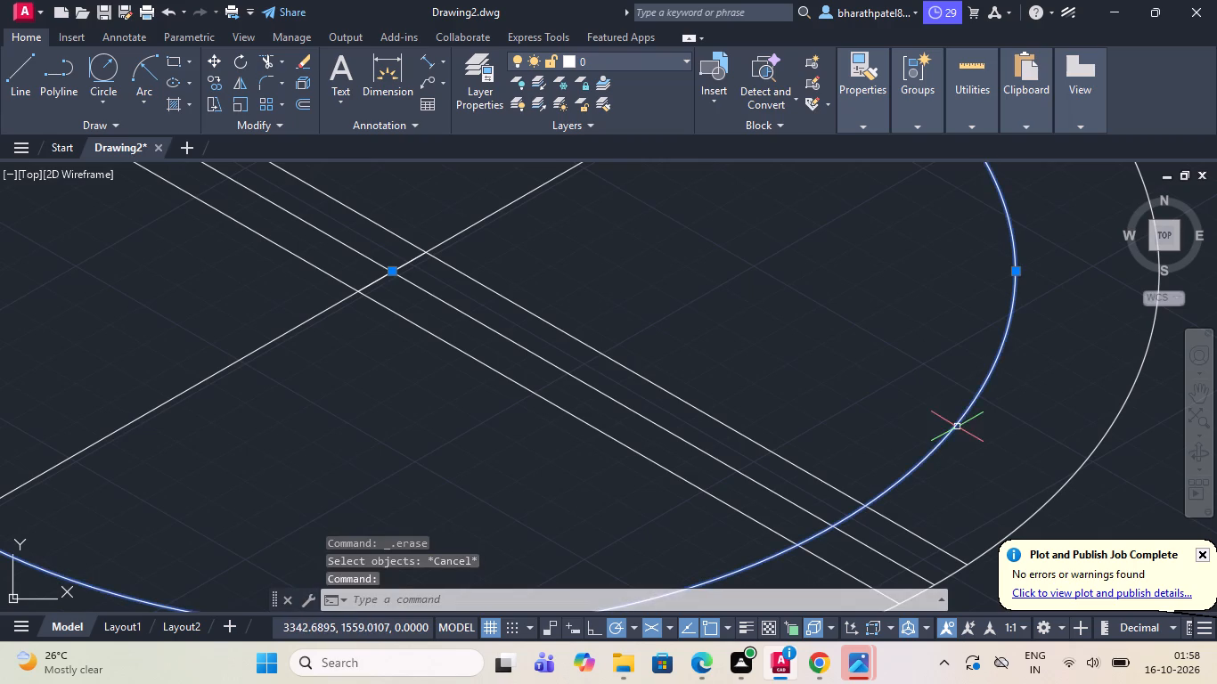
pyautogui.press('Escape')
# Draw a 35-unit line at 270° from the isocircles' centre.
pyautogui.click(8, 83)
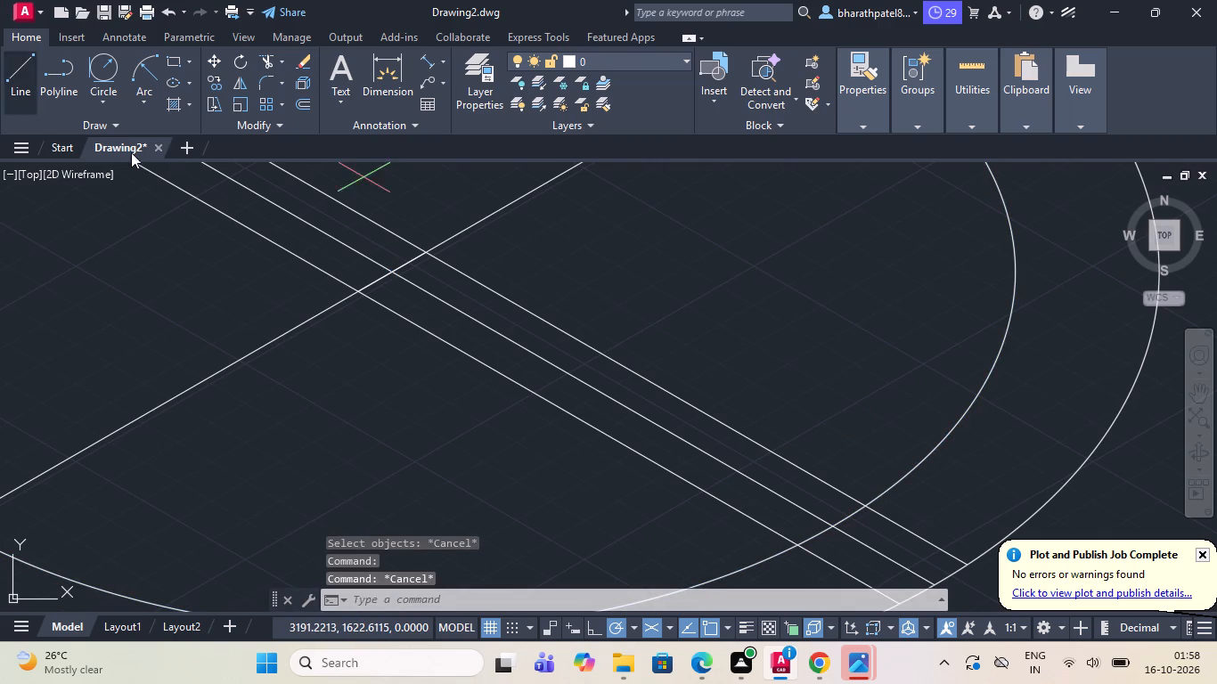
pyautogui.click(395, 269)
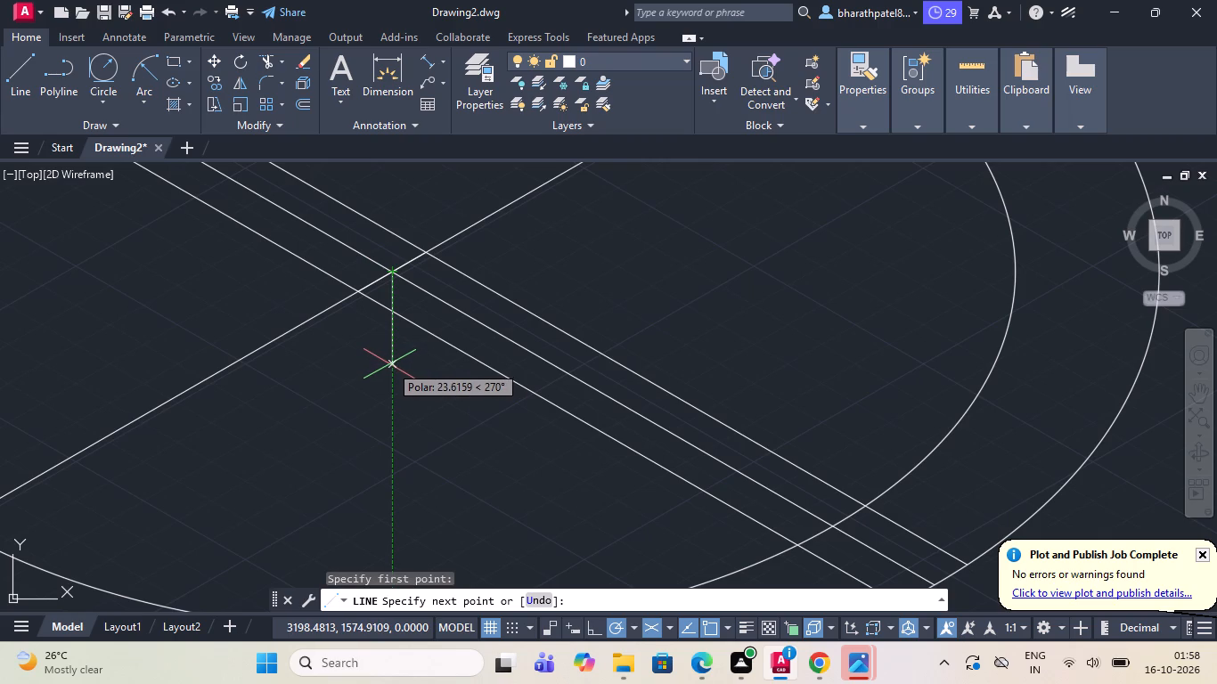
pyautogui.press('3')
pyautogui.press('5')
pyautogui.press('Return')
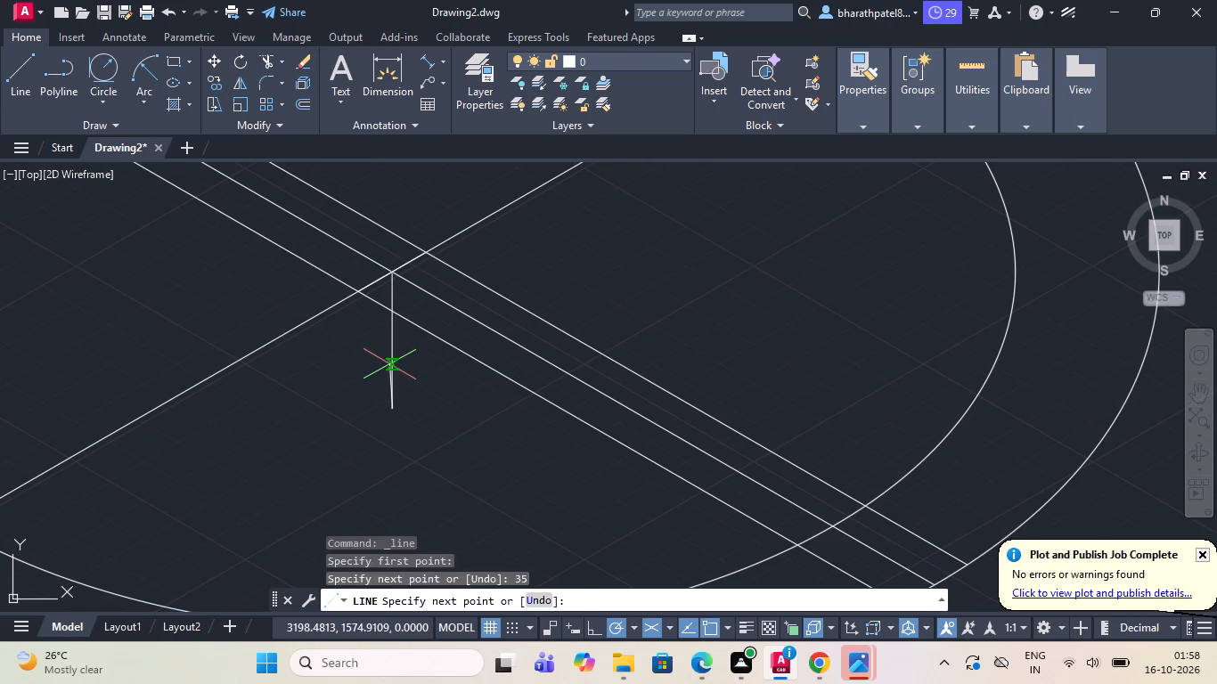
pyautogui.press('Escape')
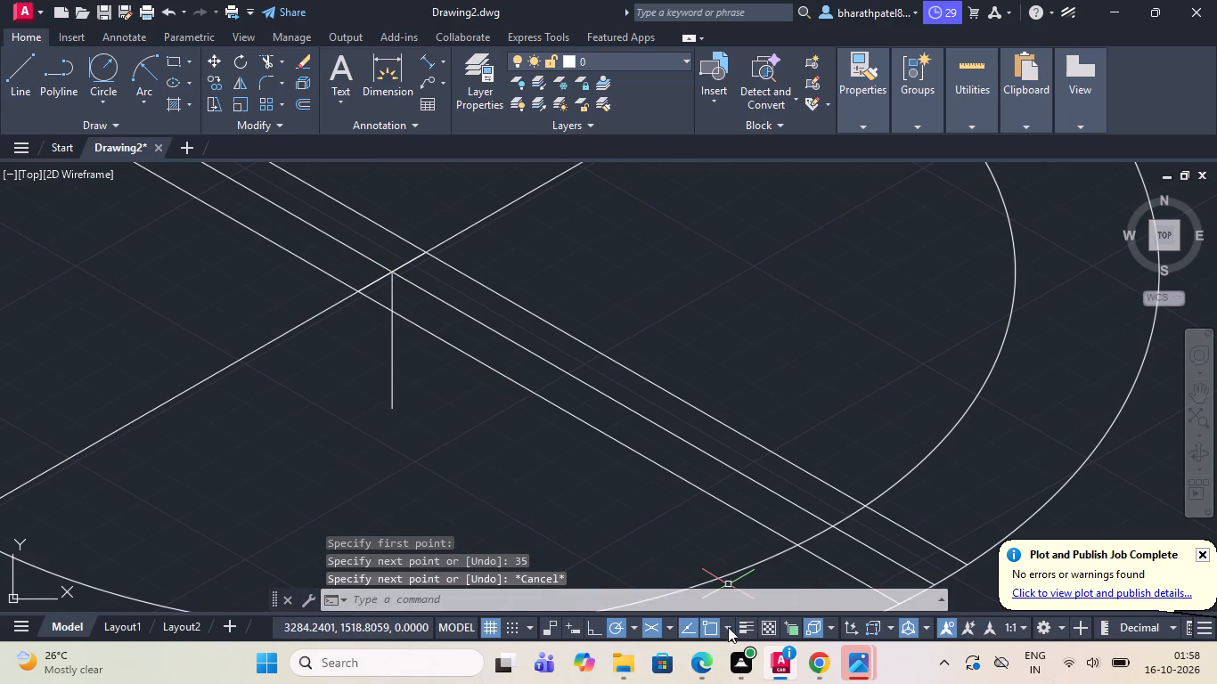
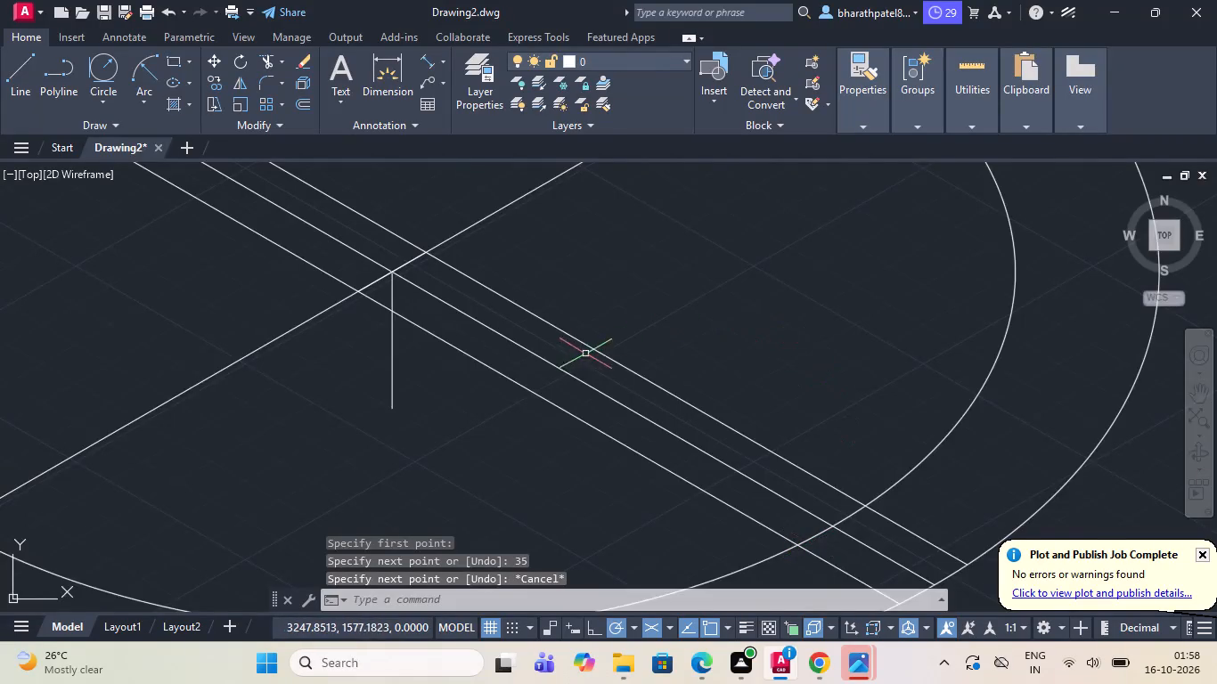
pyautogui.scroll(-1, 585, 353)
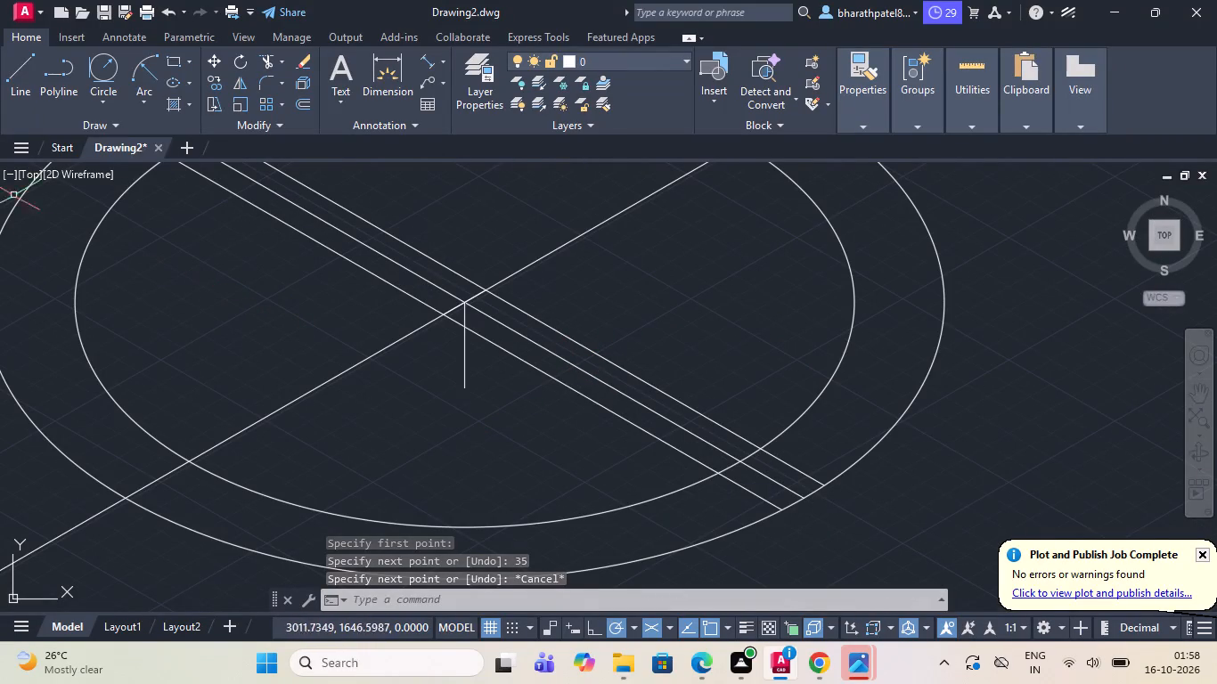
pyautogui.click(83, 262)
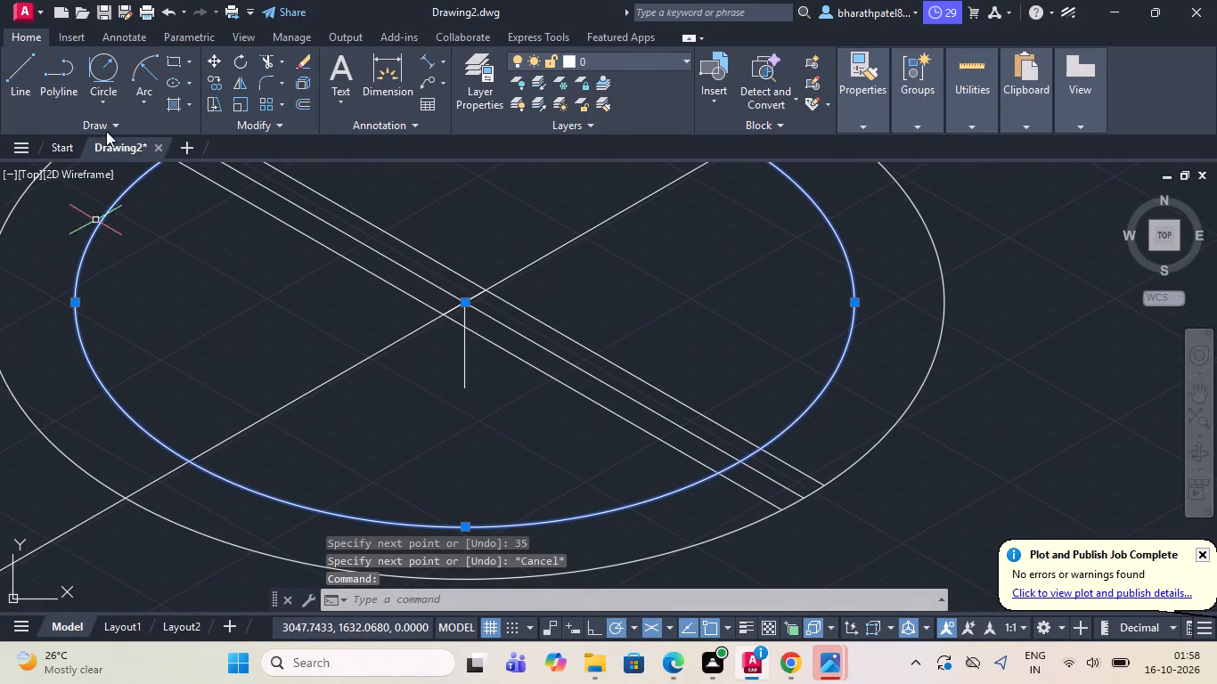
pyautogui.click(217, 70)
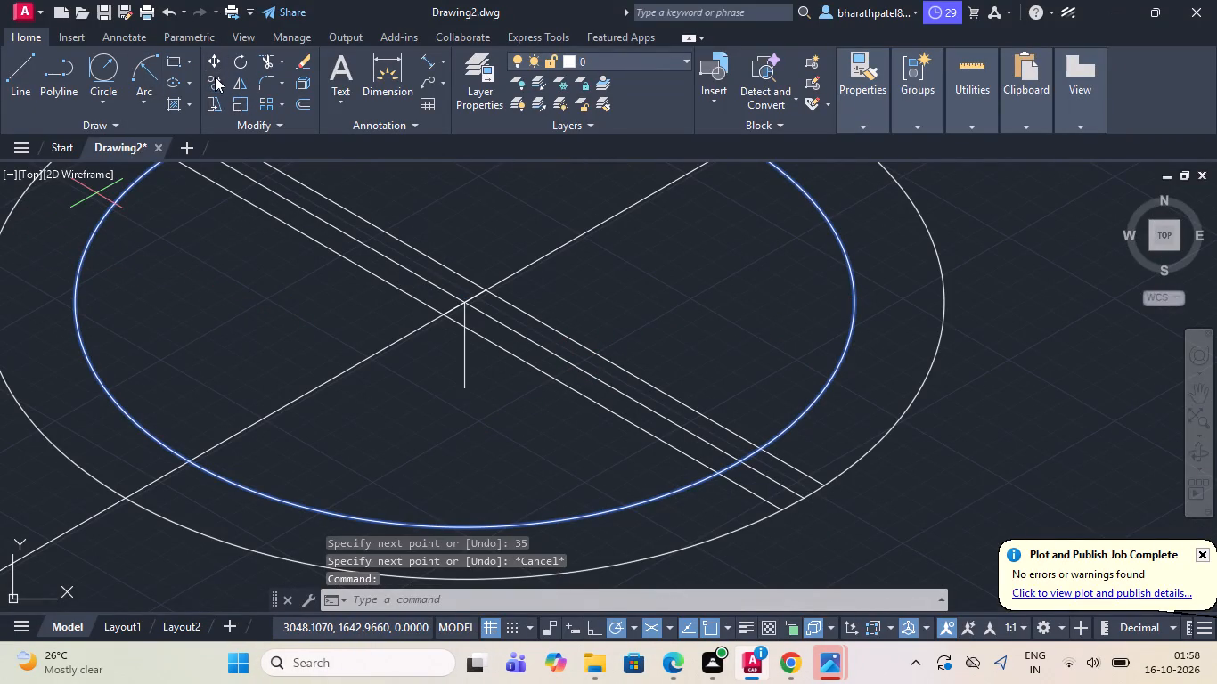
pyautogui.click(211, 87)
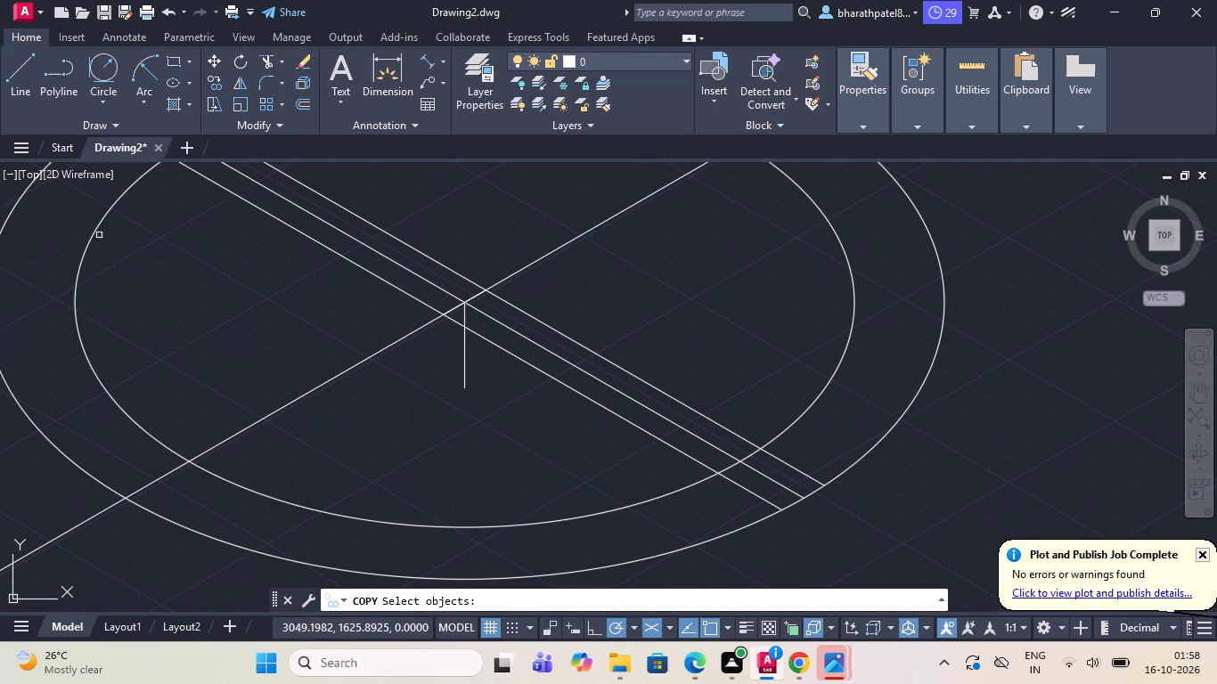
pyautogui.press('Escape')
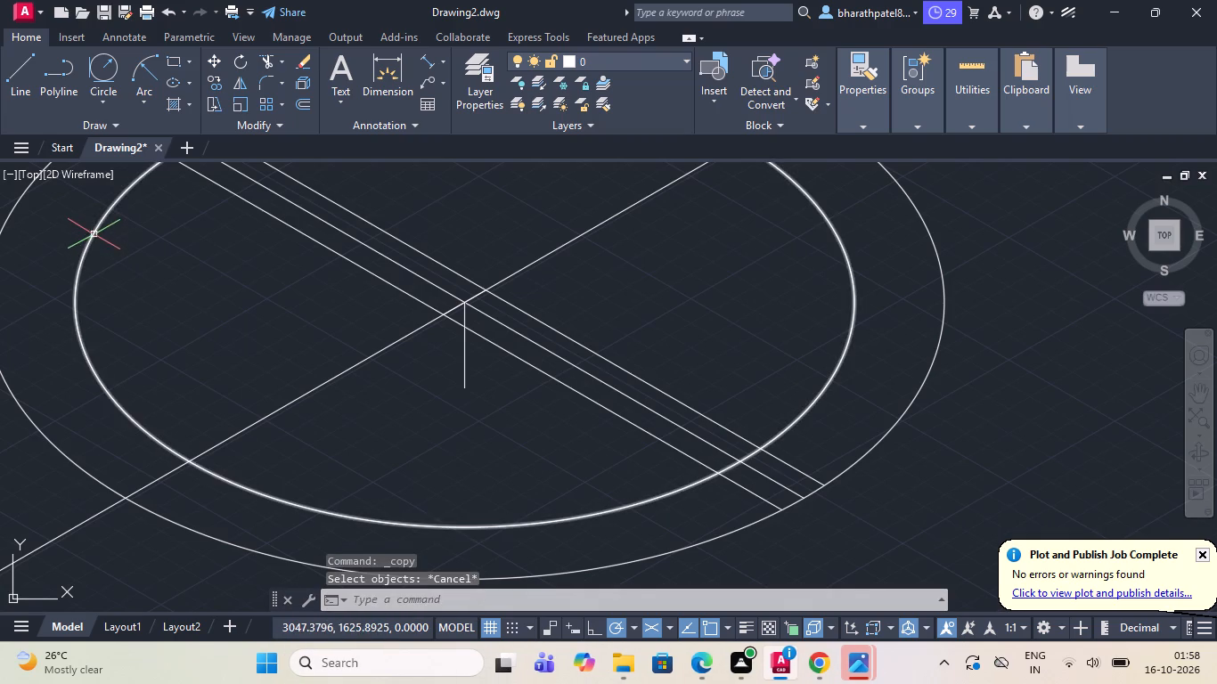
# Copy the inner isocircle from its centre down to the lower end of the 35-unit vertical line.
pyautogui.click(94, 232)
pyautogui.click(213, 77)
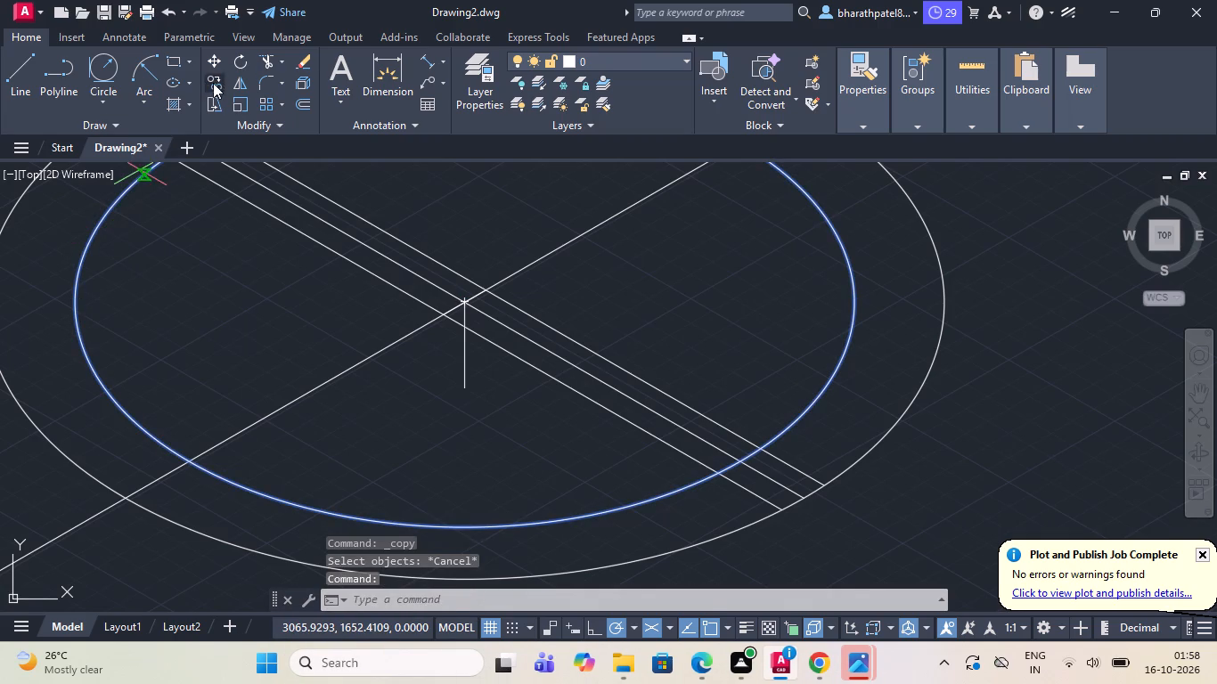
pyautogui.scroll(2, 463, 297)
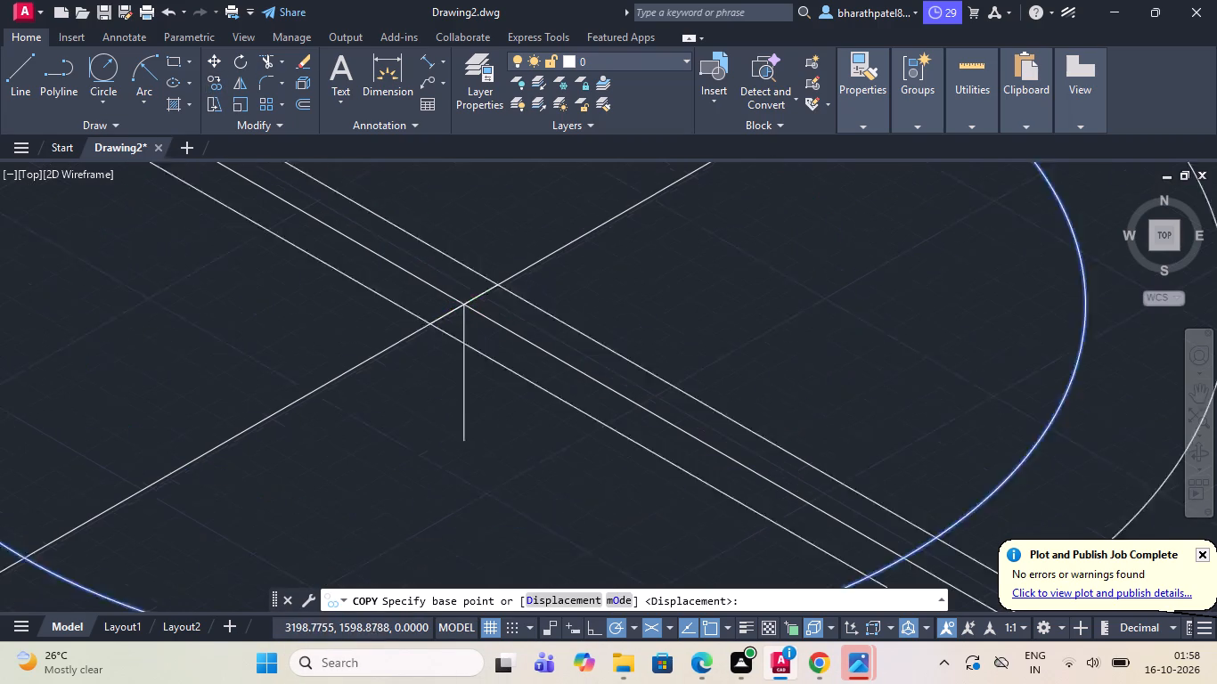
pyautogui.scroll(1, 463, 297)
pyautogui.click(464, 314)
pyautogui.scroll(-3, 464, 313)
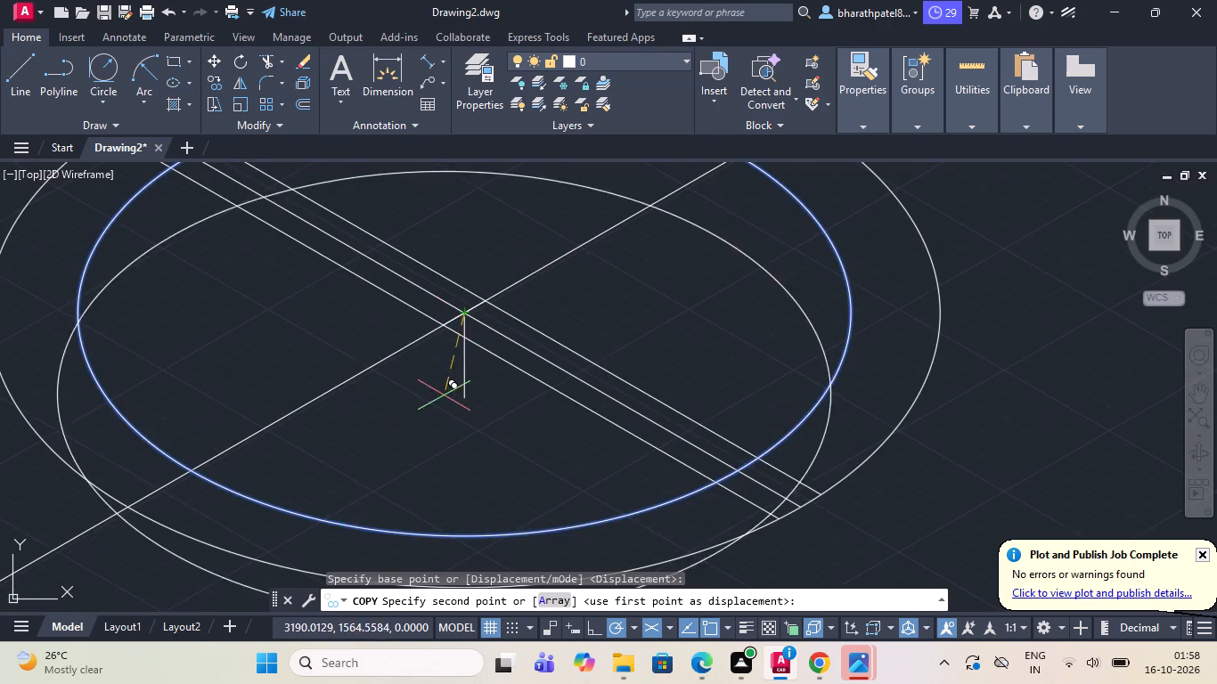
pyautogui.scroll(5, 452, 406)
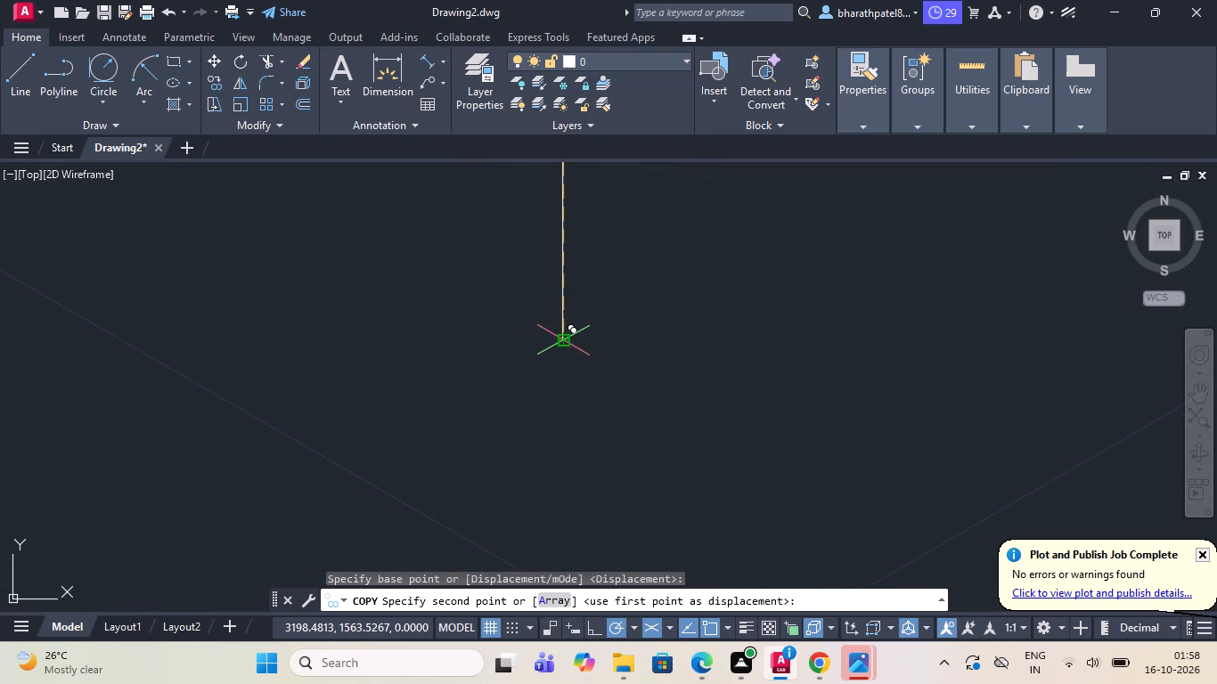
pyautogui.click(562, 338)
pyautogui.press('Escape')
# Draw an isocircle of diameter 50 centred on the lower end of the 35-unit vertical line.
pyautogui.scroll(-4, 551, 355)
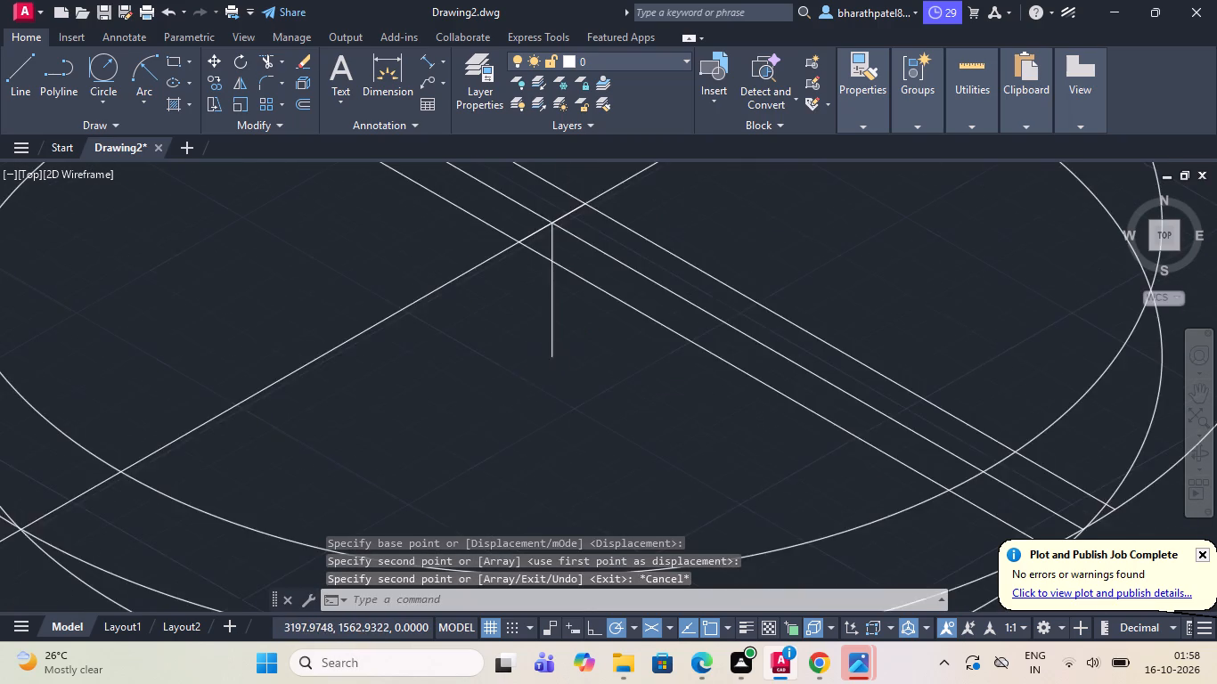
pyautogui.scroll(-3, 550, 361)
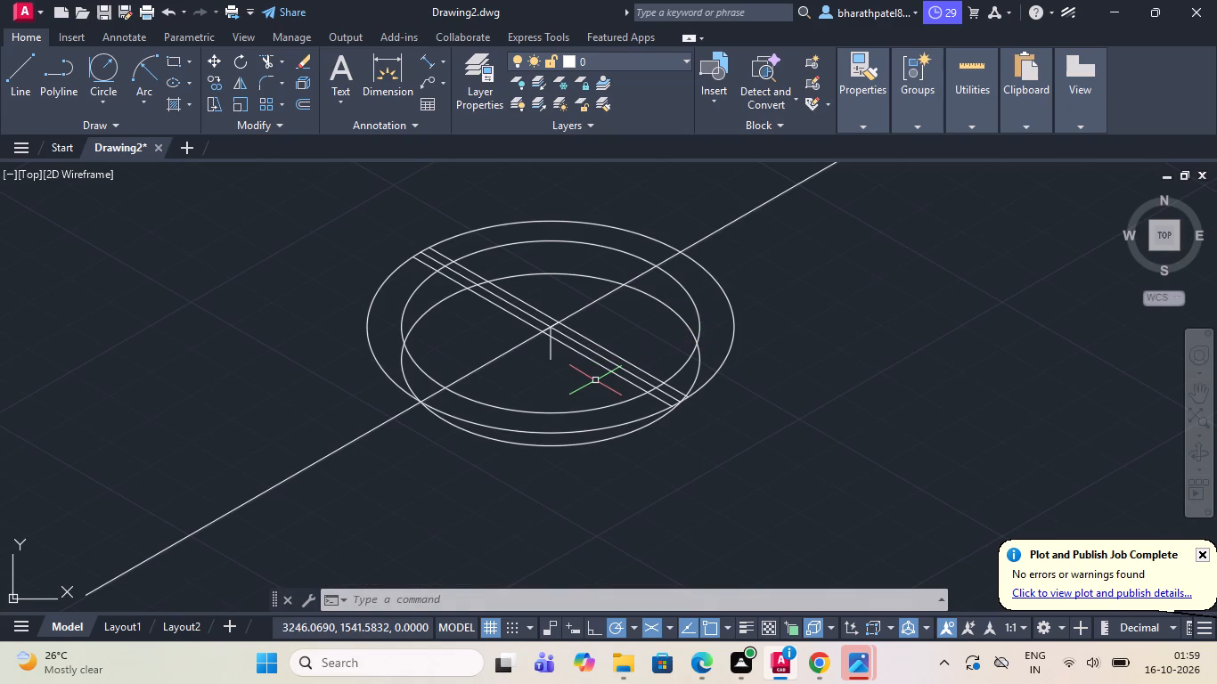
pyautogui.write('ell')
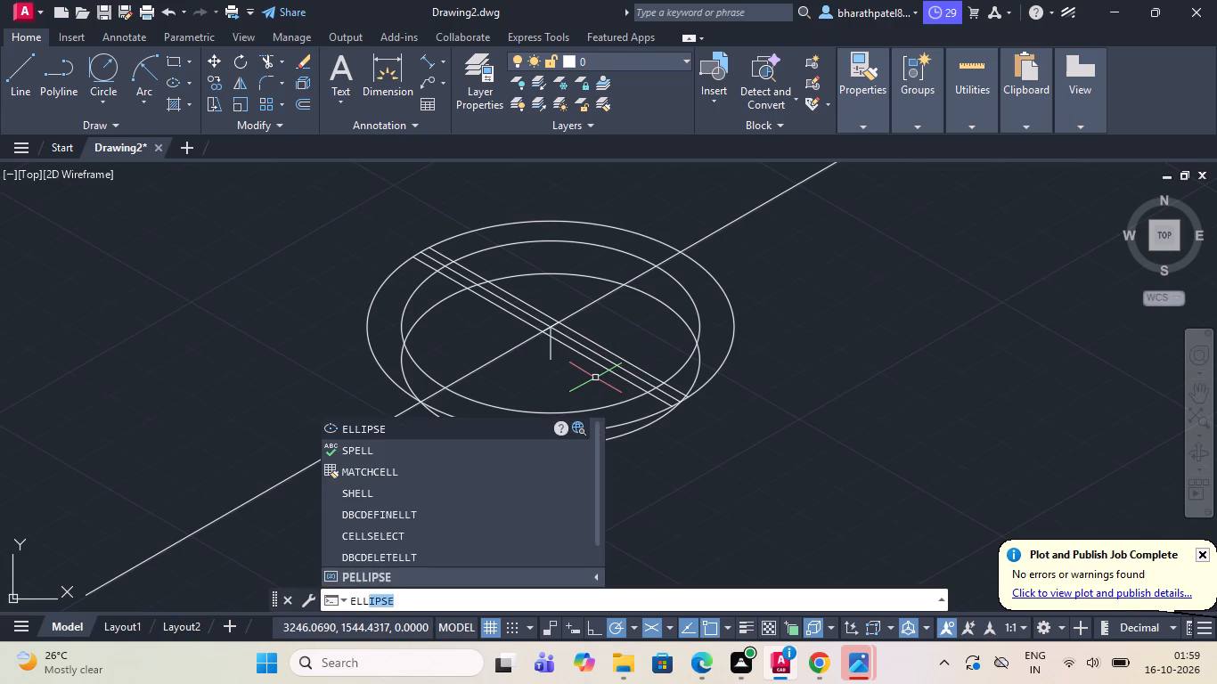
pyautogui.press('Return')
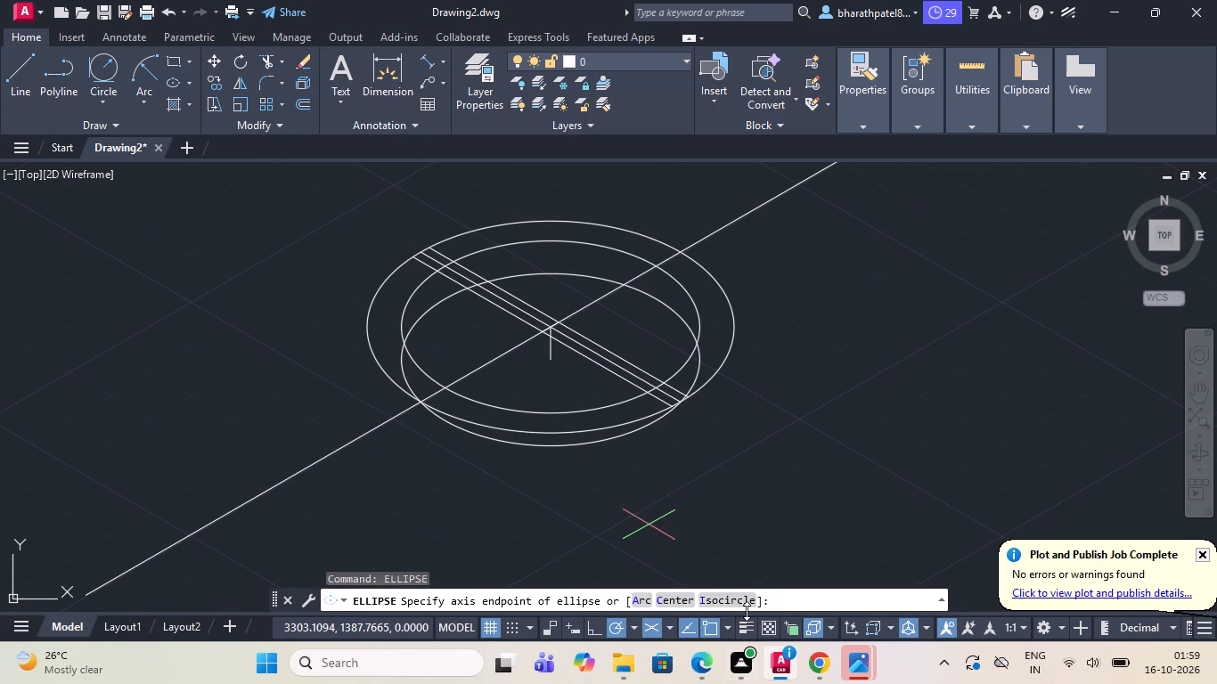
pyautogui.click(743, 608)
pyautogui.click(739, 598)
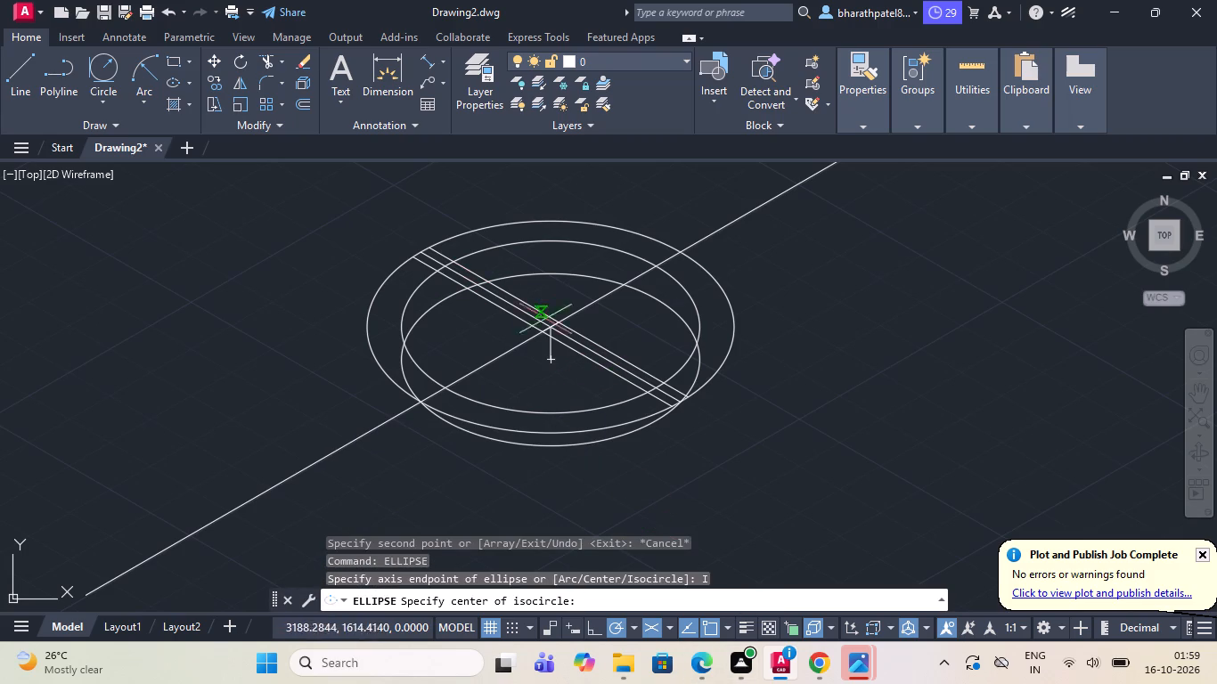
pyautogui.scroll(3, 539, 379)
pyautogui.click(576, 291)
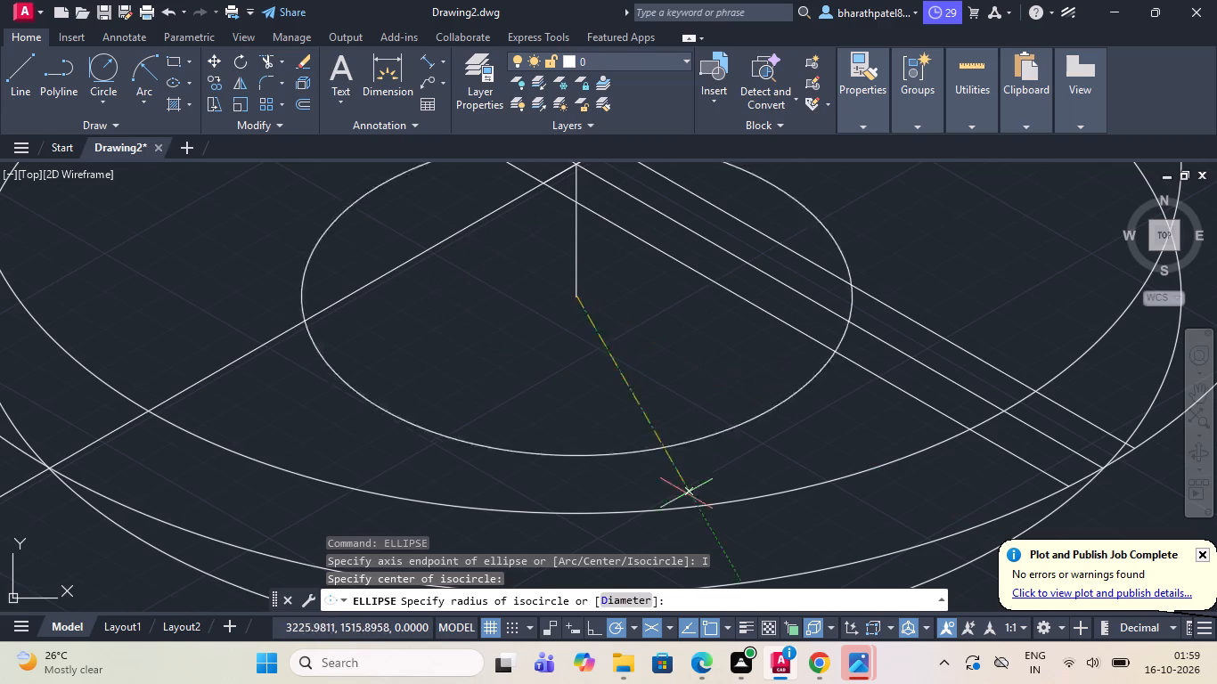
pyautogui.click(635, 594)
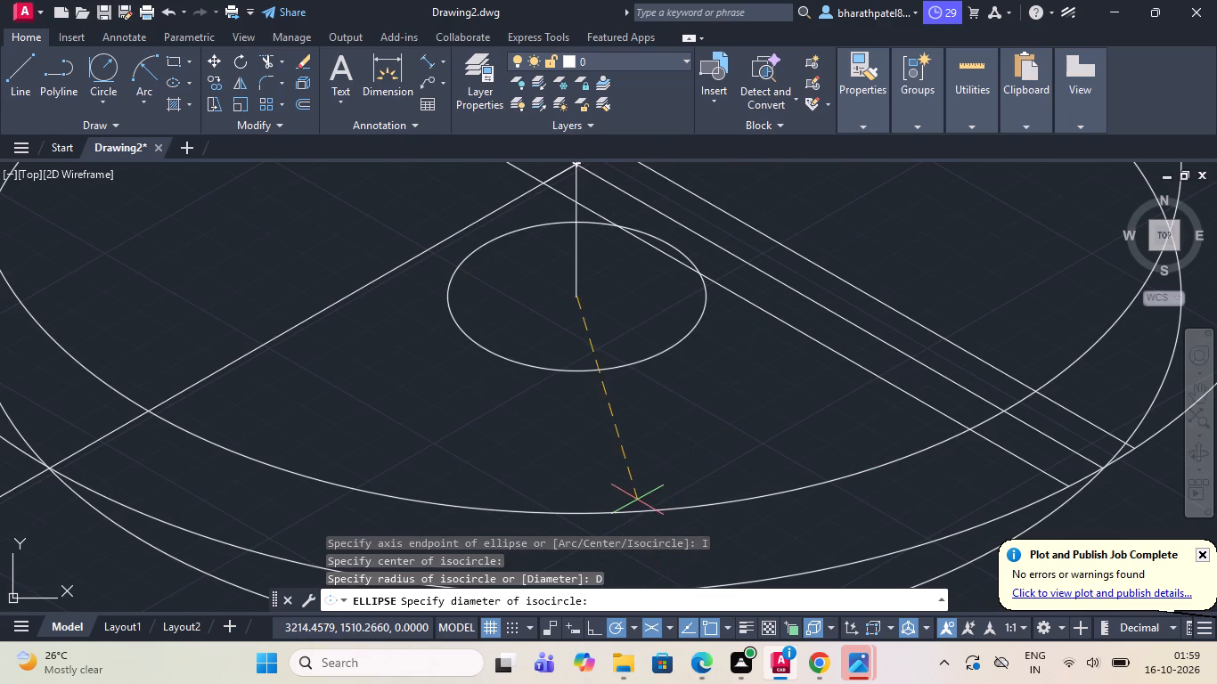
pyautogui.write('50')
pyautogui.press('Return')
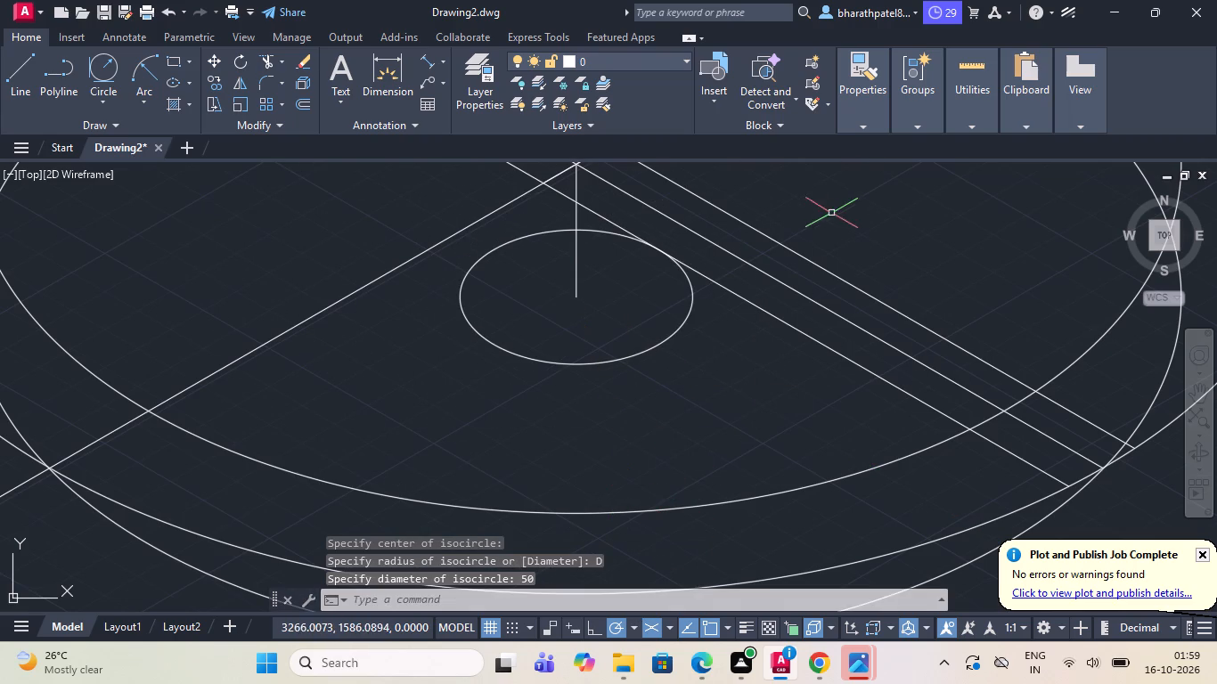
# Measure with an aligned dimension along the 30° axis from the inner isocircle's lower crossing to the outer isocircle's upper crossing, without placing it.
pyautogui.scroll(-2, 600, 432)
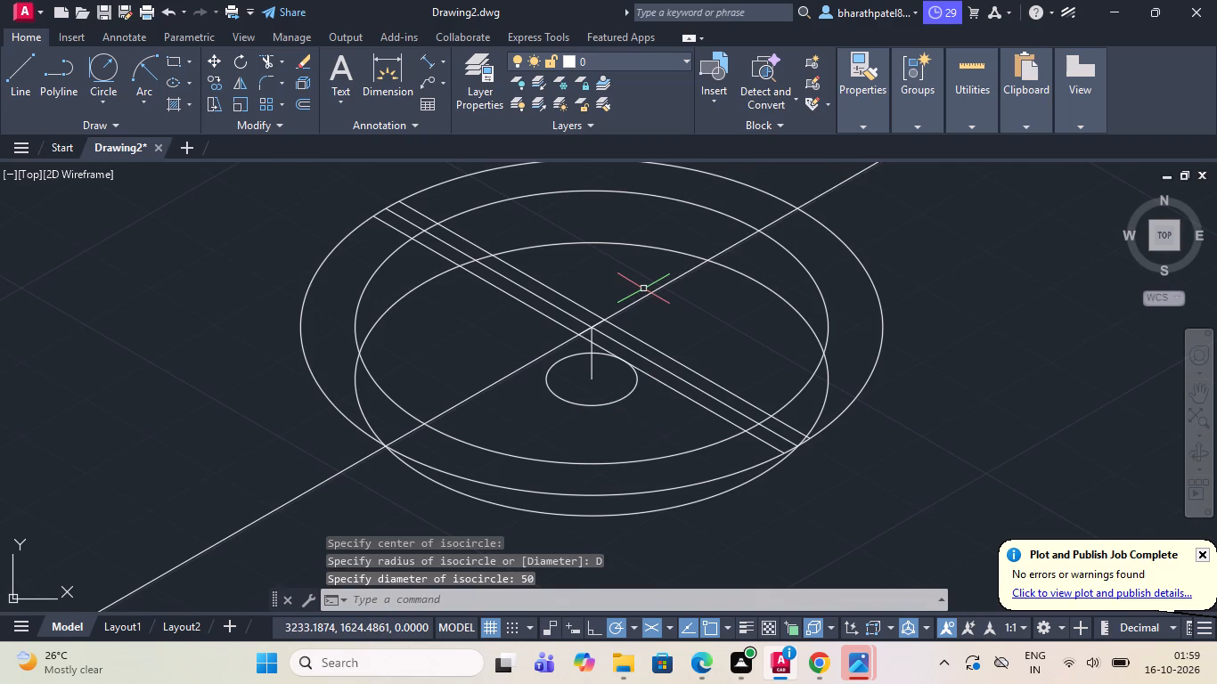
pyautogui.click(449, 53)
pyautogui.click(441, 55)
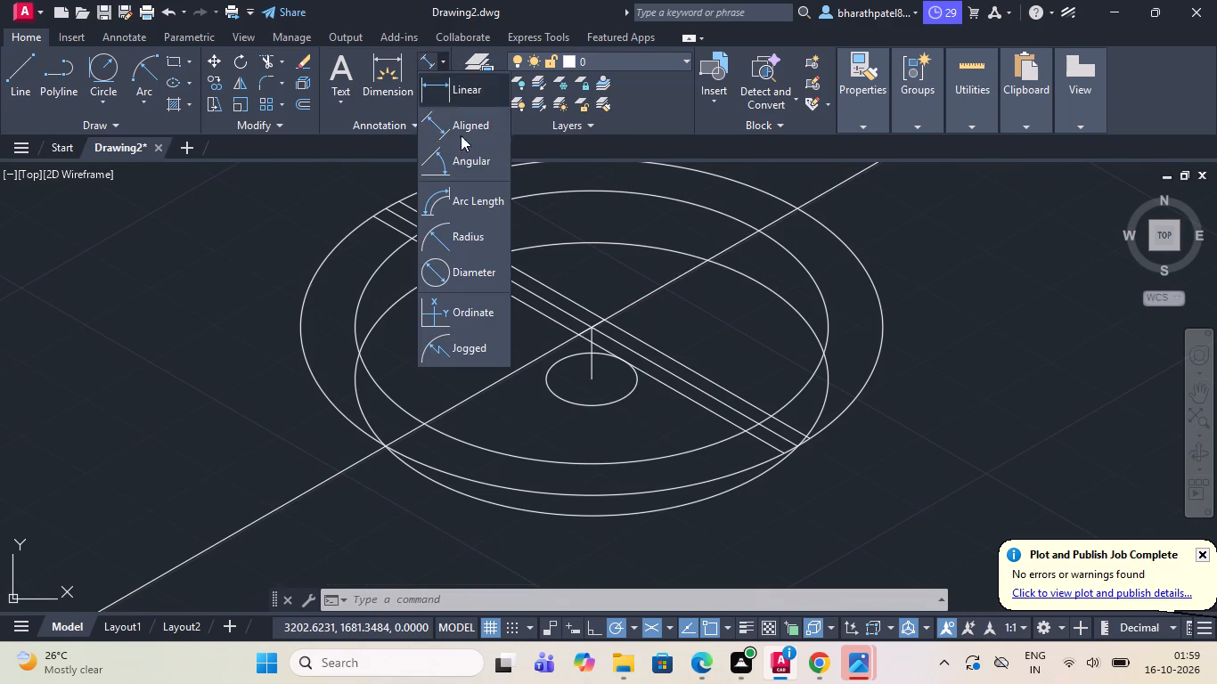
pyautogui.click(456, 271)
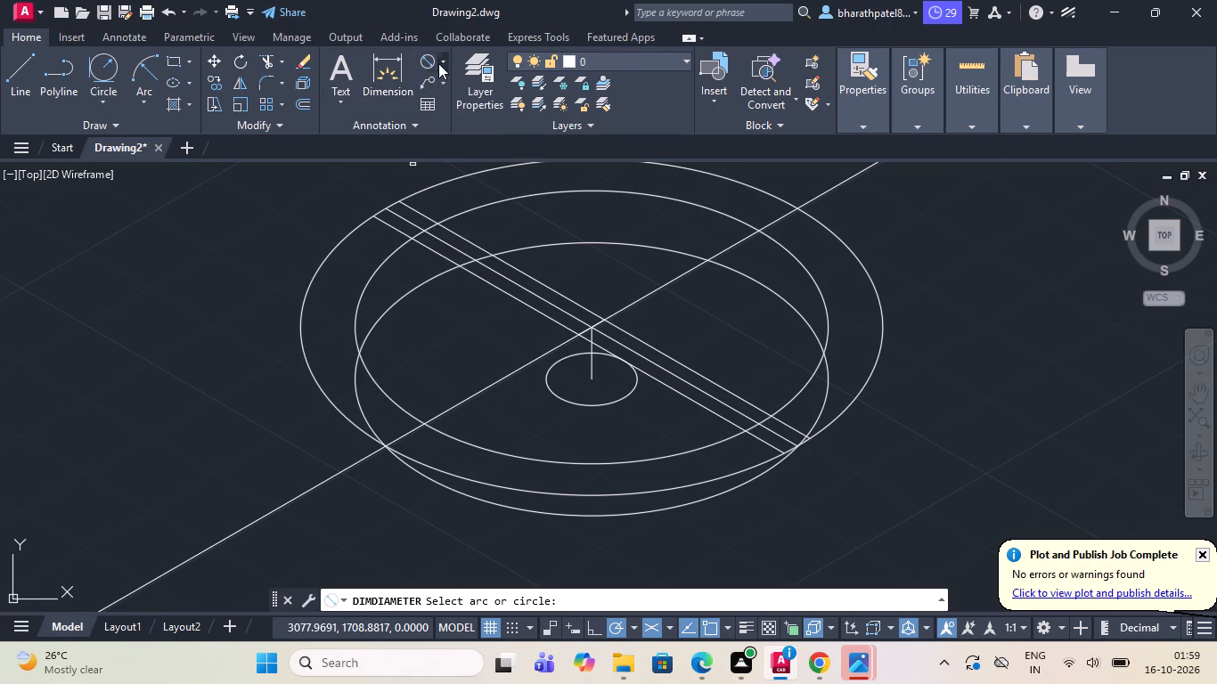
pyautogui.click(439, 53)
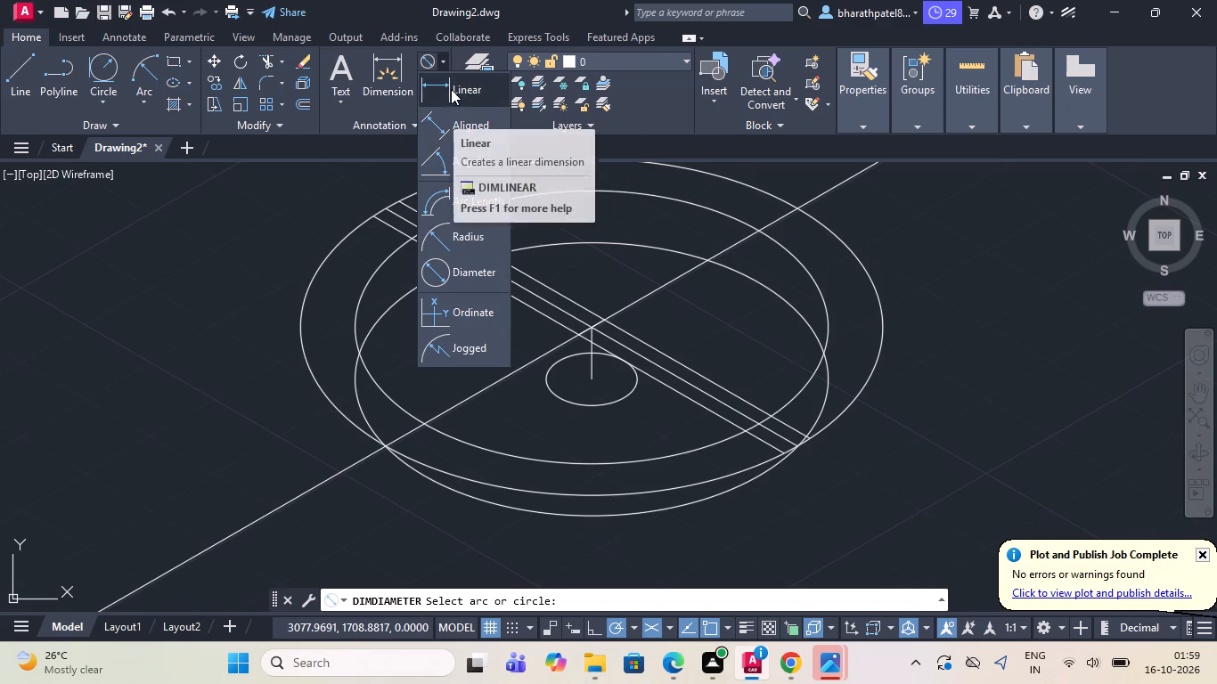
pyautogui.click(442, 127)
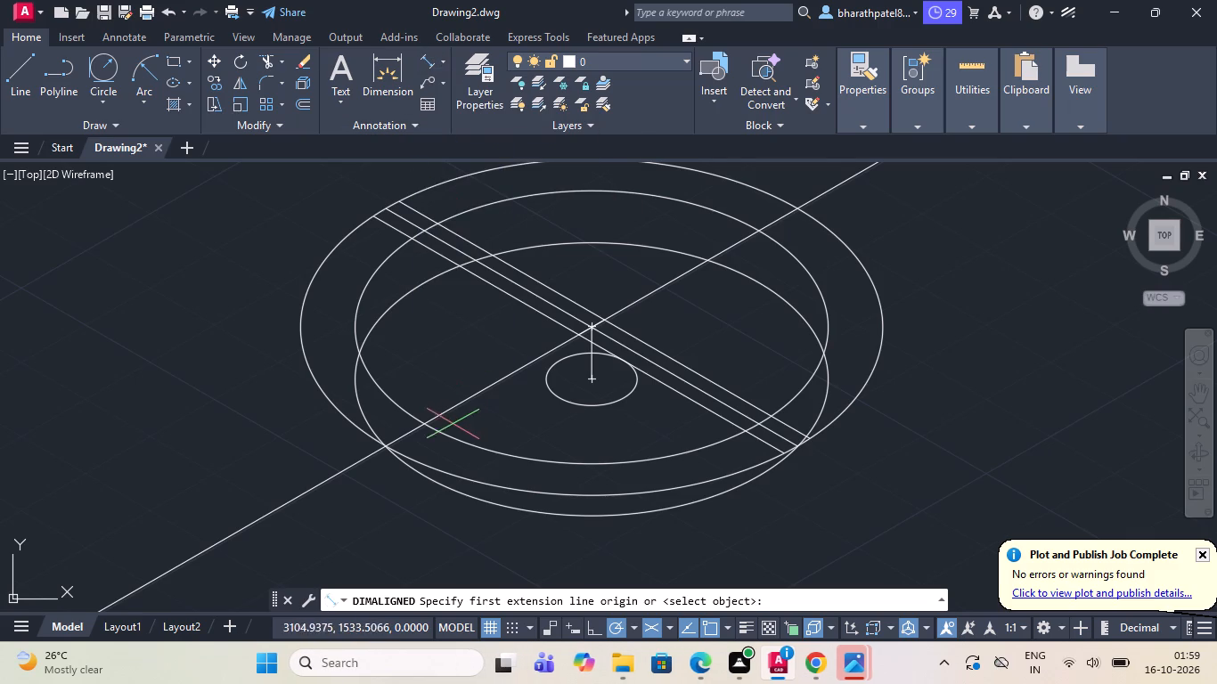
pyautogui.scroll(1, 428, 419)
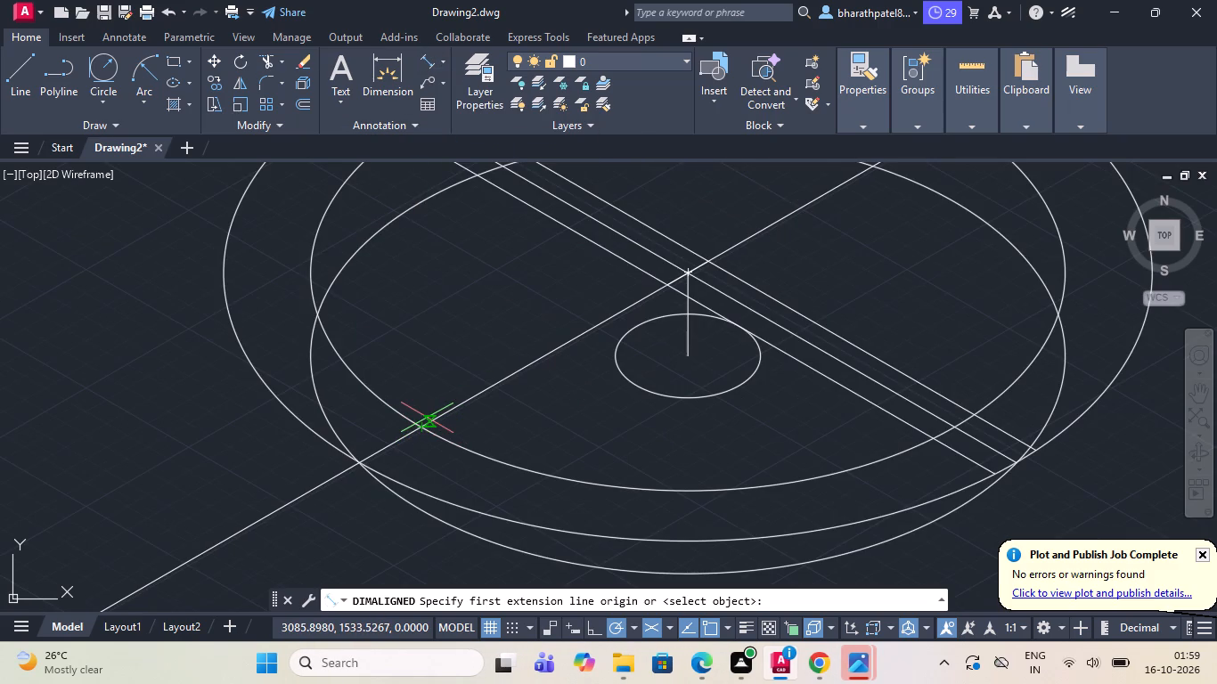
pyautogui.click(419, 427)
pyautogui.scroll(-2, 421, 427)
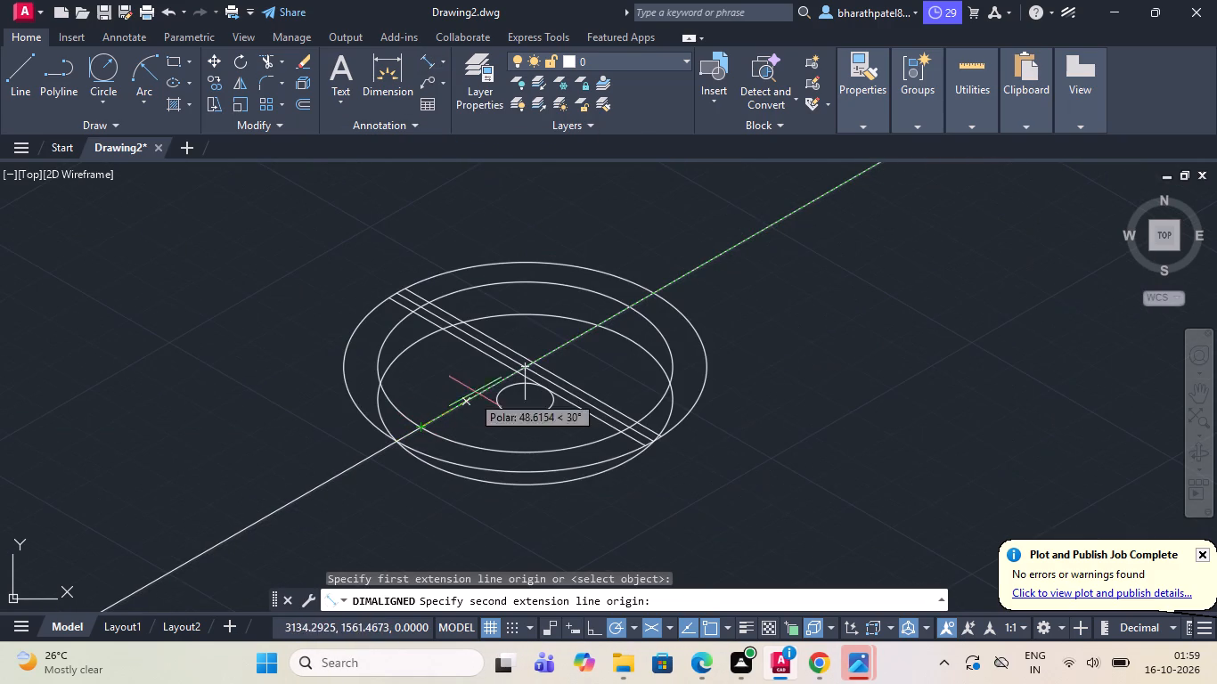
pyautogui.scroll(3, 620, 305)
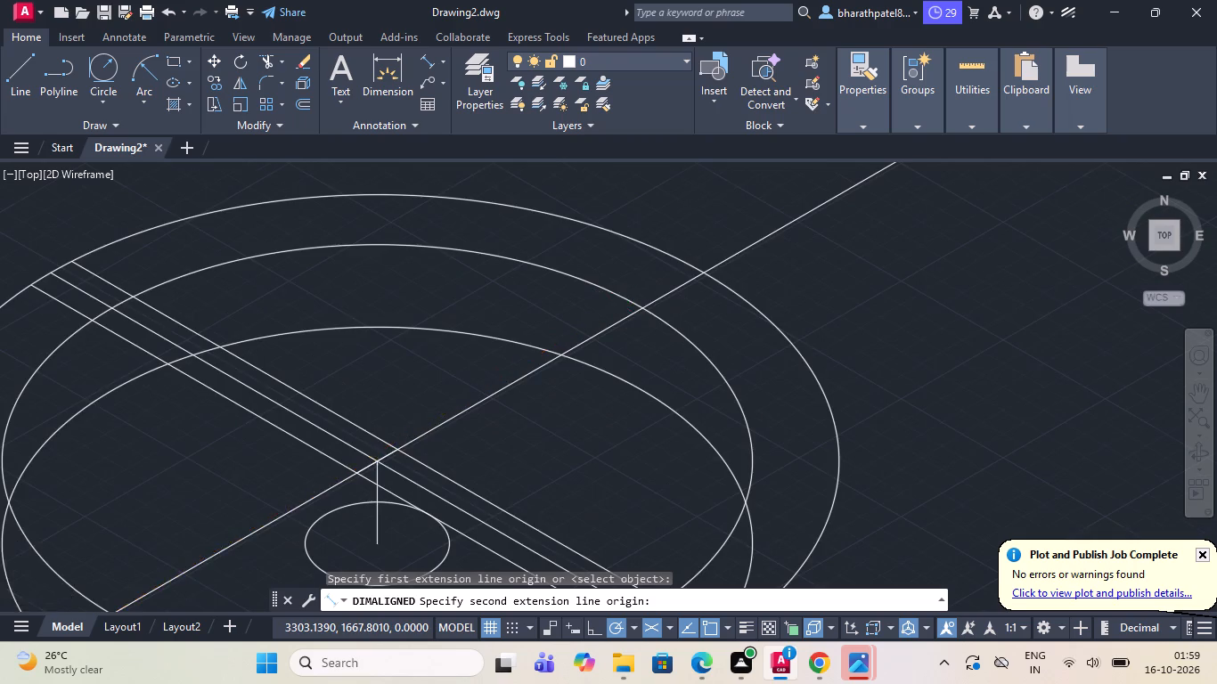
pyautogui.click(749, 255)
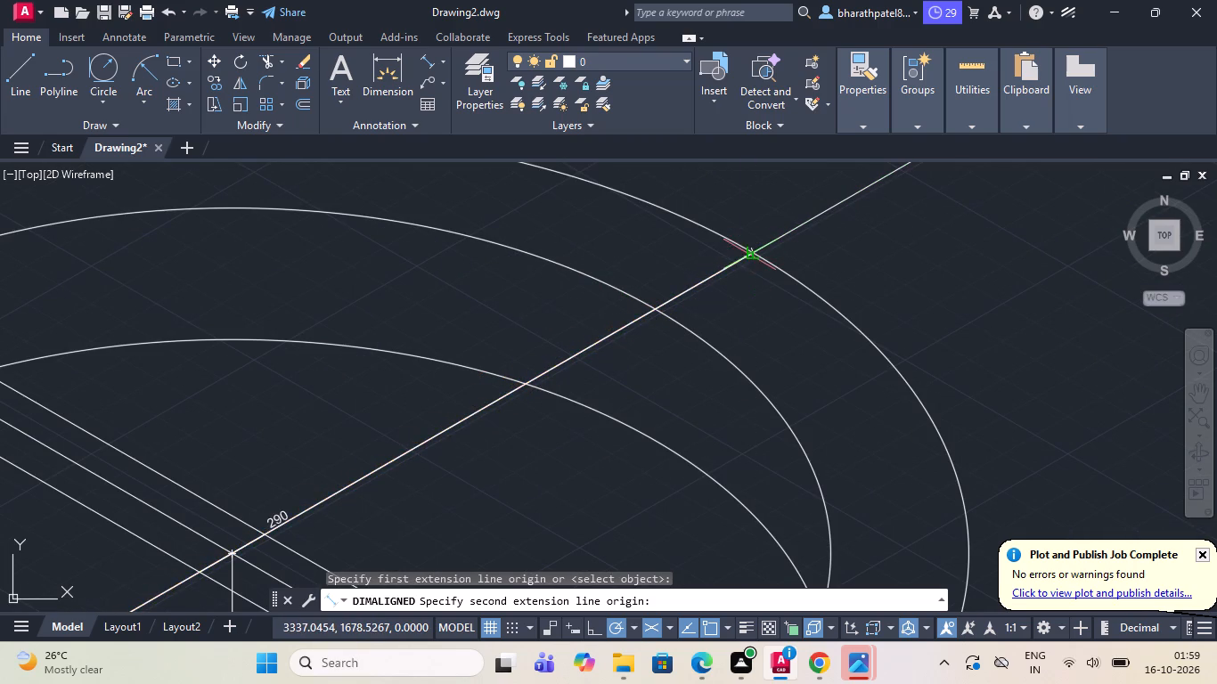
pyautogui.scroll(-1, 811, 277)
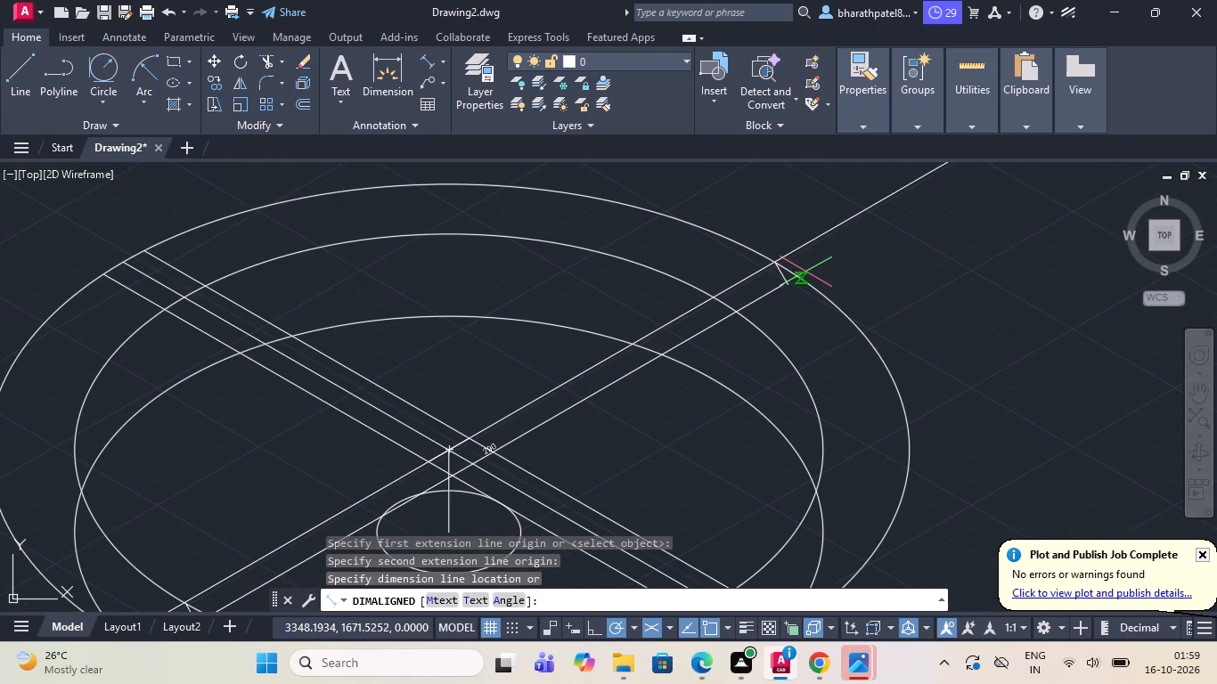
pyautogui.press('Escape')
# Delete the three large isocircles: the outer one, the inner one and the inner one's lowered copy.
pyautogui.scroll(-2, 715, 281)
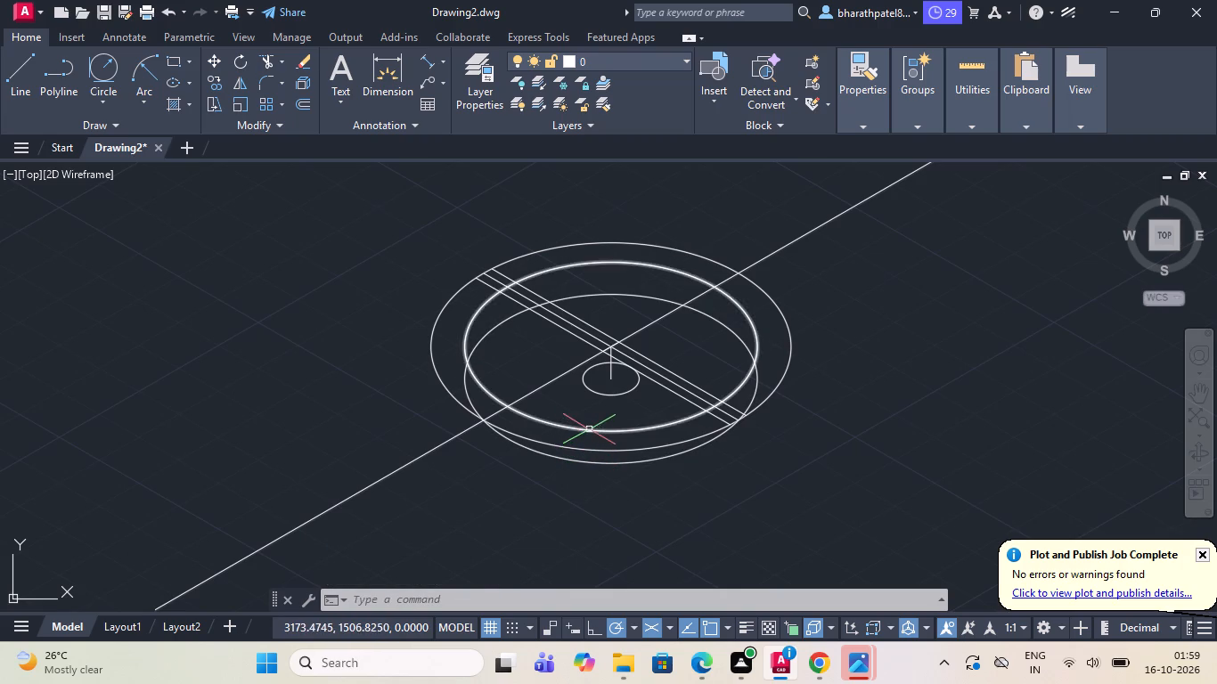
pyautogui.click(590, 427)
pyautogui.click(579, 446)
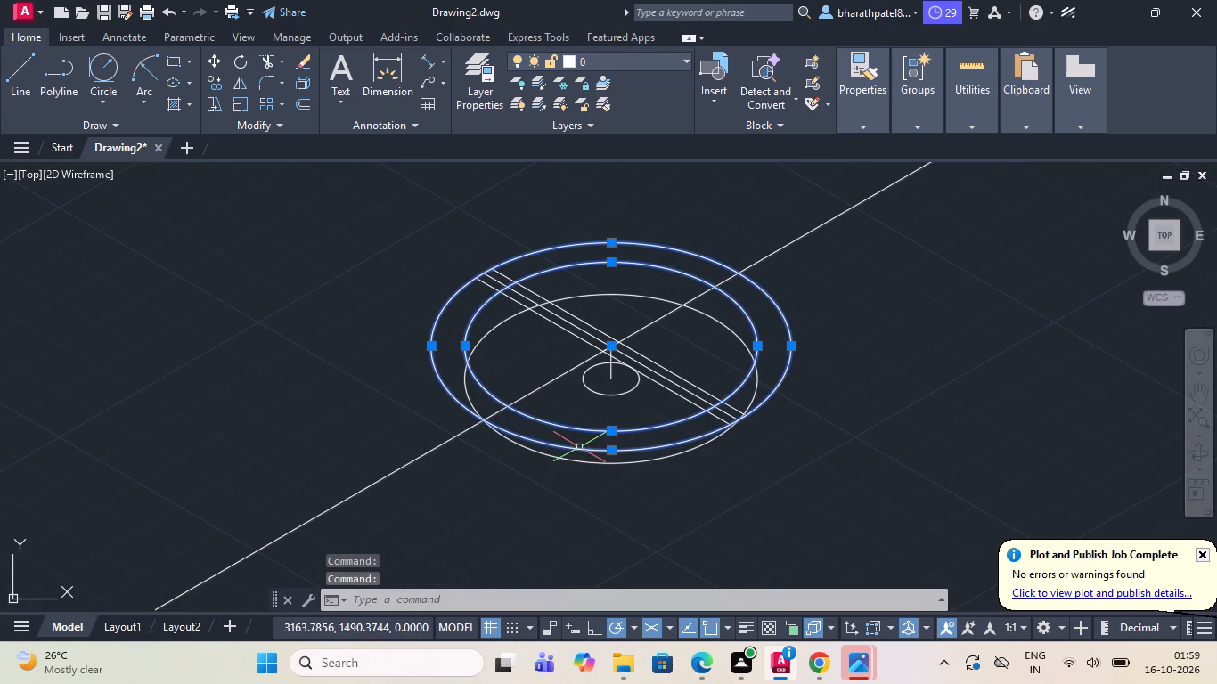
pyautogui.click(580, 459)
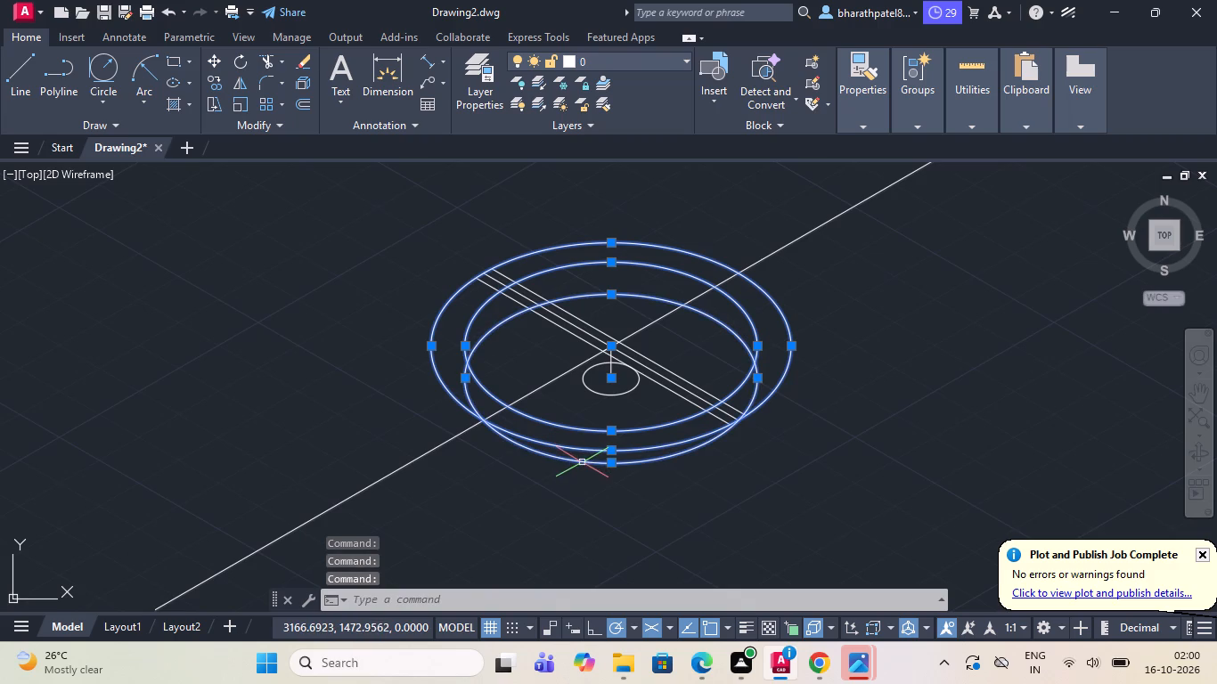
pyautogui.press('Delete')
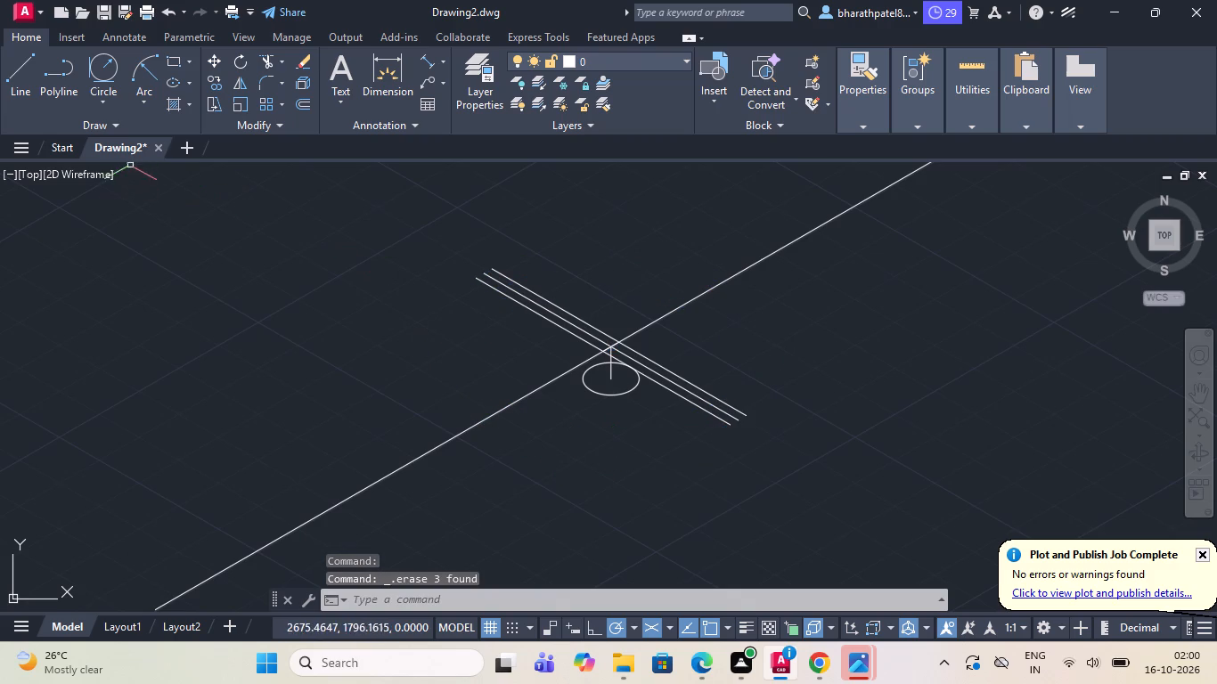
# Draw an isocircle of diameter 130 centred on the upper end of the 35-unit vertical line.
pyautogui.write('elll')
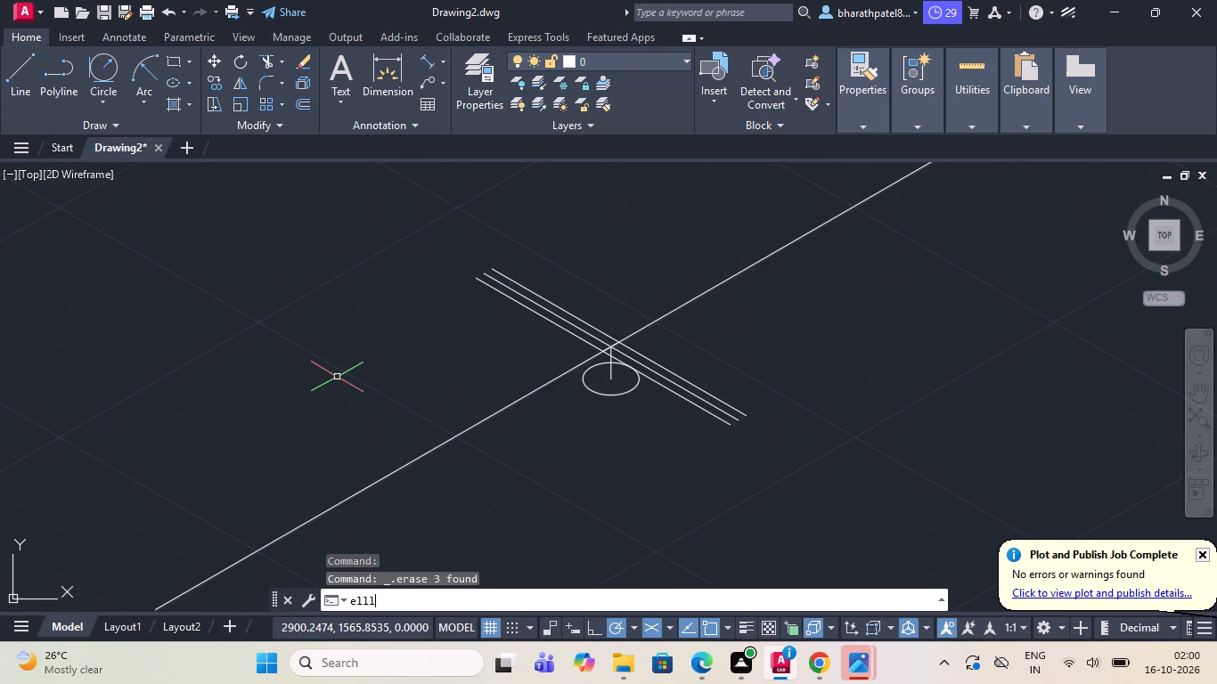
pyautogui.press('BackSpace')
pyautogui.press('Return')
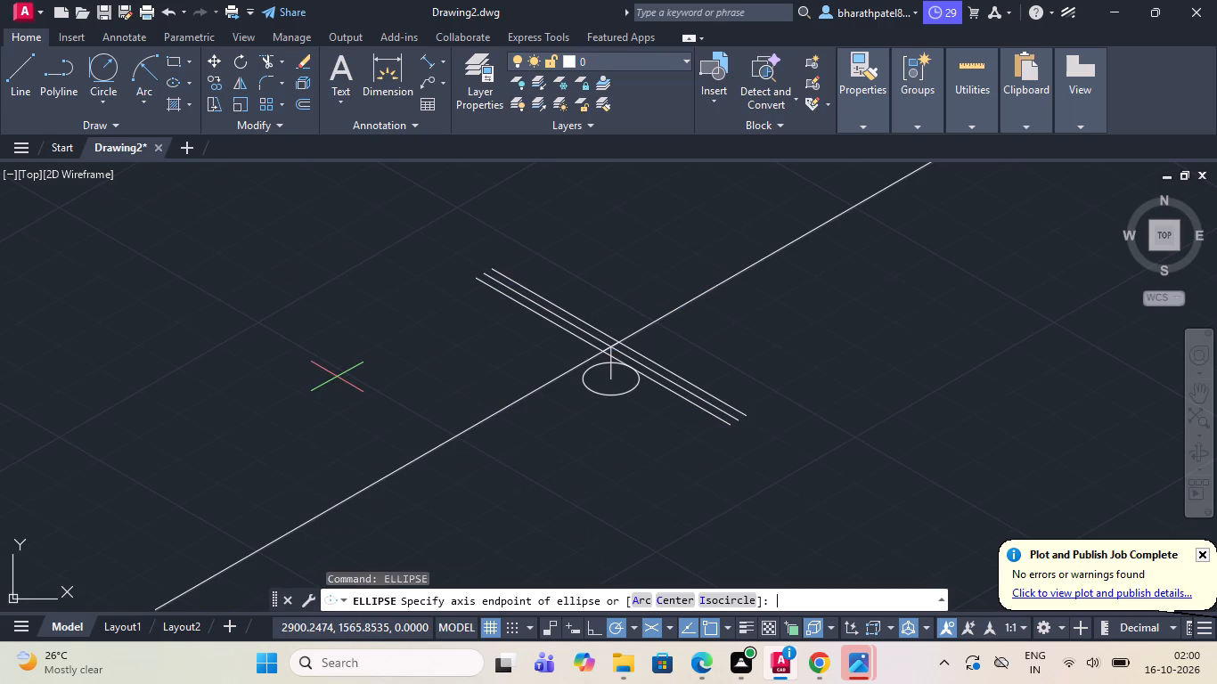
pyautogui.click(739, 599)
pyautogui.scroll(4, 582, 321)
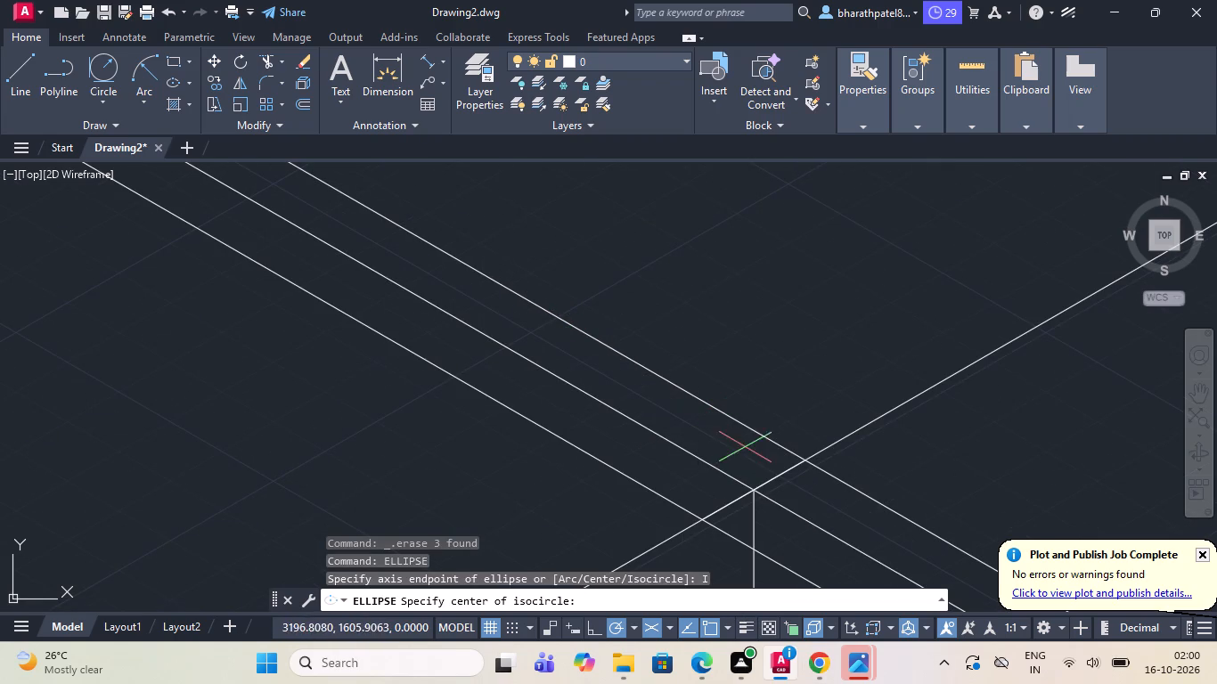
pyautogui.scroll(3, 756, 493)
pyautogui.scroll(-3, 725, 401)
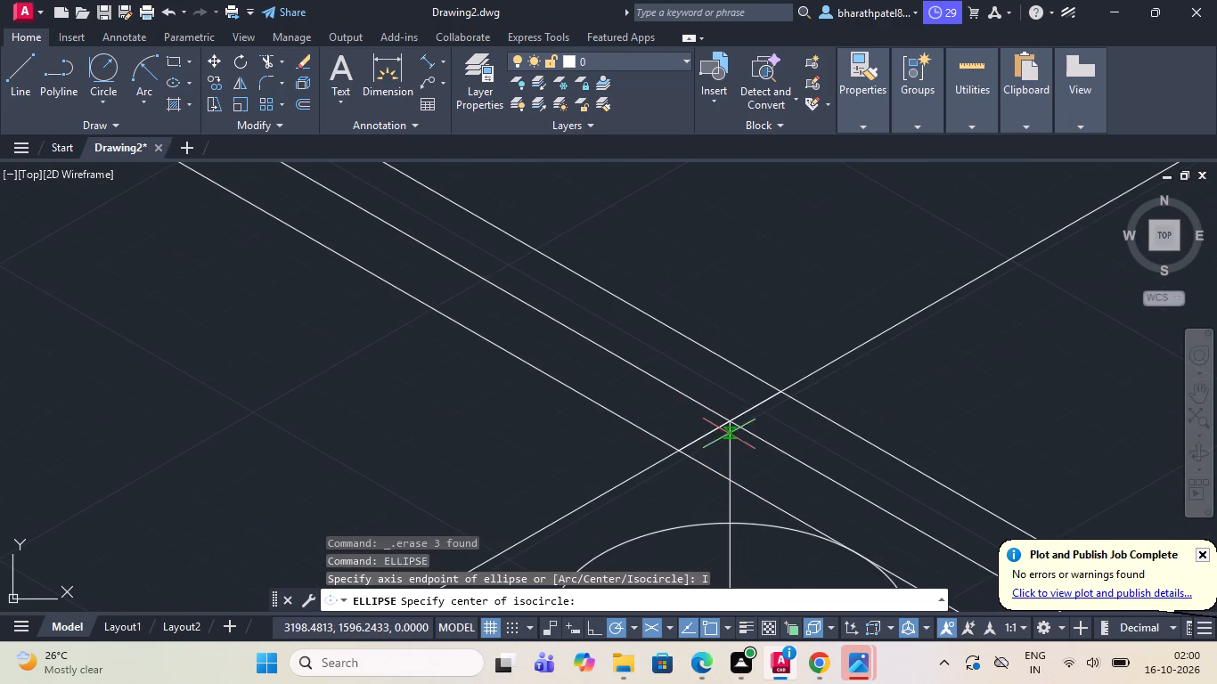
pyautogui.moveTo(731, 422); pyautogui.dragTo(756, 422)
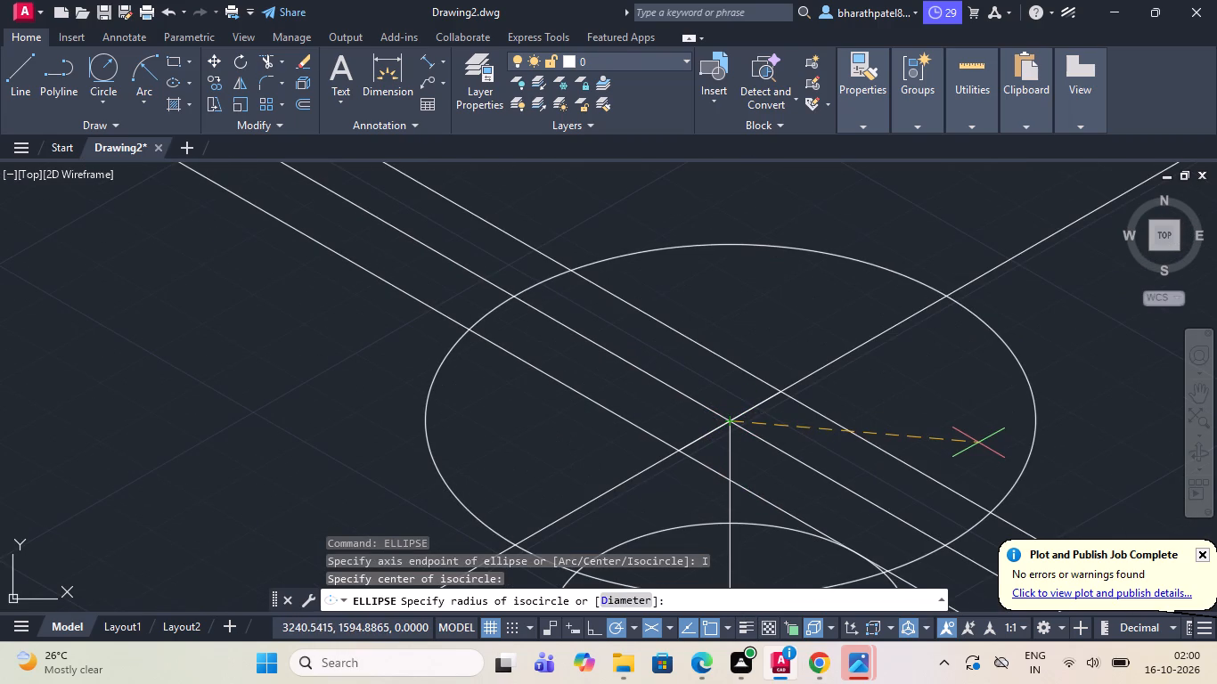
pyautogui.click(628, 593)
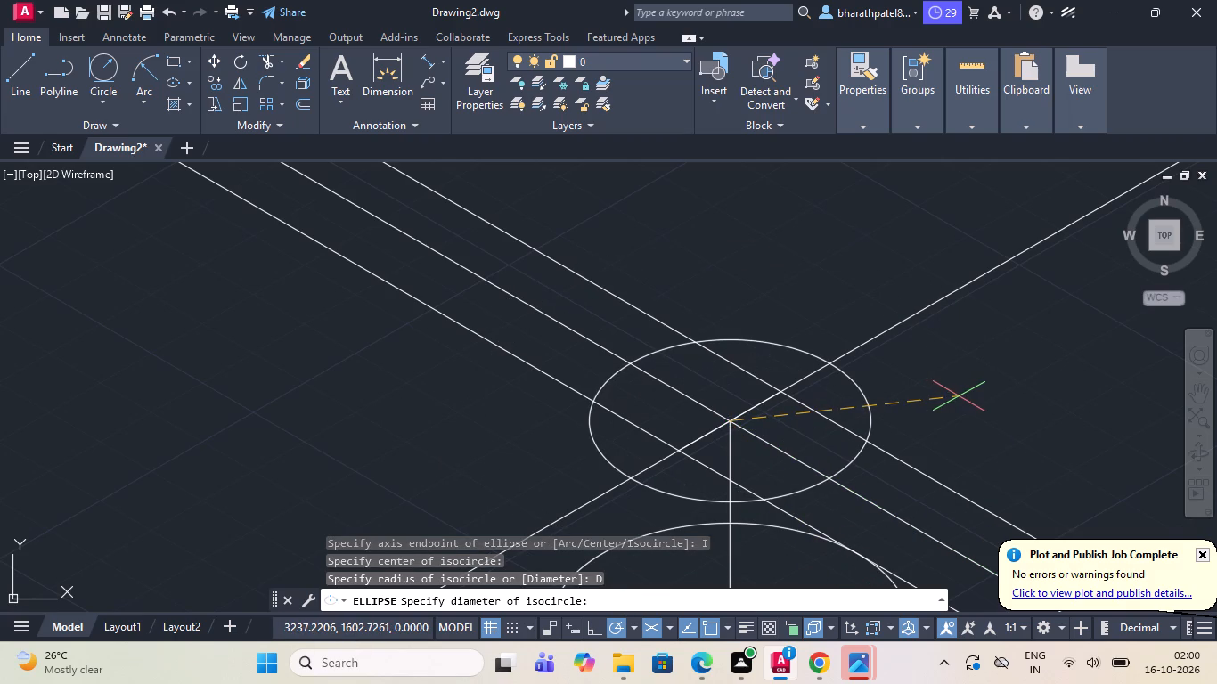
pyautogui.write('130')
pyautogui.press('Return')
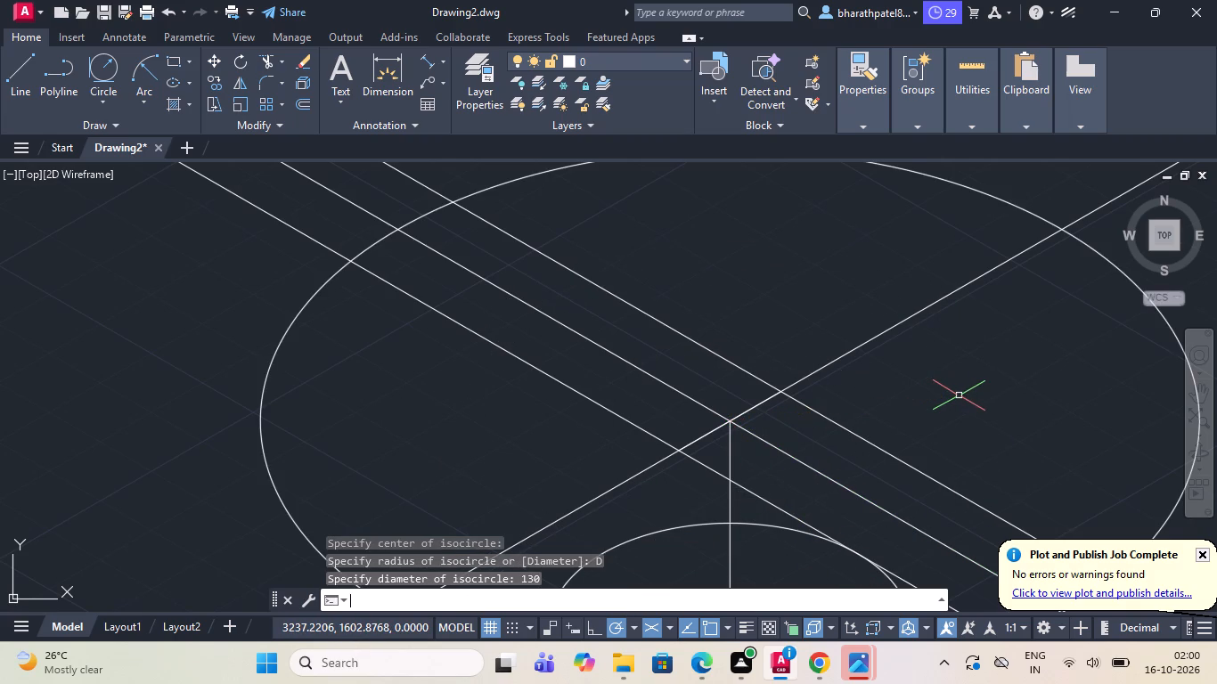
pyautogui.scroll(-2, 932, 393)
pyautogui.scroll(-1, 805, 394)
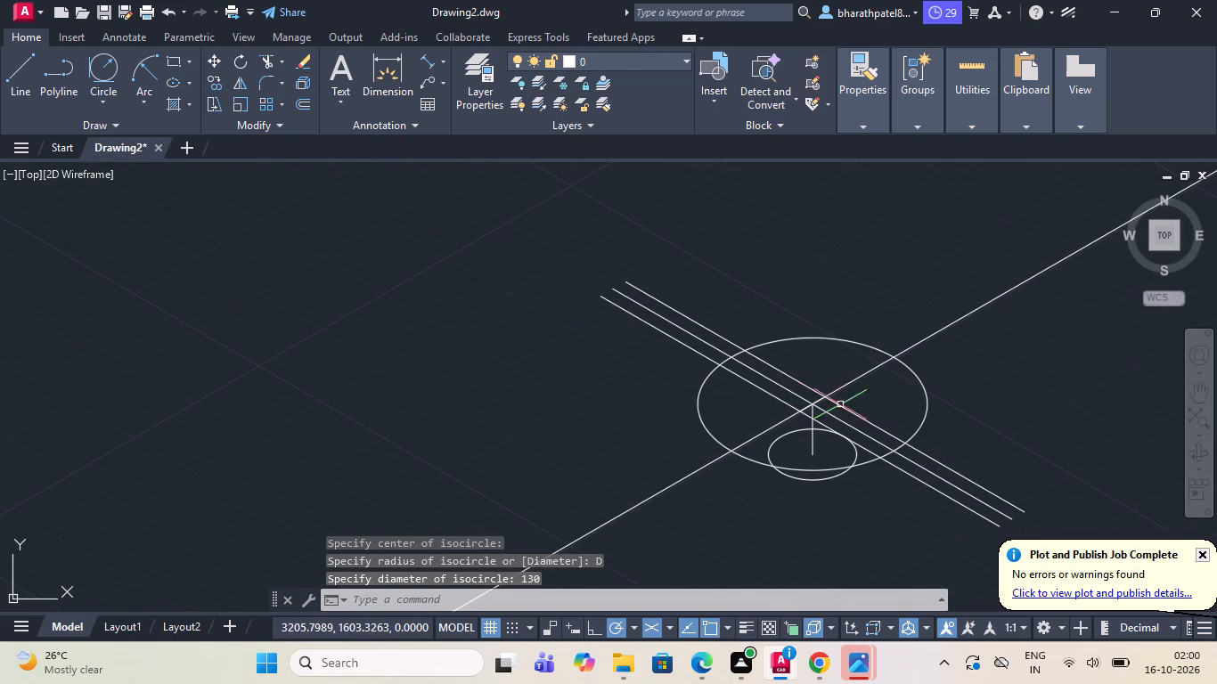
# Draw a concentric isocircle of diameter 160 centred on the upper end of the 35-unit vertical line.
pyautogui.scroll(2, 900, 517)
pyautogui.press('space')
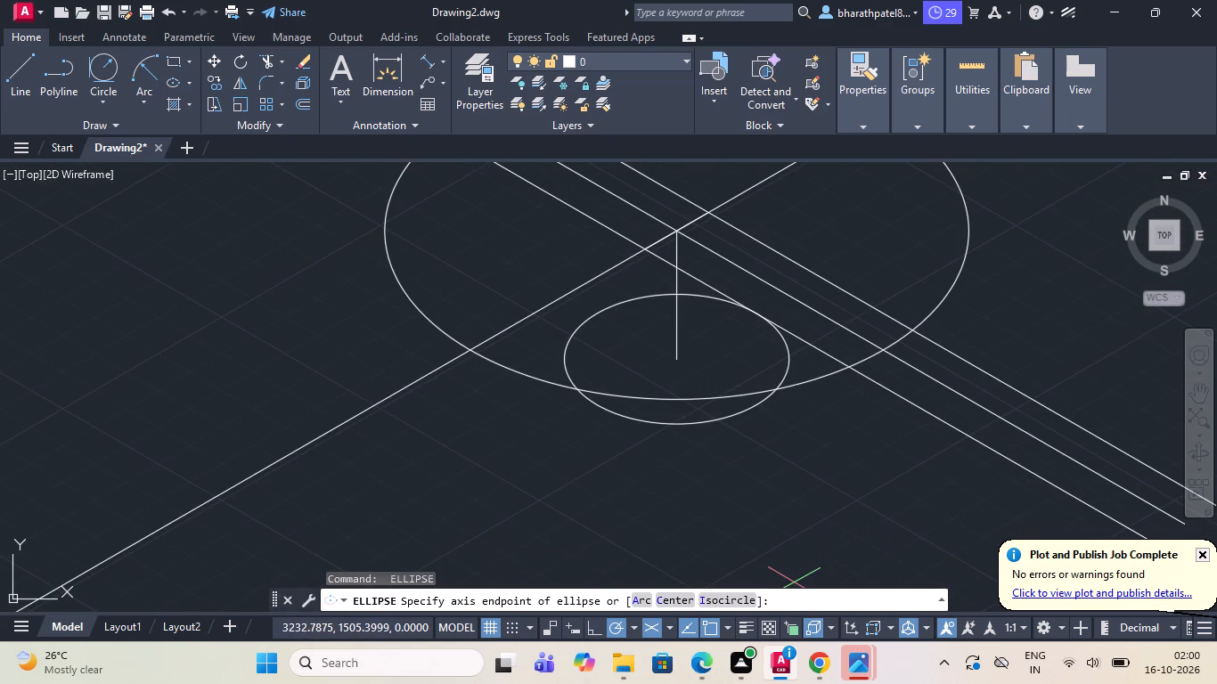
pyautogui.click(726, 599)
pyautogui.scroll(-2, 726, 606)
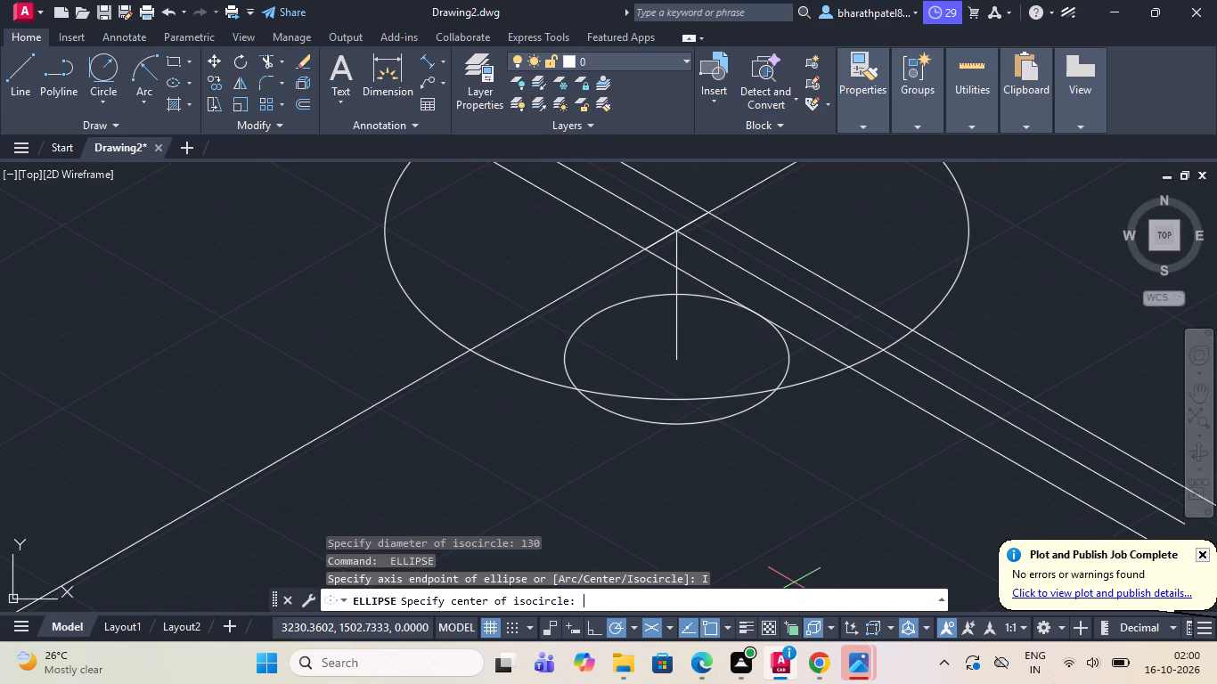
pyautogui.scroll(-3, 726, 606)
pyautogui.scroll(4, 715, 417)
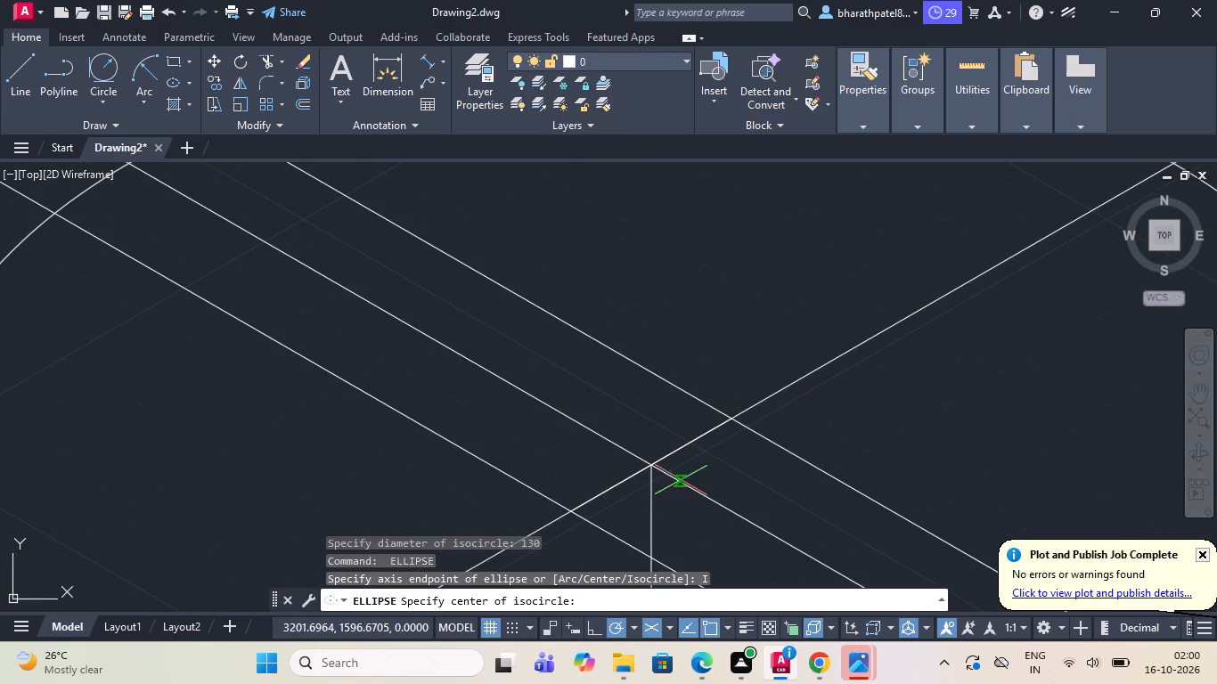
pyautogui.scroll(4, 674, 486)
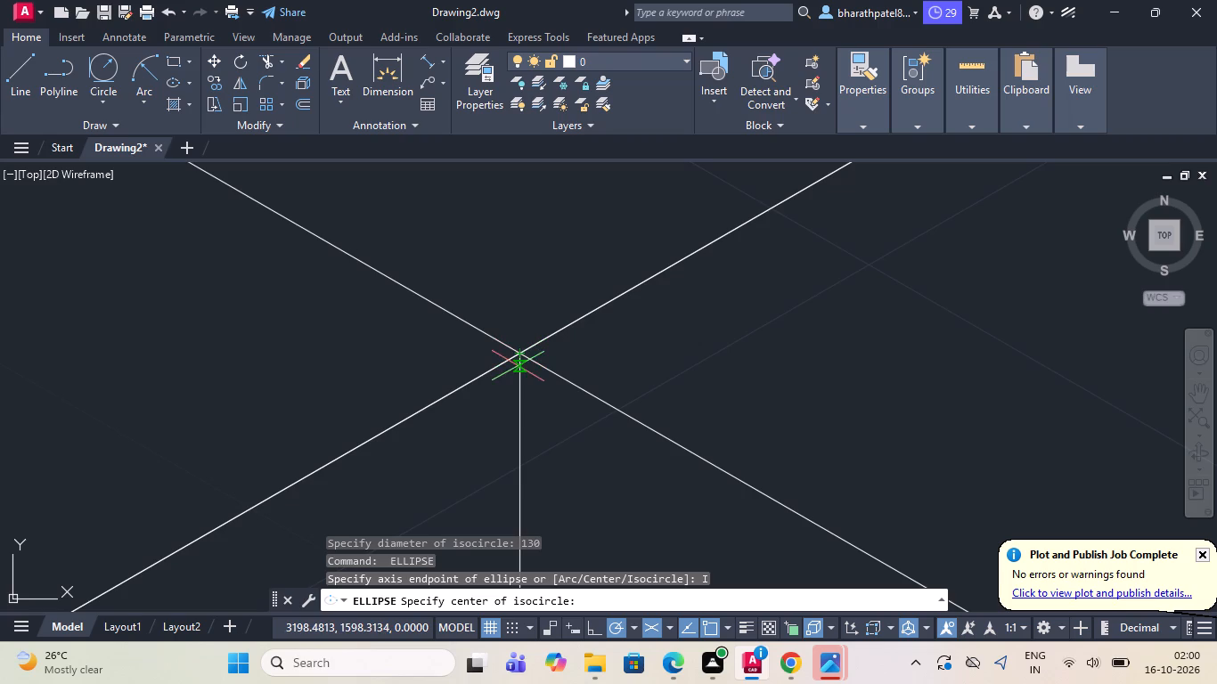
pyautogui.click(519, 348)
pyautogui.scroll(-10, 523, 350)
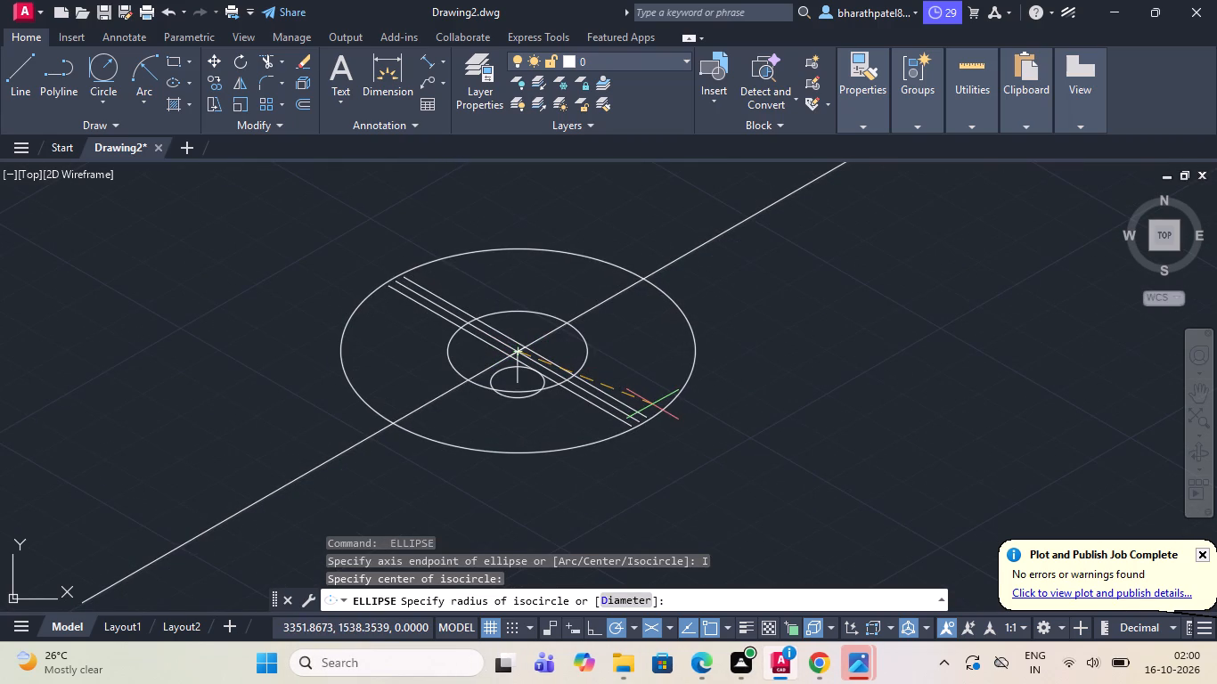
pyautogui.press('1')
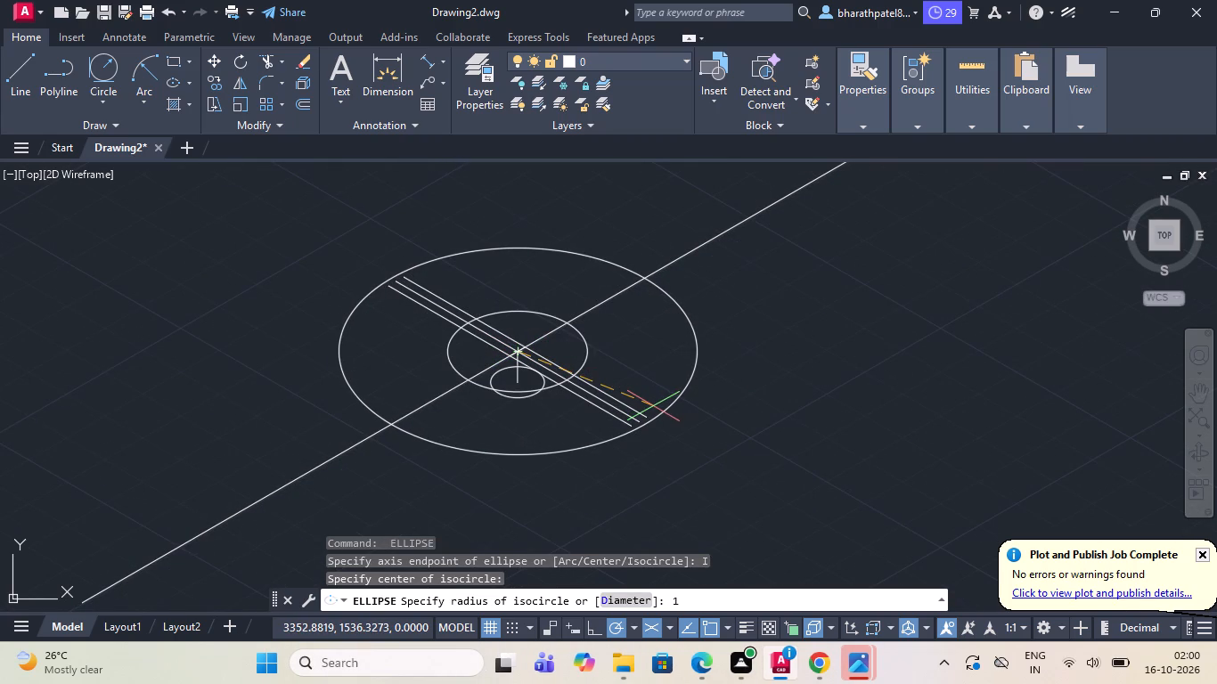
pyautogui.click(633, 594)
pyautogui.write('16')
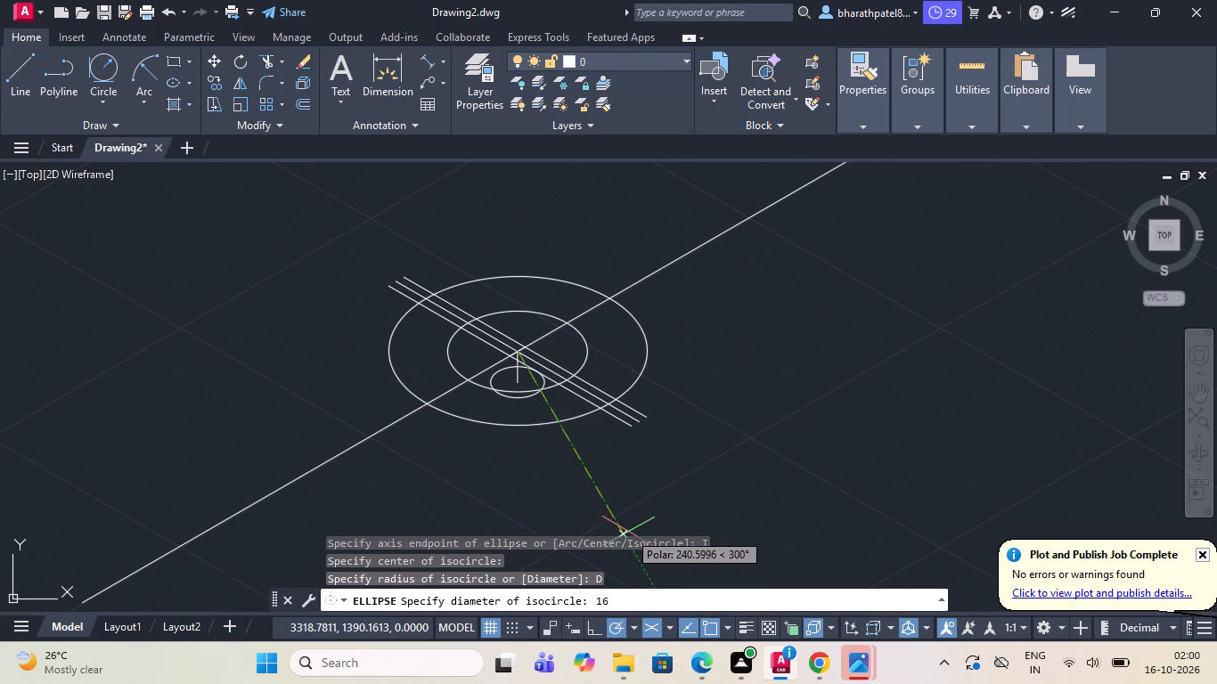
pyautogui.press('0')
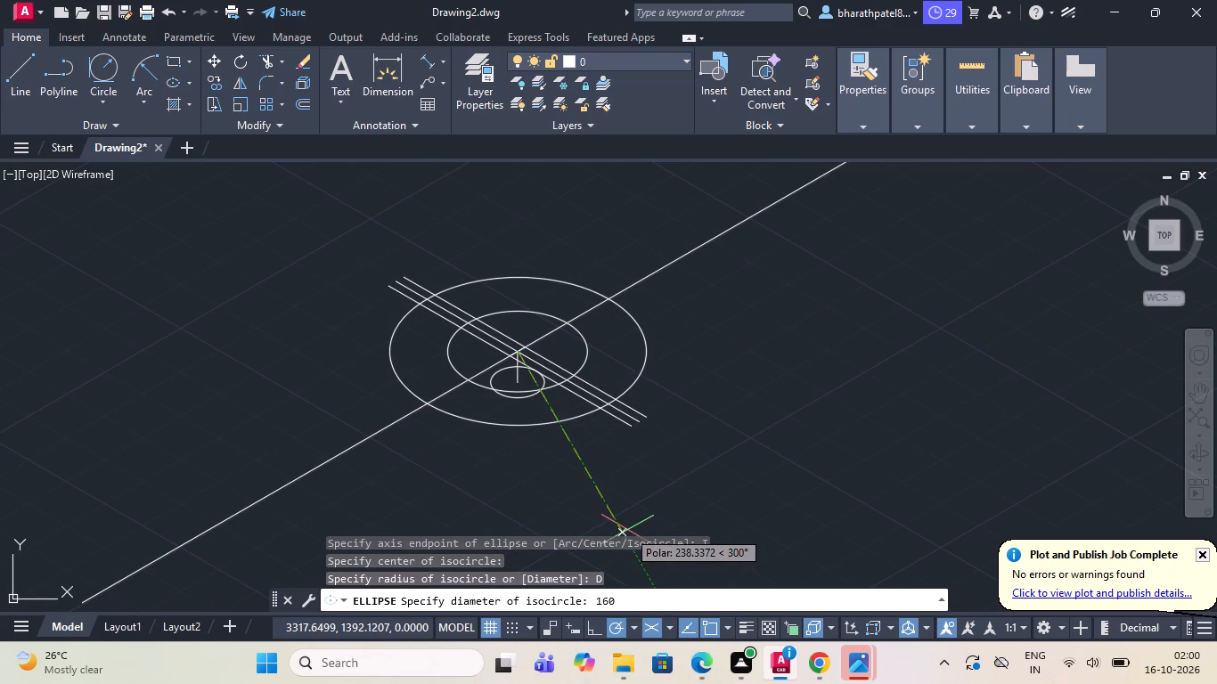
pyautogui.press('Return')
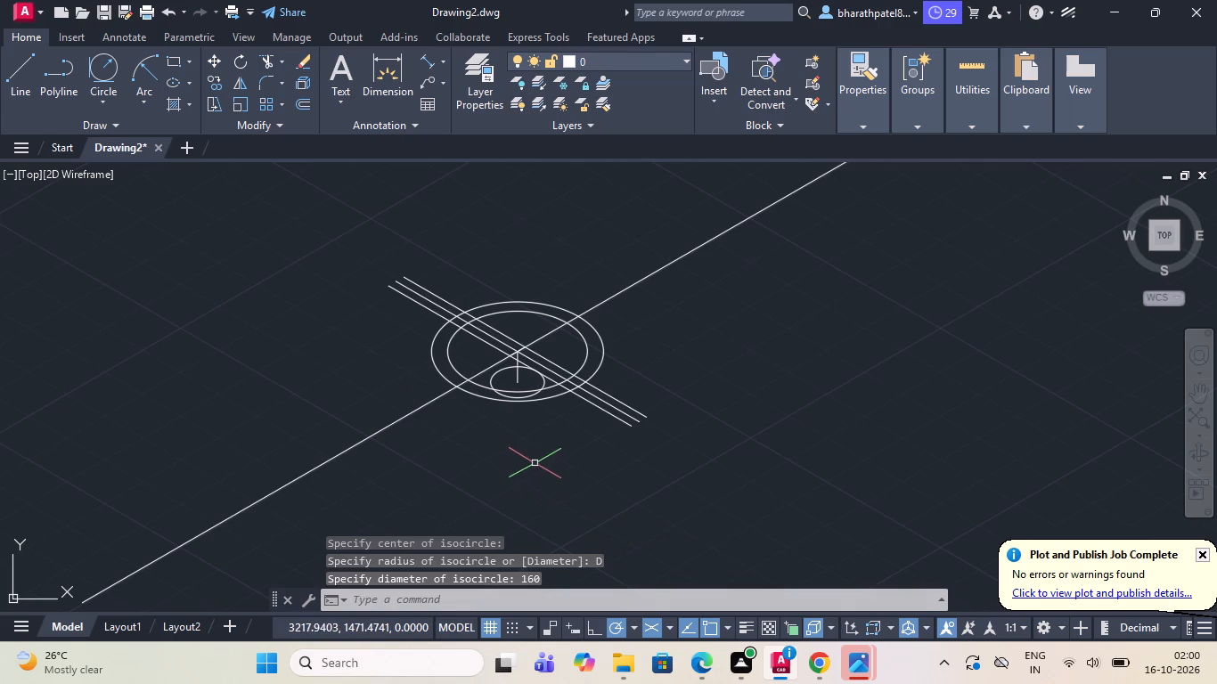
# Copy the 130-diameter isocircle from its centre down to the lower end of the 35-unit vertical line.
pyautogui.scroll(4, 517, 407)
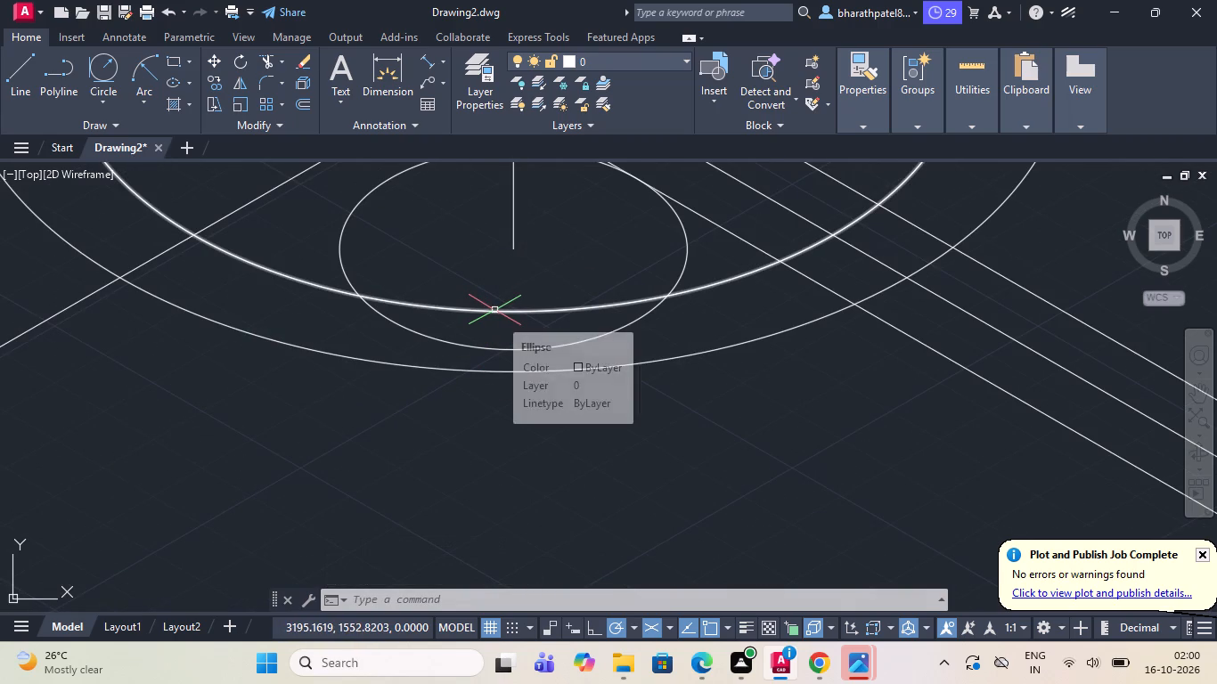
pyautogui.click(495, 308)
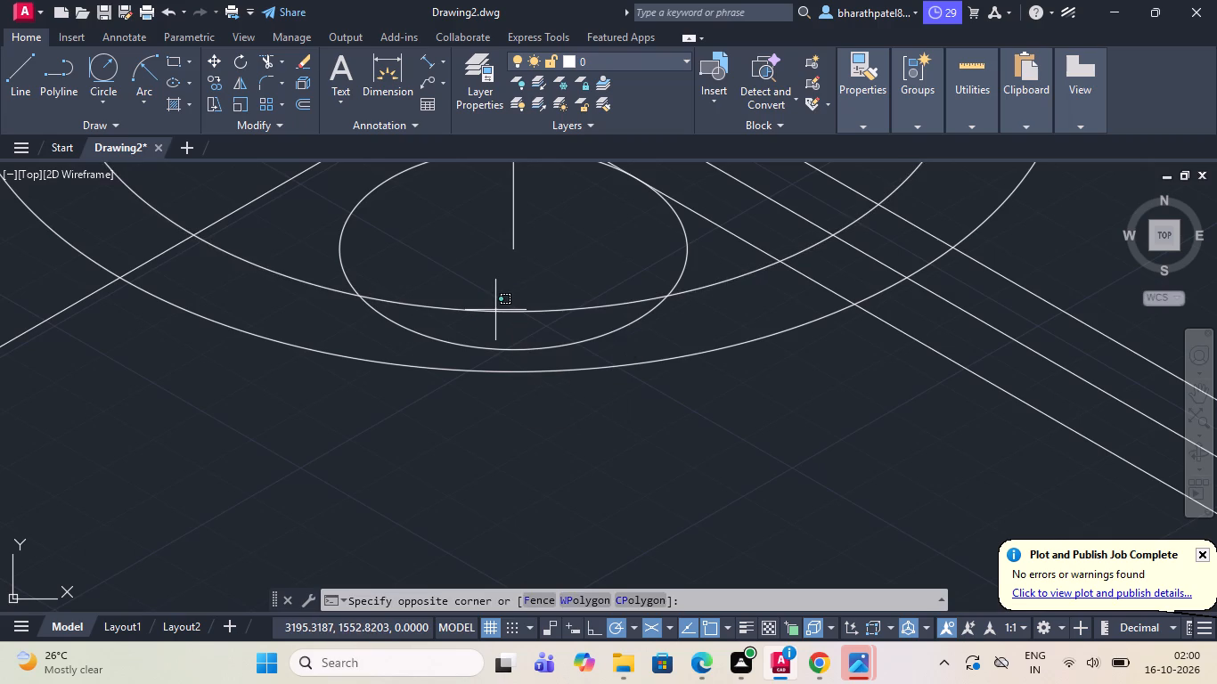
pyautogui.click(498, 311)
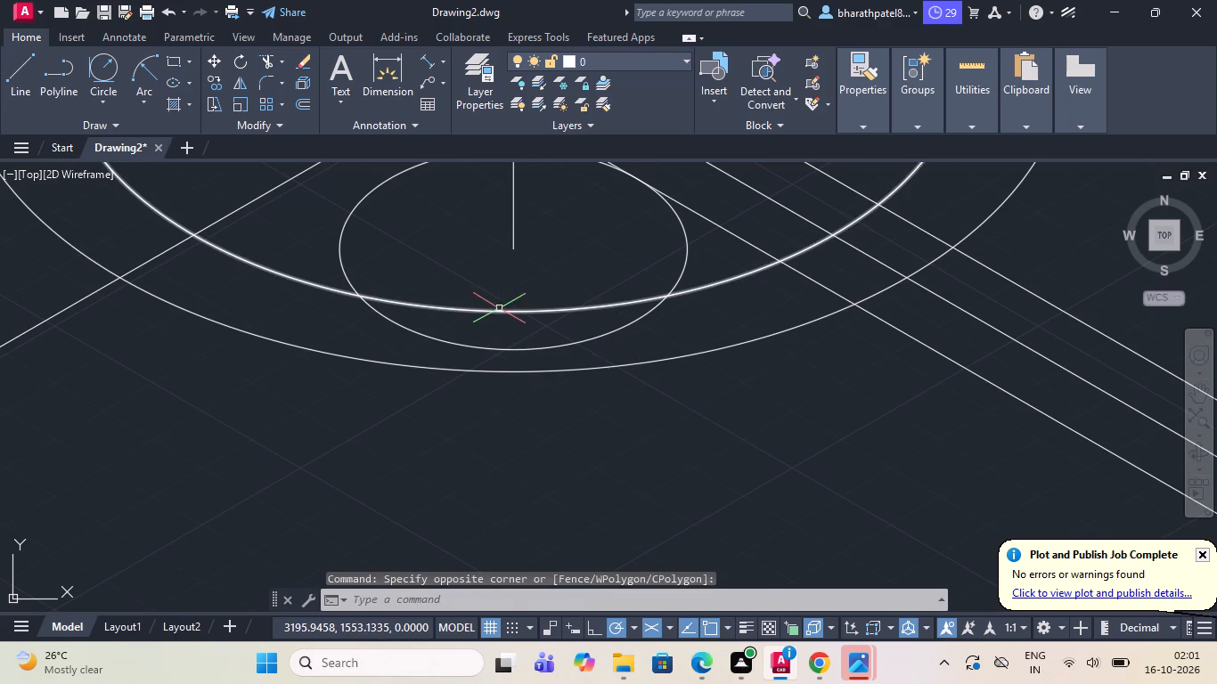
pyautogui.click(499, 312)
pyautogui.scroll(-3, 498, 325)
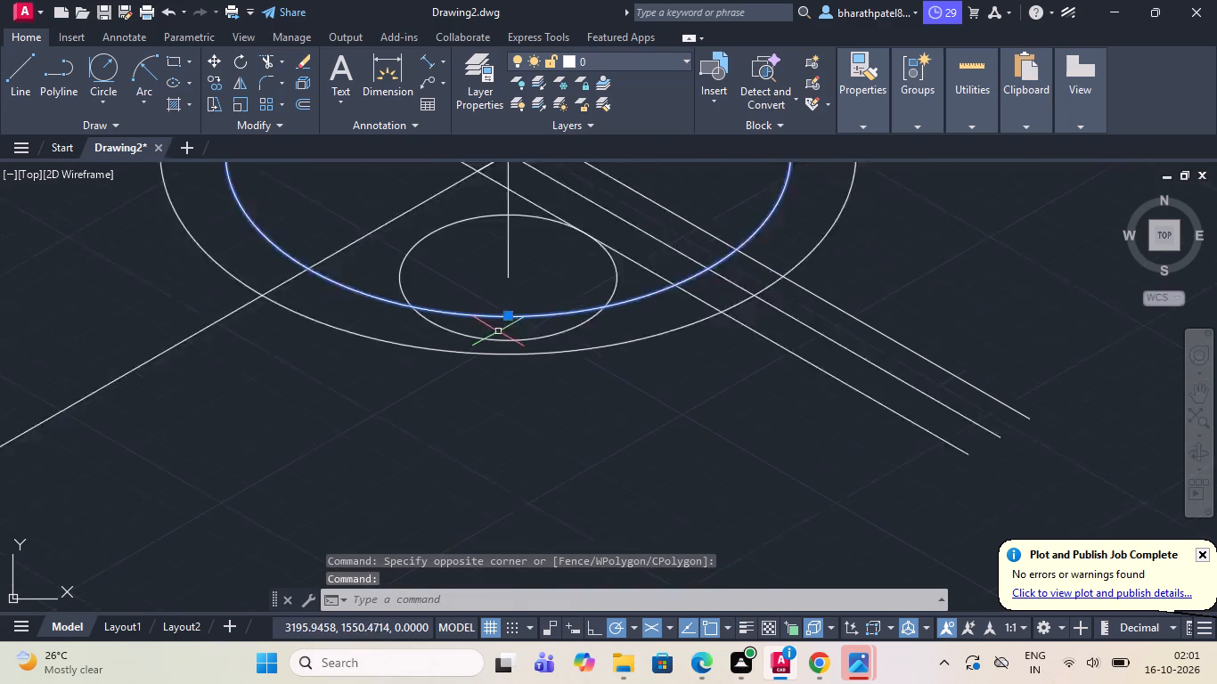
pyautogui.scroll(-1, 498, 341)
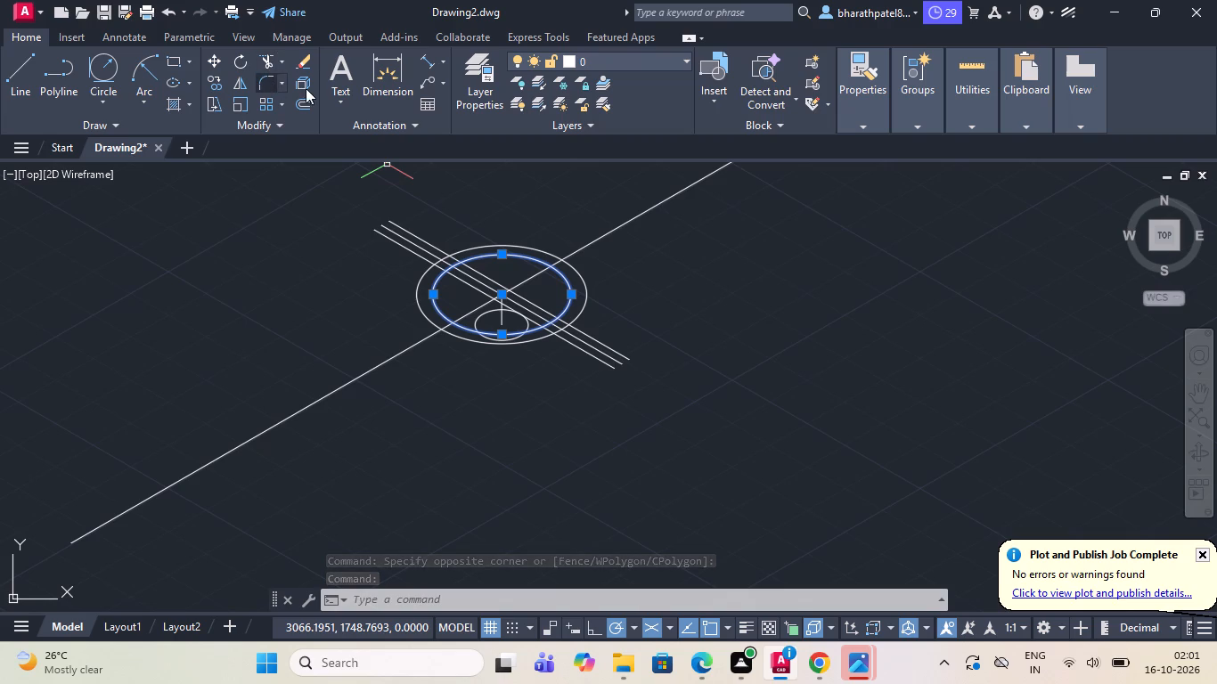
pyautogui.click(217, 76)
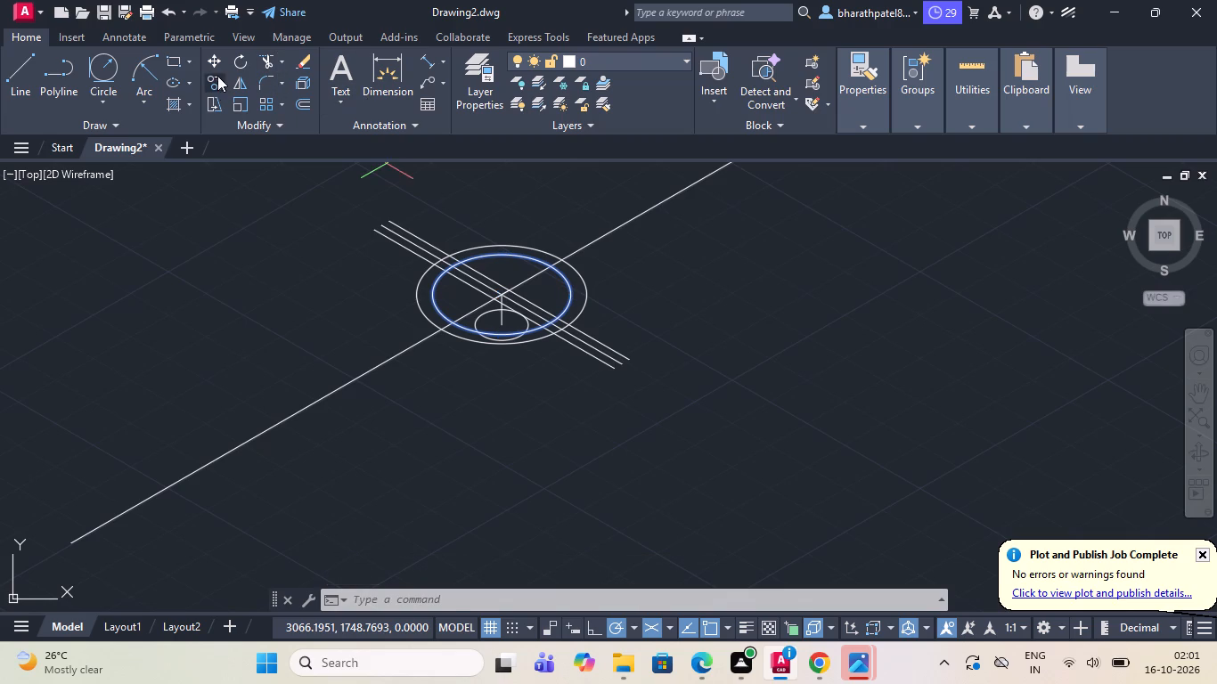
pyautogui.scroll(3, 513, 303)
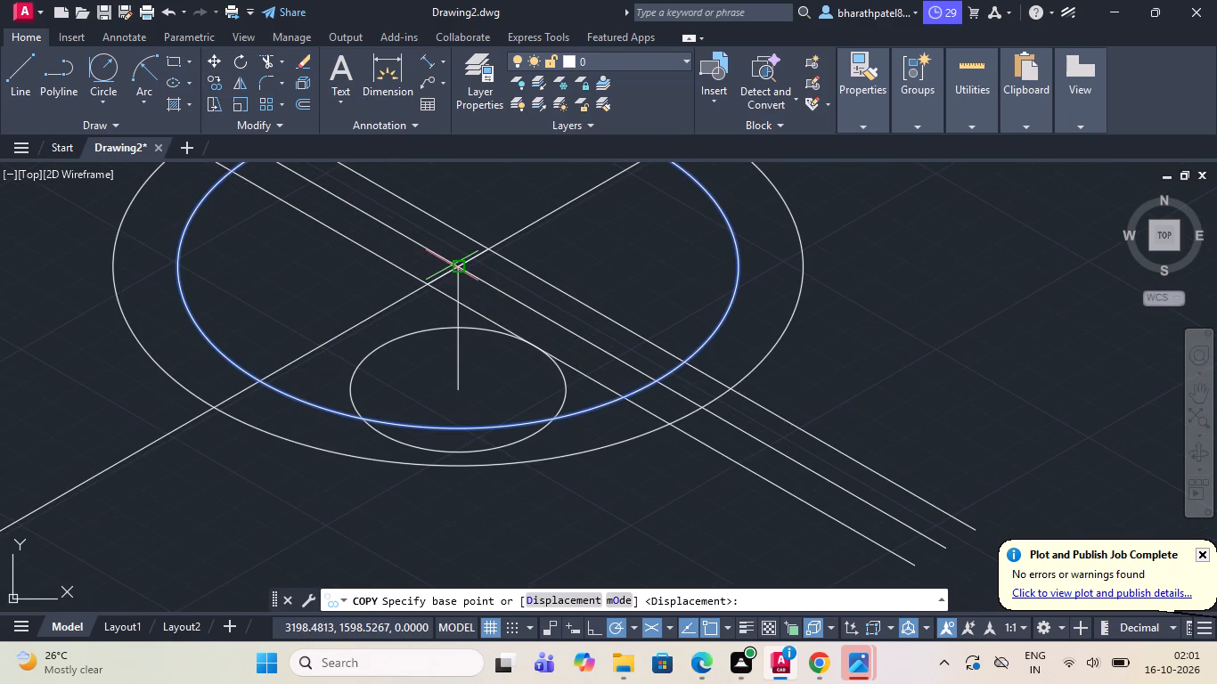
pyautogui.click(461, 264)
pyautogui.scroll(4, 448, 377)
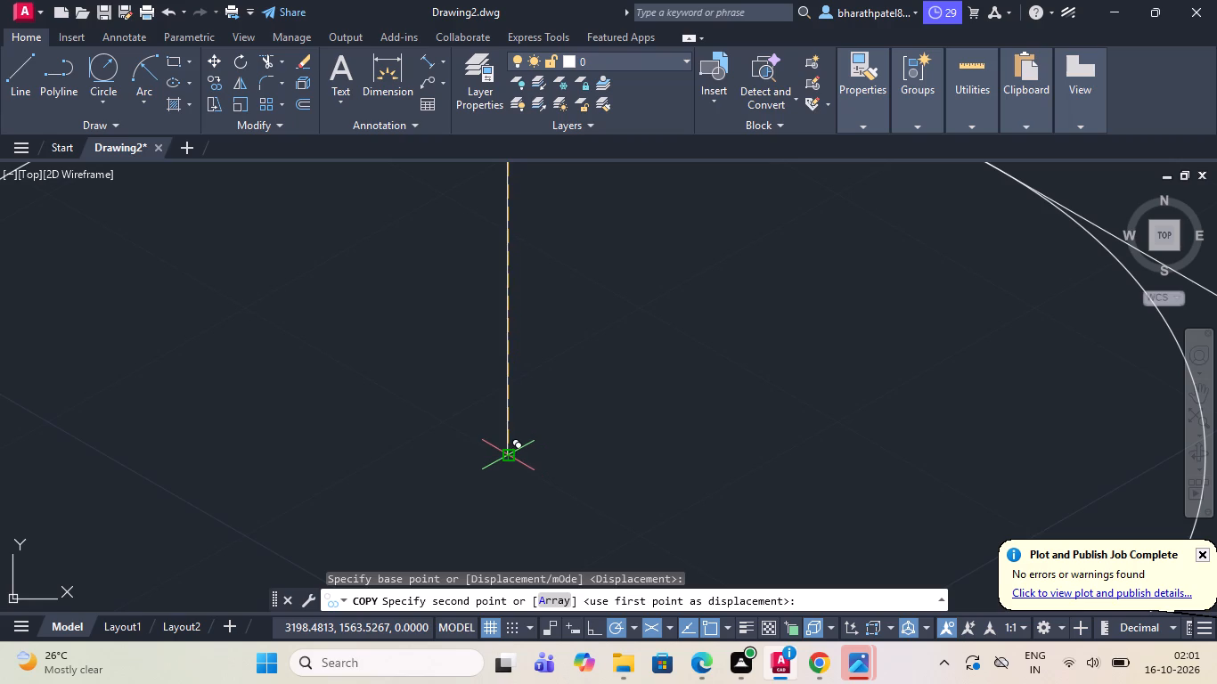
pyautogui.click(507, 457)
pyautogui.scroll(-5, 507, 457)
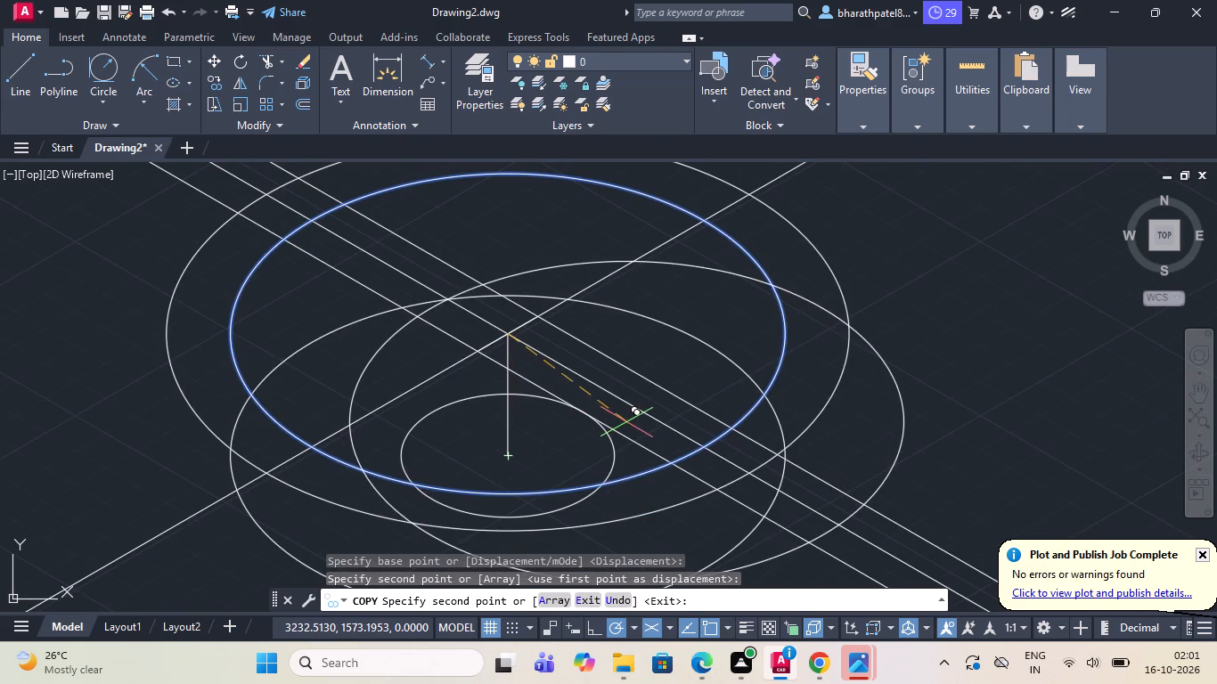
pyautogui.press('Escape')
pyautogui.scroll(-3, 578, 301)
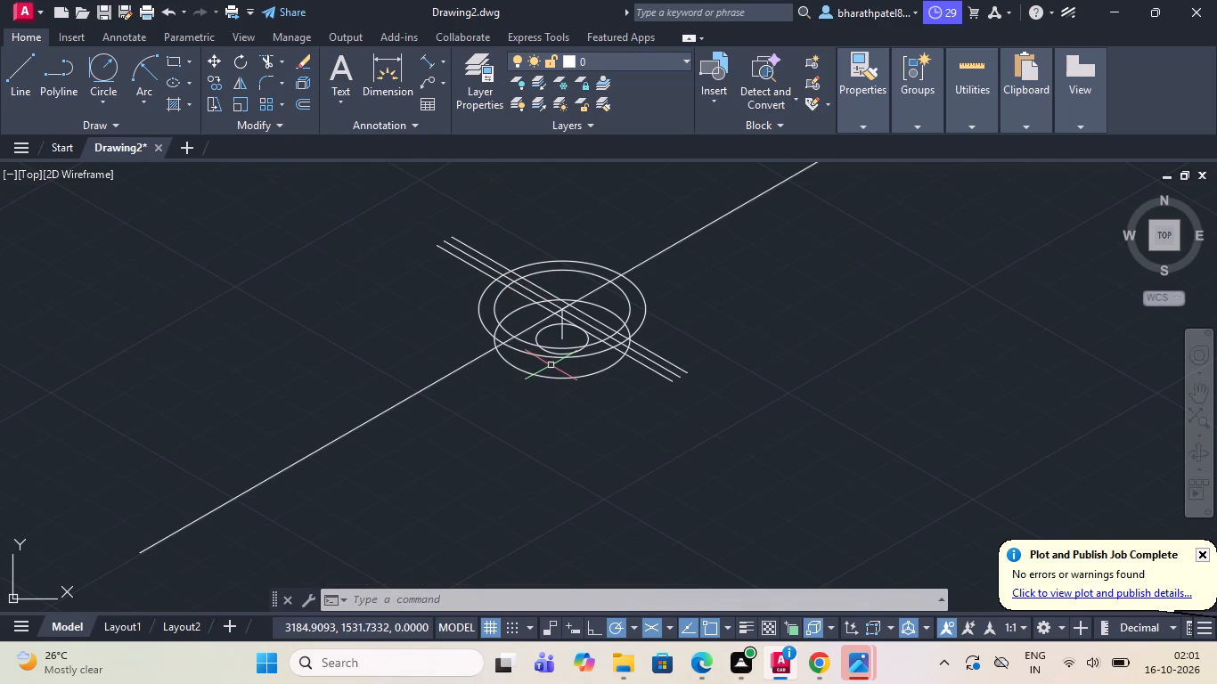
# Copy the 160-diameter isocircle from its centre down to the lower end of the 35-unit vertical line.
pyautogui.scroll(1, 519, 357)
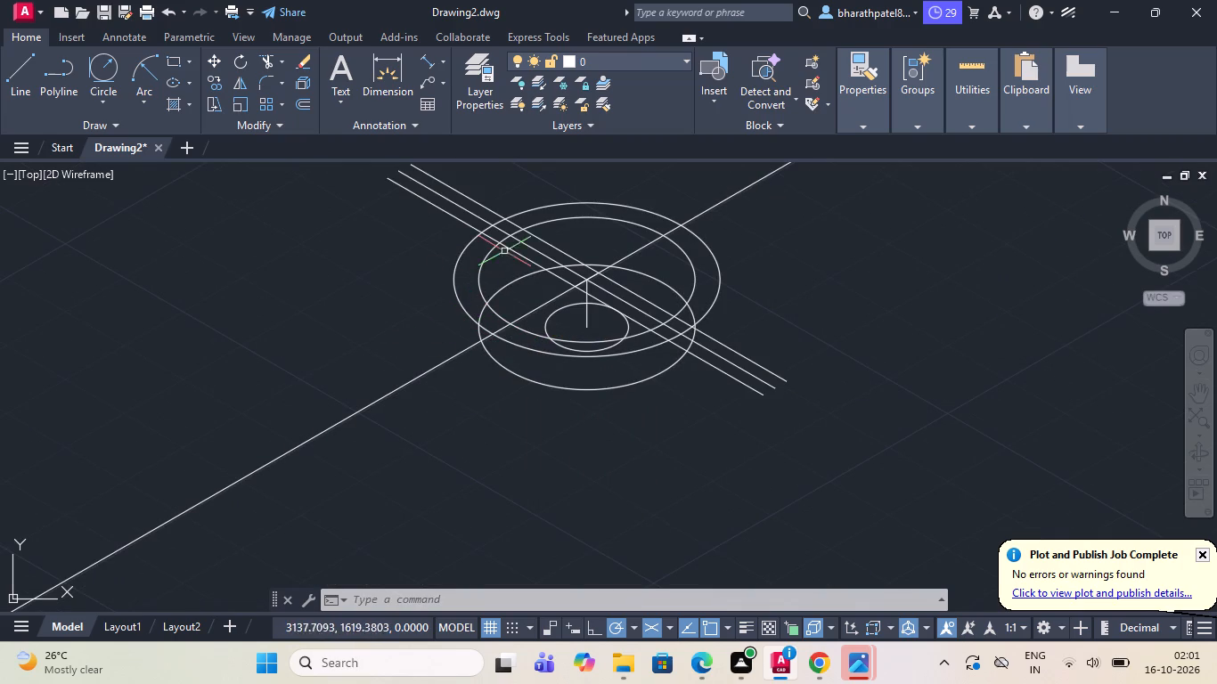
pyautogui.click(211, 80)
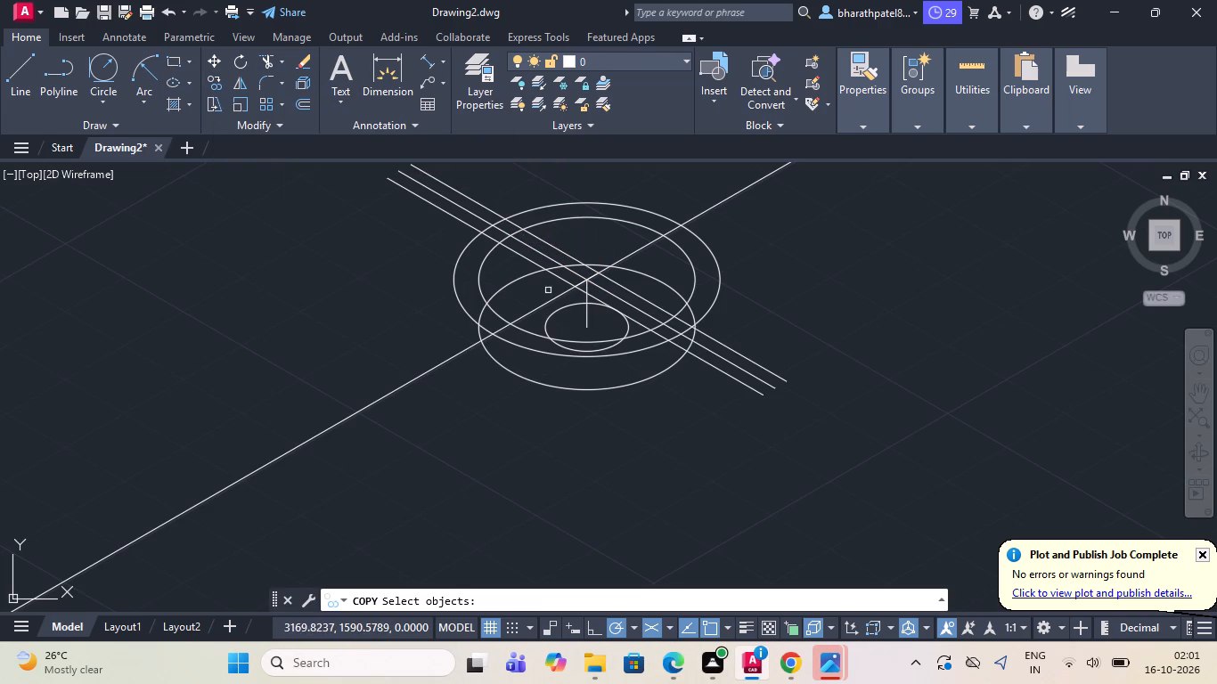
pyautogui.click(535, 348)
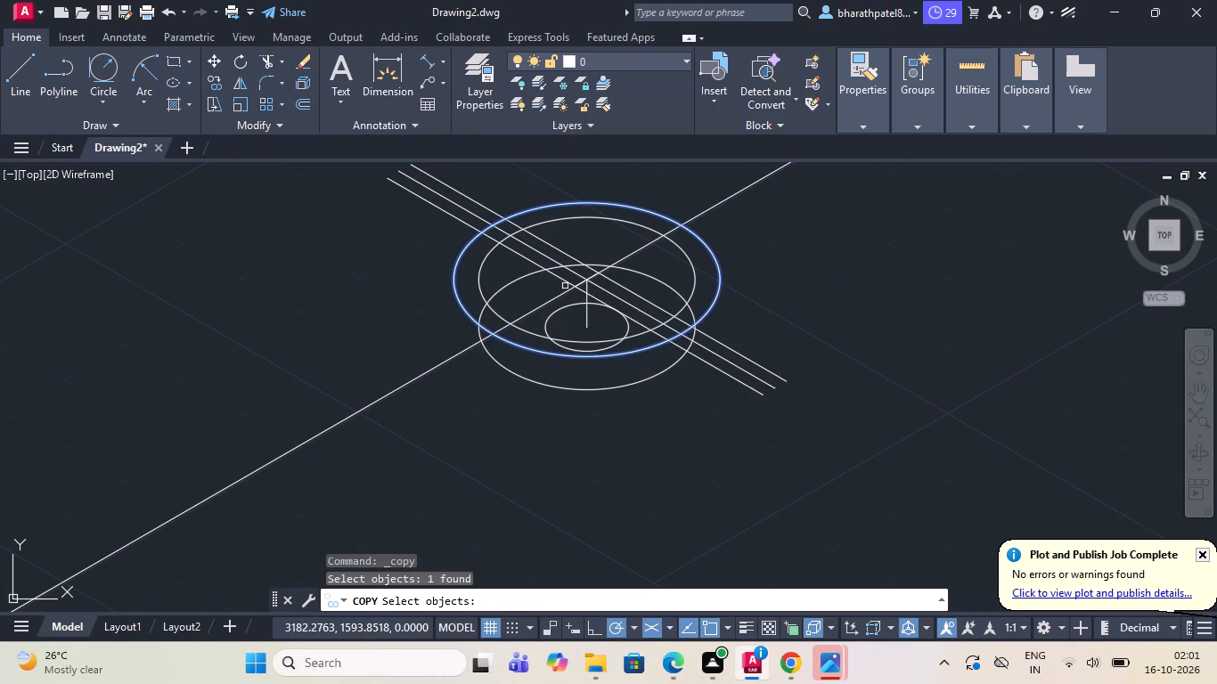
pyautogui.press('Return')
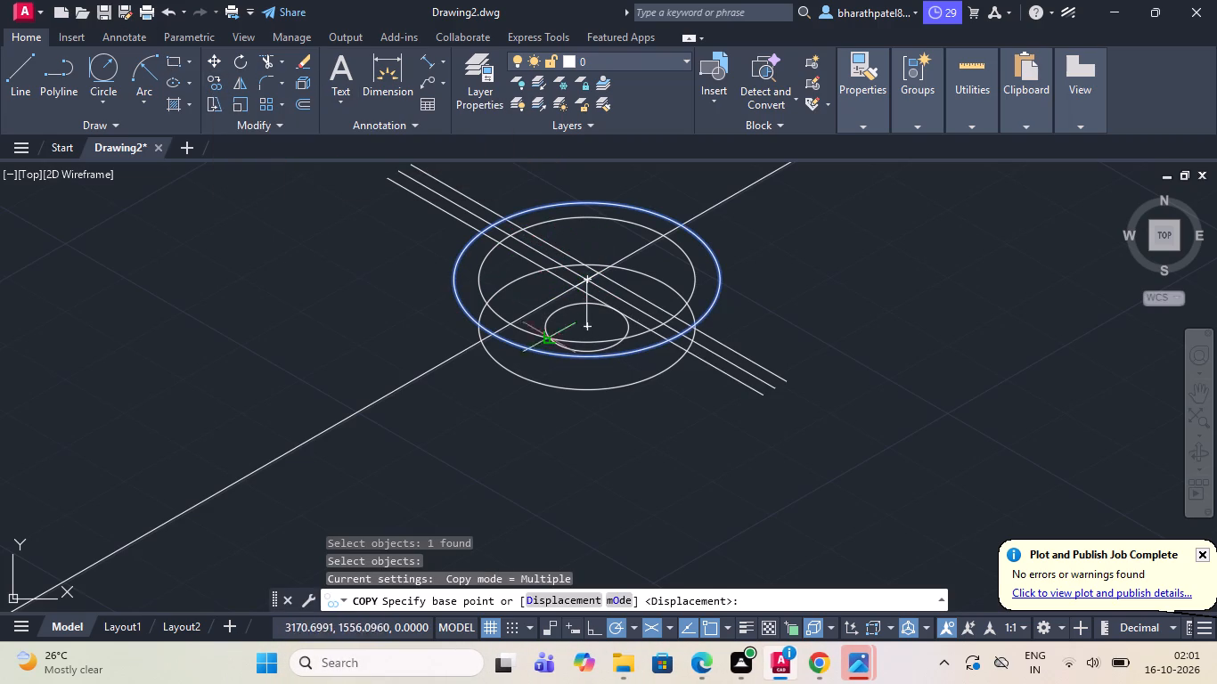
pyautogui.scroll(3, 561, 305)
pyautogui.scroll(-2, 561, 305)
pyautogui.scroll(2, 598, 267)
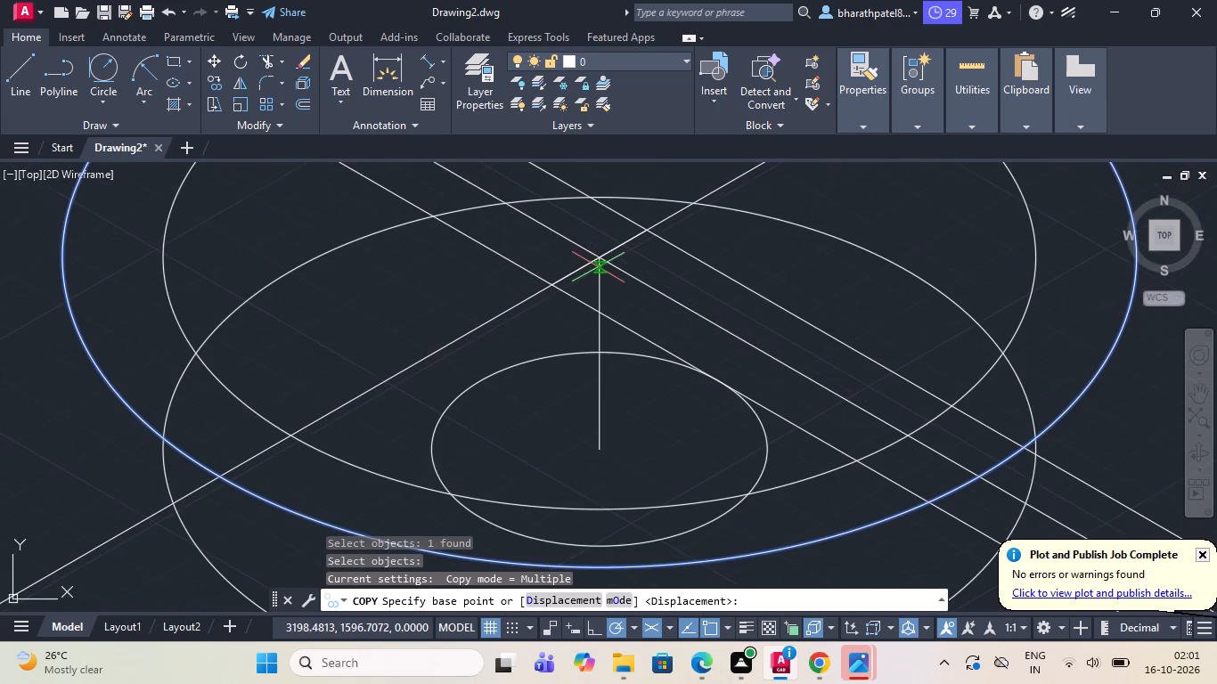
pyautogui.click(598, 256)
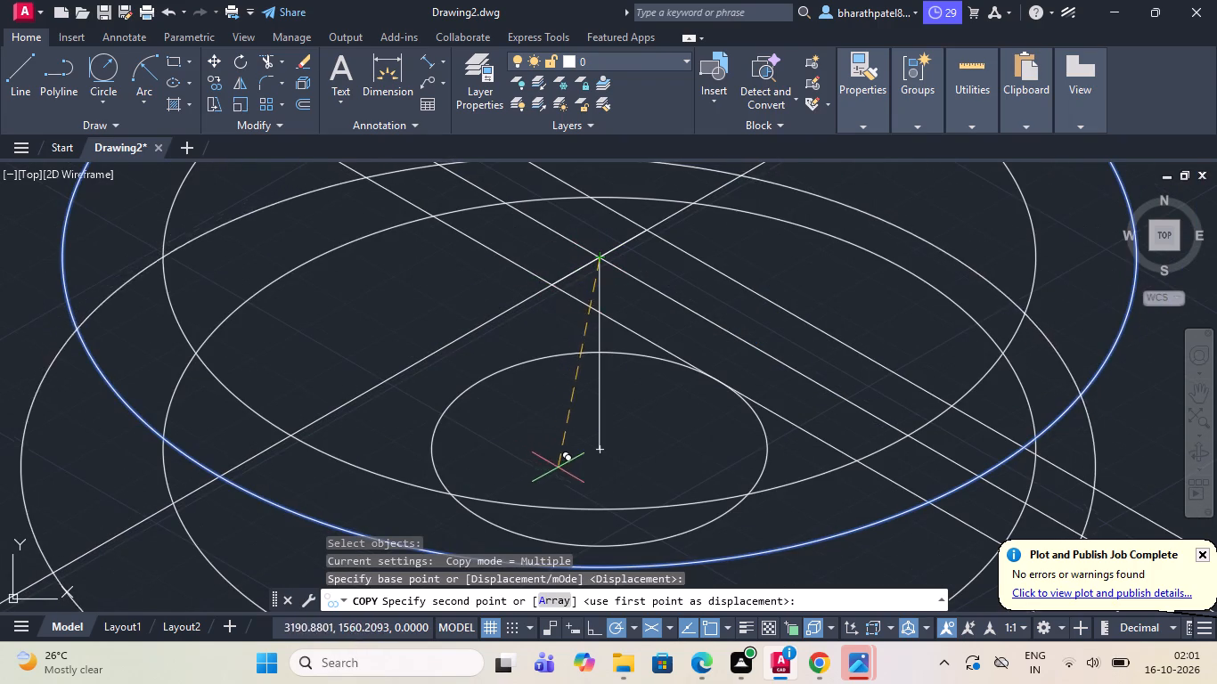
pyautogui.click(598, 452)
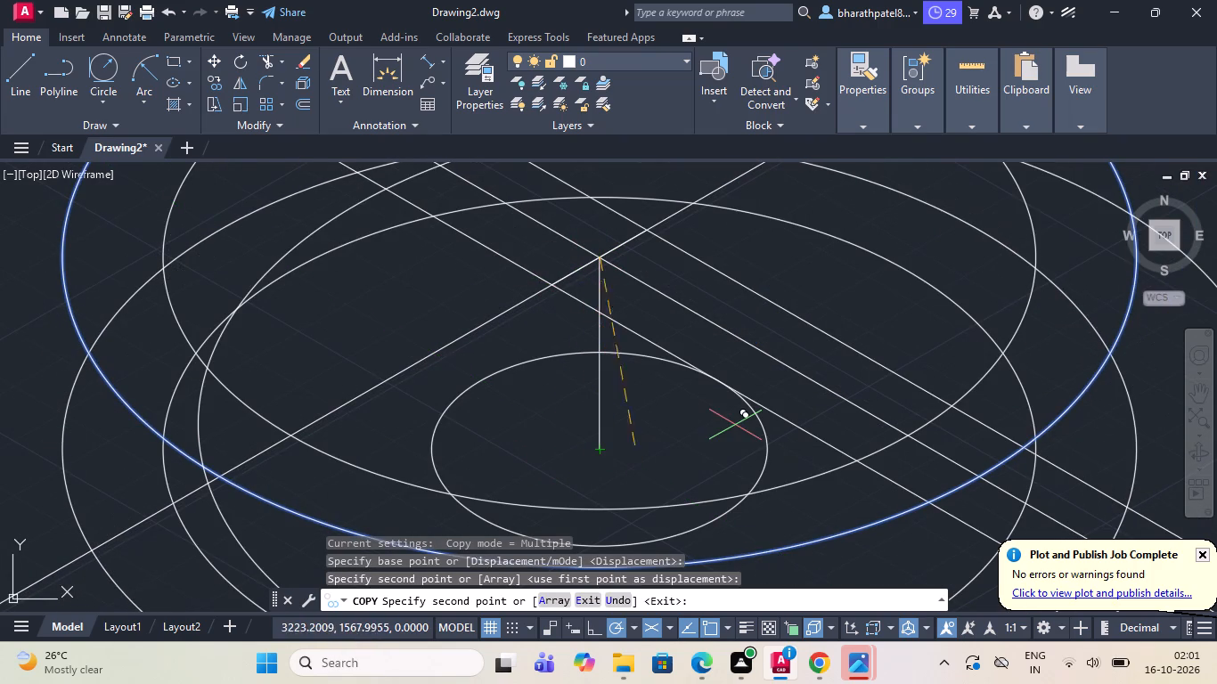
pyautogui.press('Escape')
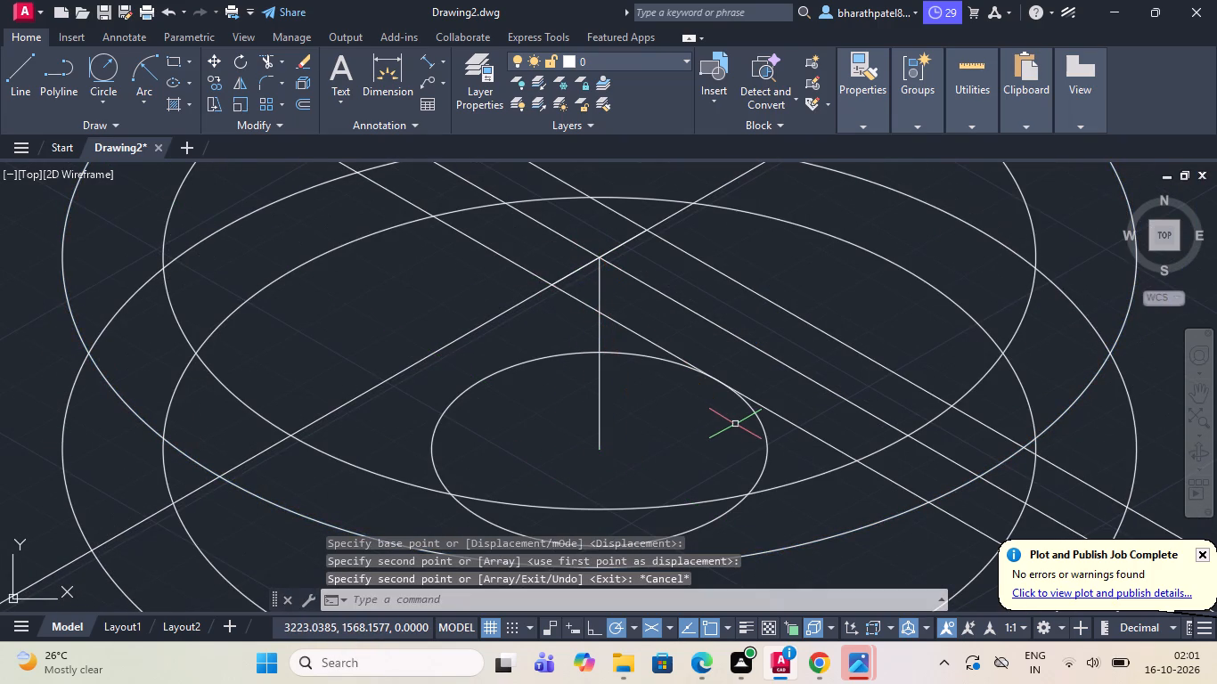
# Trim the left and front portions of the lower 130-diameter isocircle that lie outside the upper 130-diameter isocircle.
pyautogui.scroll(-4, 809, 578)
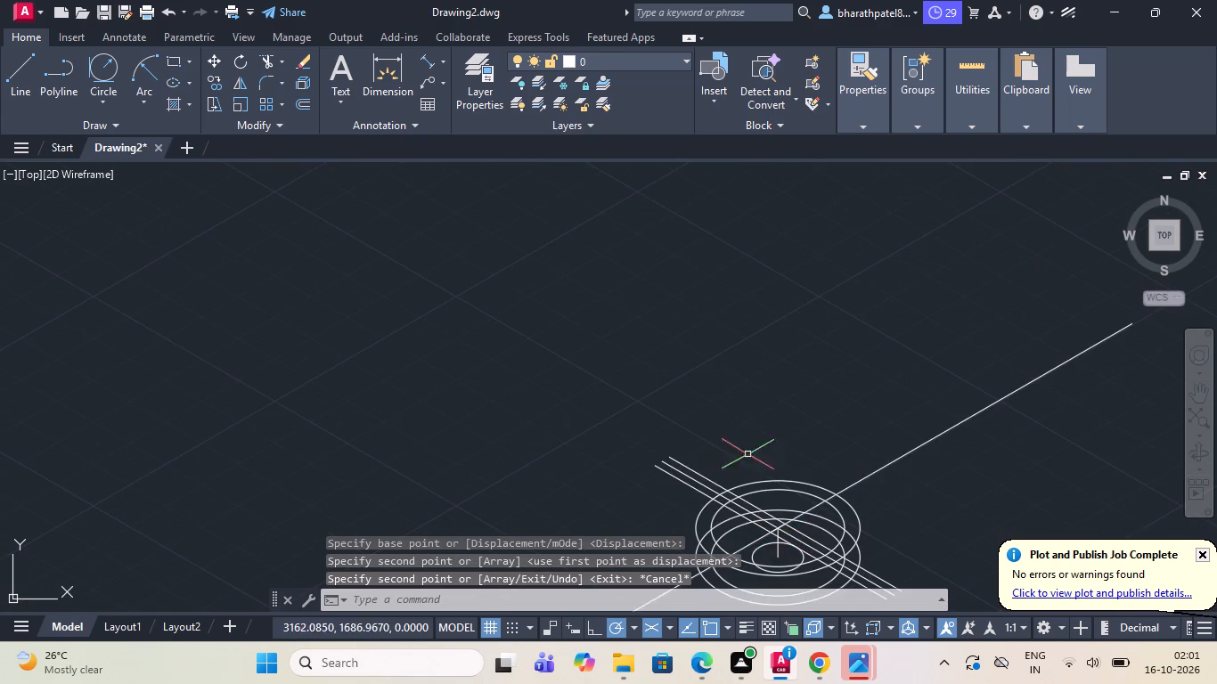
pyautogui.scroll(-1, 724, 411)
pyautogui.scroll(3, 776, 523)
pyautogui.scroll(-1, 632, 319)
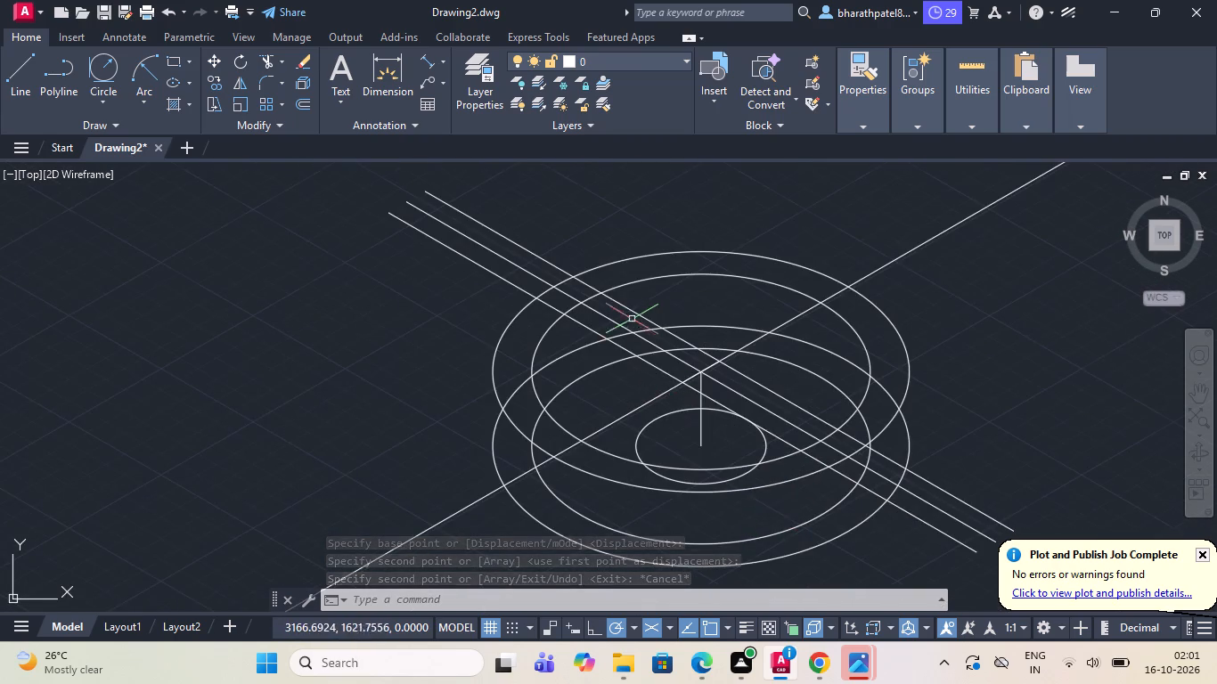
pyautogui.scroll(-1, 632, 311)
pyautogui.scroll(2, 684, 381)
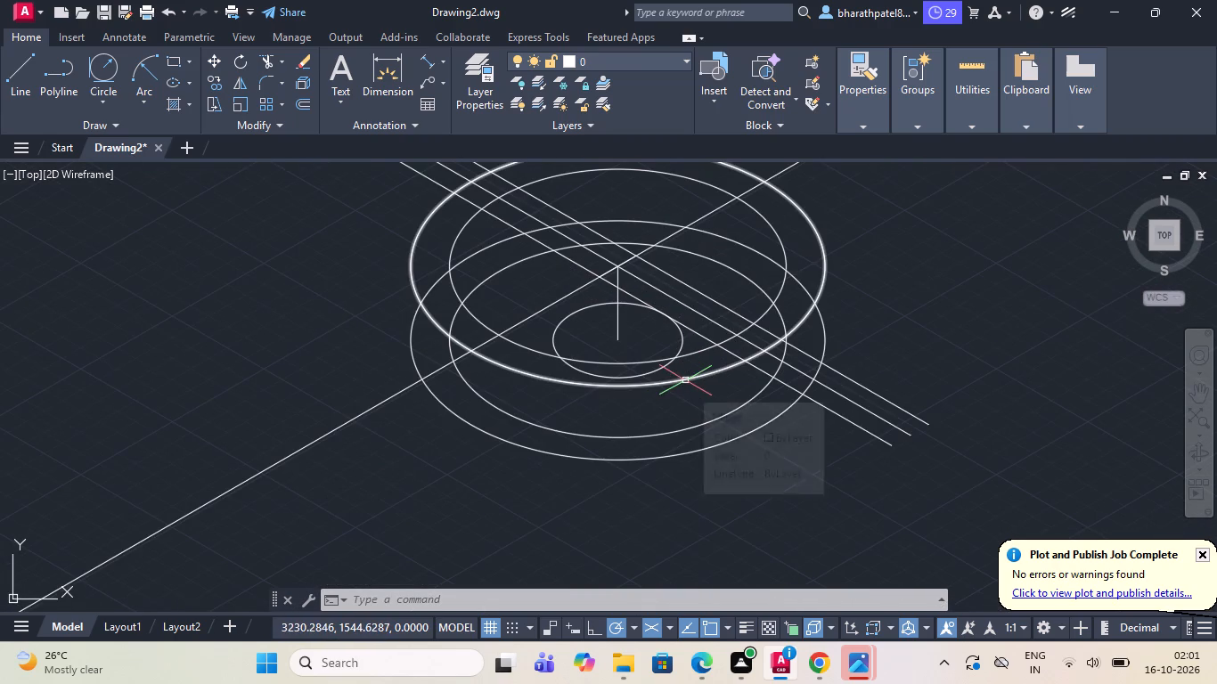
pyautogui.scroll(-1, 685, 380)
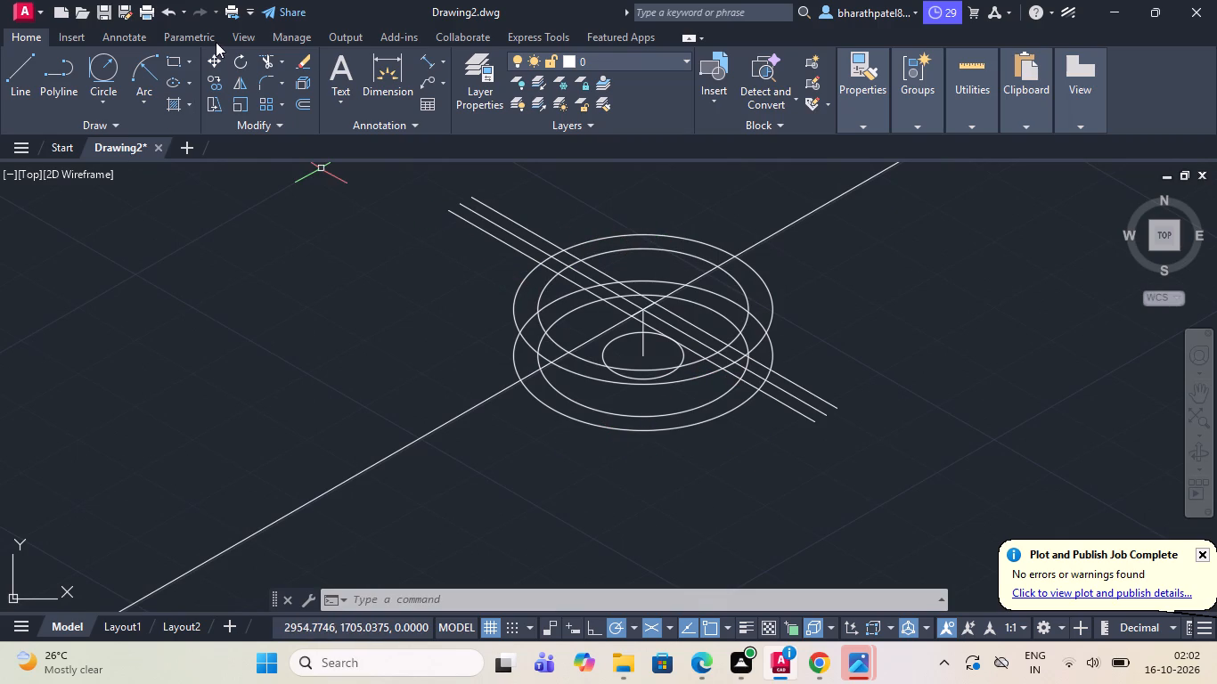
pyautogui.click(268, 60)
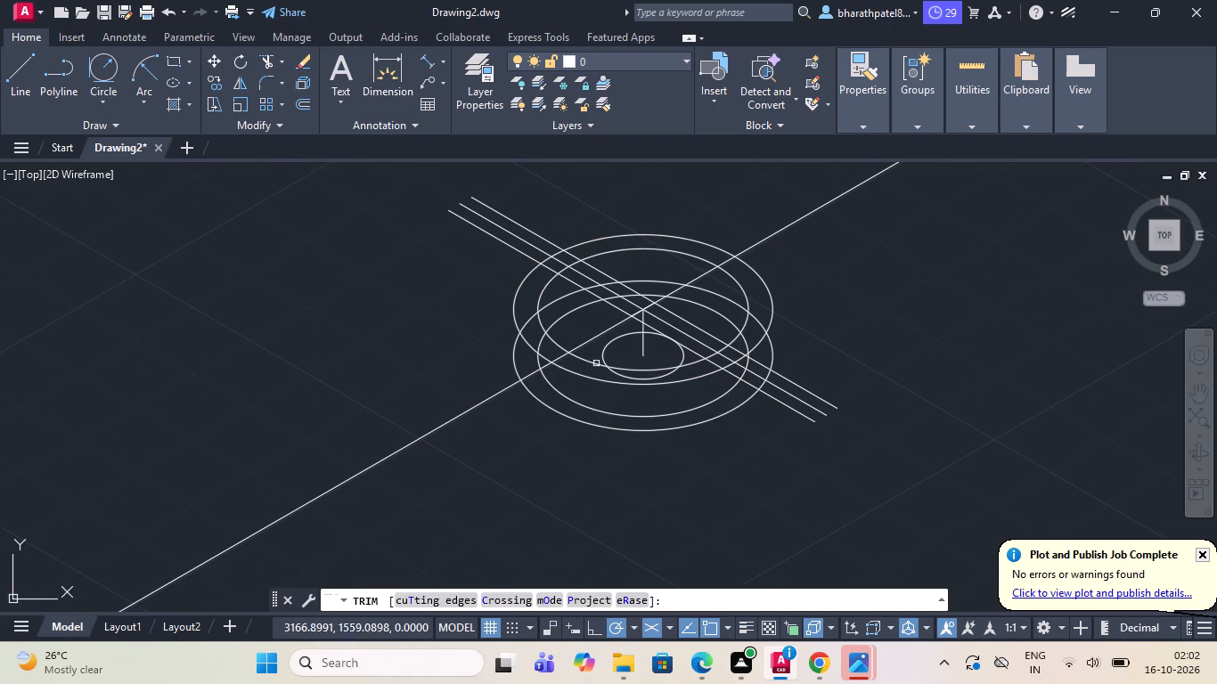
pyautogui.scroll(3, 543, 357)
pyautogui.moveTo(512, 272); pyautogui.dragTo(522, 283)
pyautogui.click(550, 303)
pyautogui.click(509, 352)
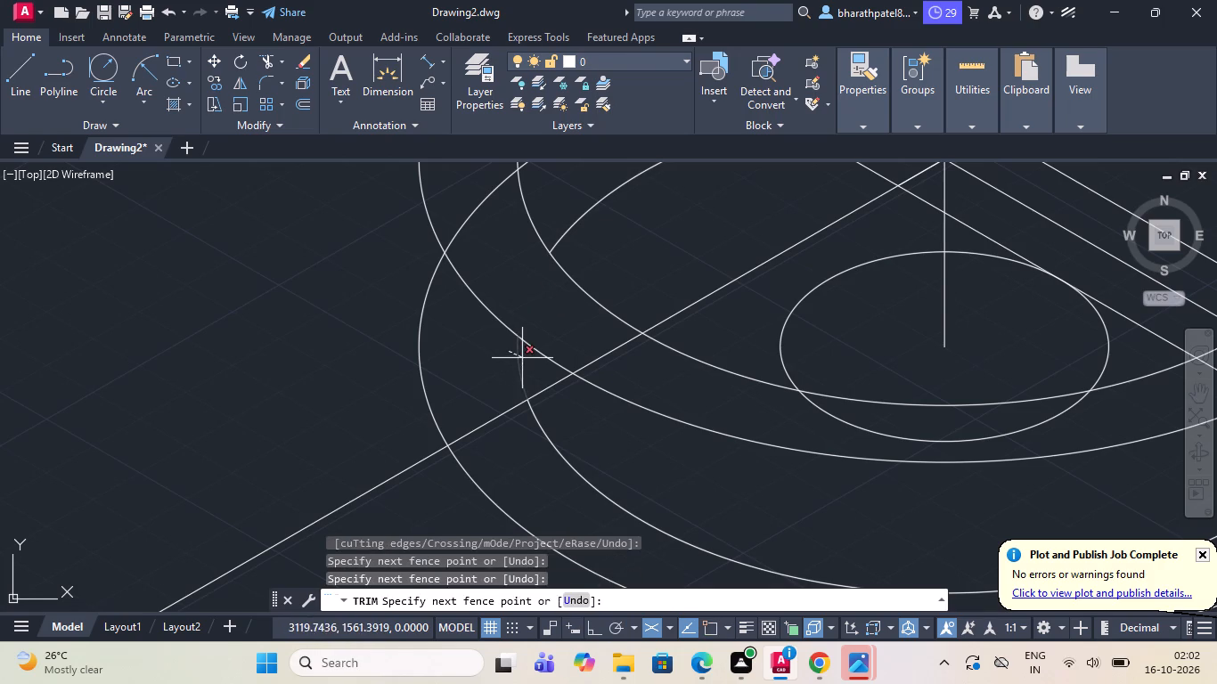
pyautogui.click(523, 358)
pyautogui.click(536, 427)
pyautogui.click(548, 424)
pyautogui.scroll(-3, 548, 424)
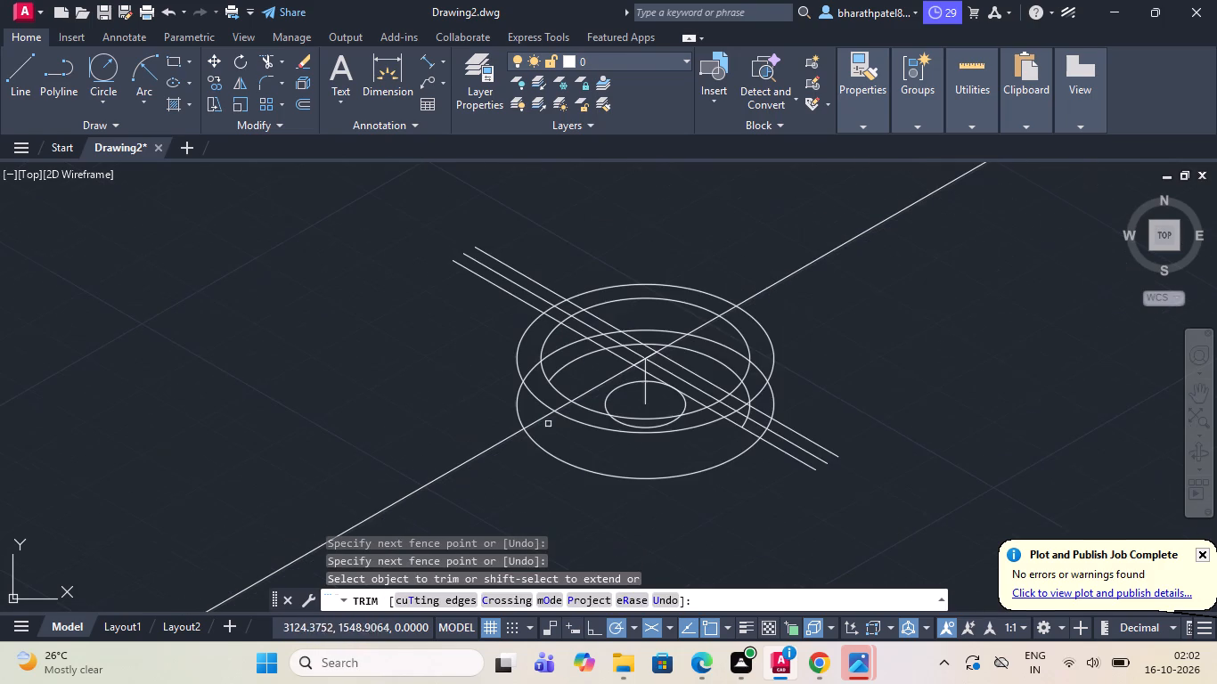
# Trim the leftover right portion of the lower 130-diameter isocircle and the front of the 50-diameter isocircle outside the upper 130-diameter isocircle.
pyautogui.scroll(4, 742, 412)
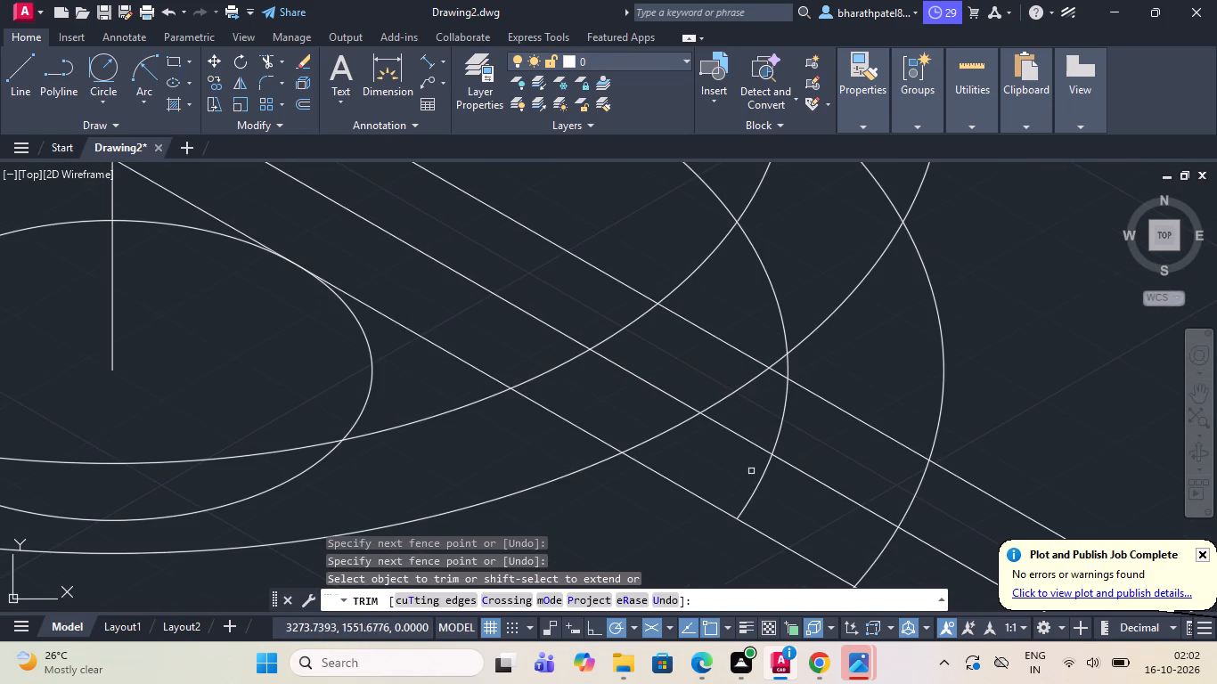
pyautogui.click(761, 486)
pyautogui.click(785, 412)
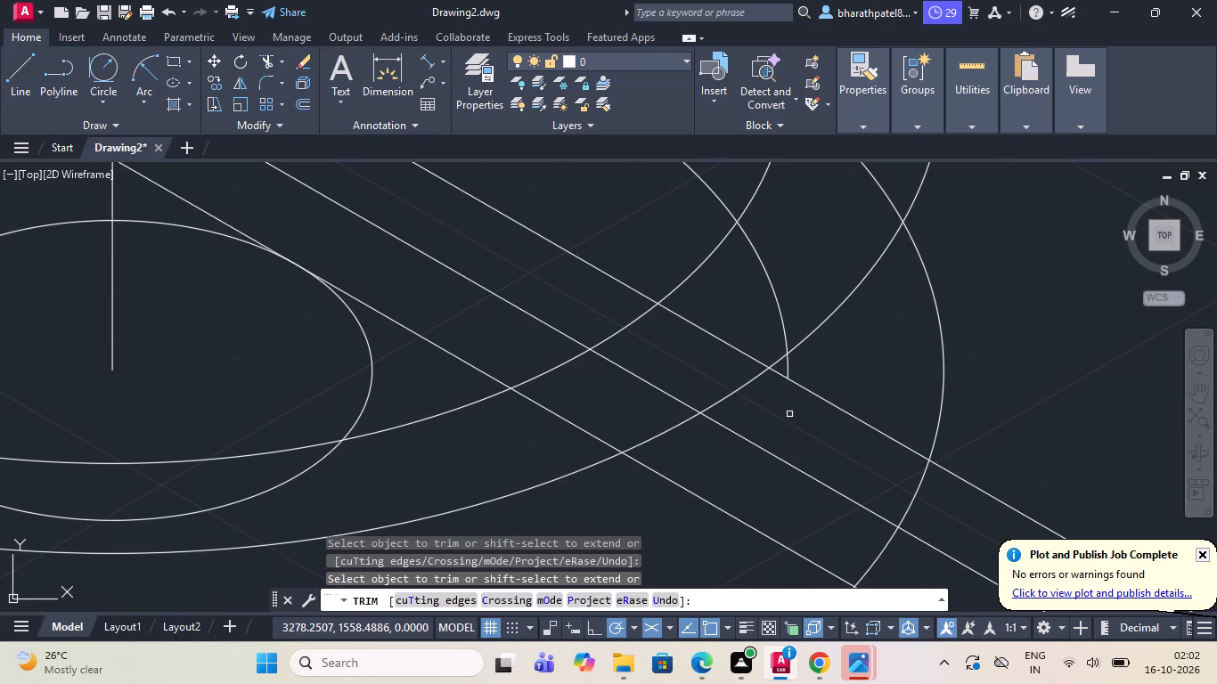
pyautogui.click(786, 364)
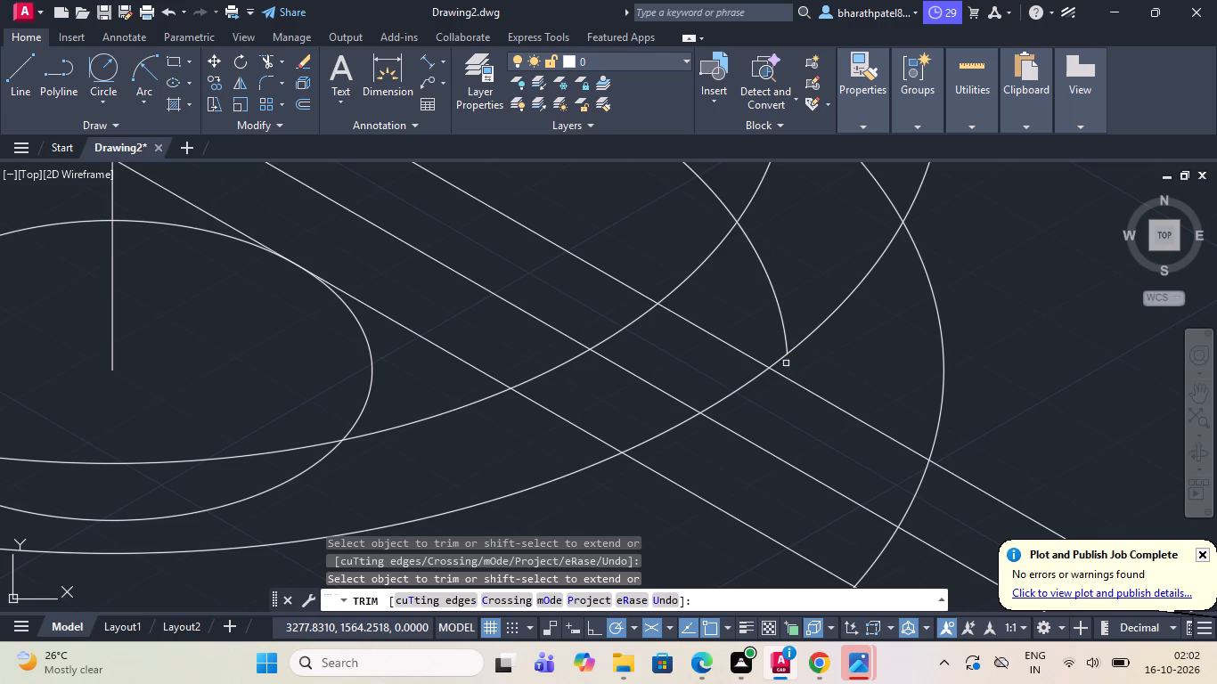
pyautogui.click(785, 338)
pyautogui.scroll(-3, 786, 338)
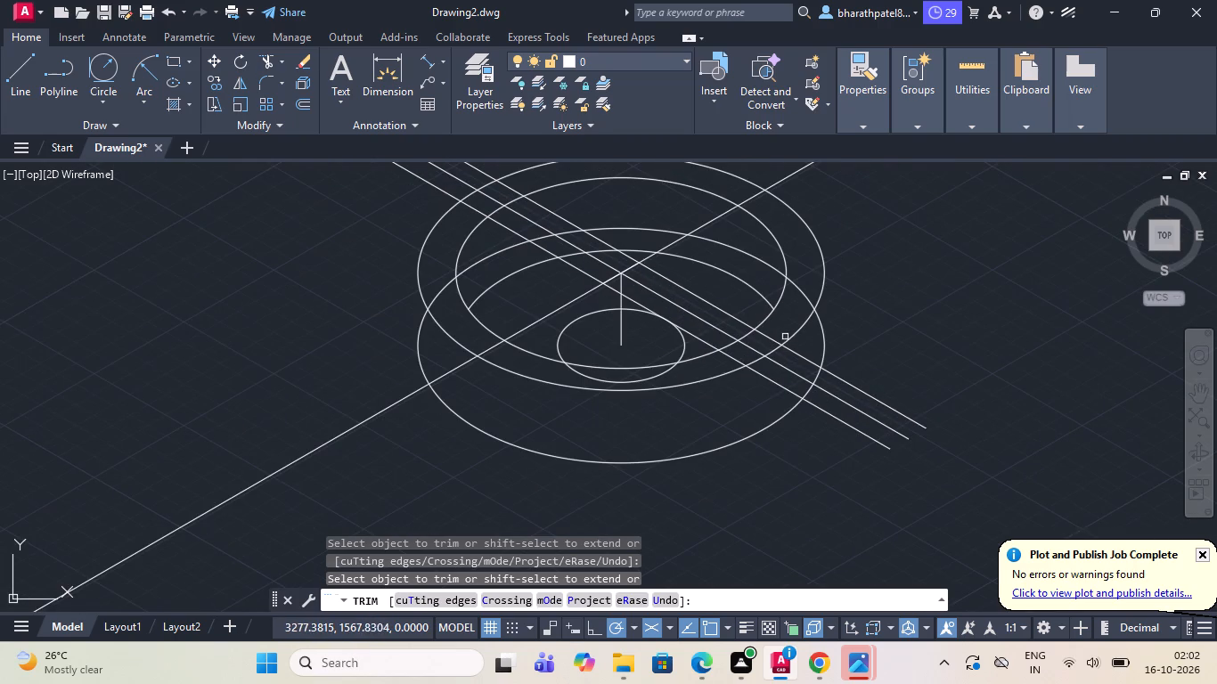
pyautogui.click(663, 373)
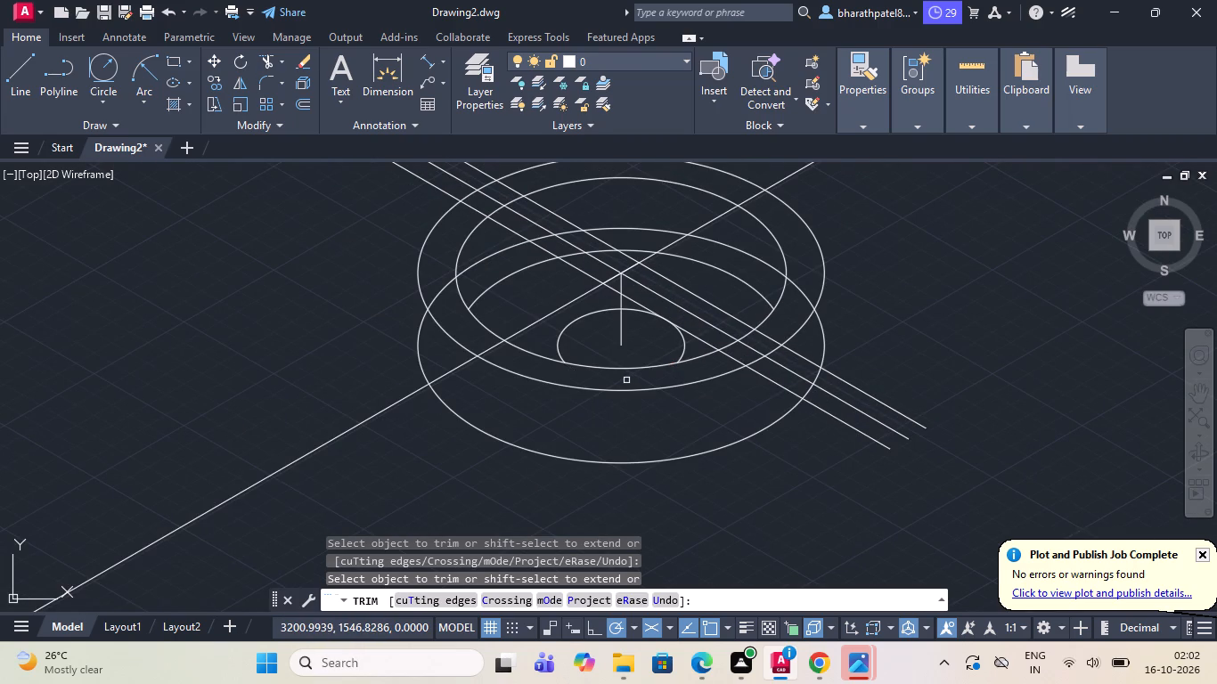
# Trim away the rear arc of the lower 160-diameter isocircle lying inside the upper 160-diameter isocircle.
pyautogui.click(440, 294)
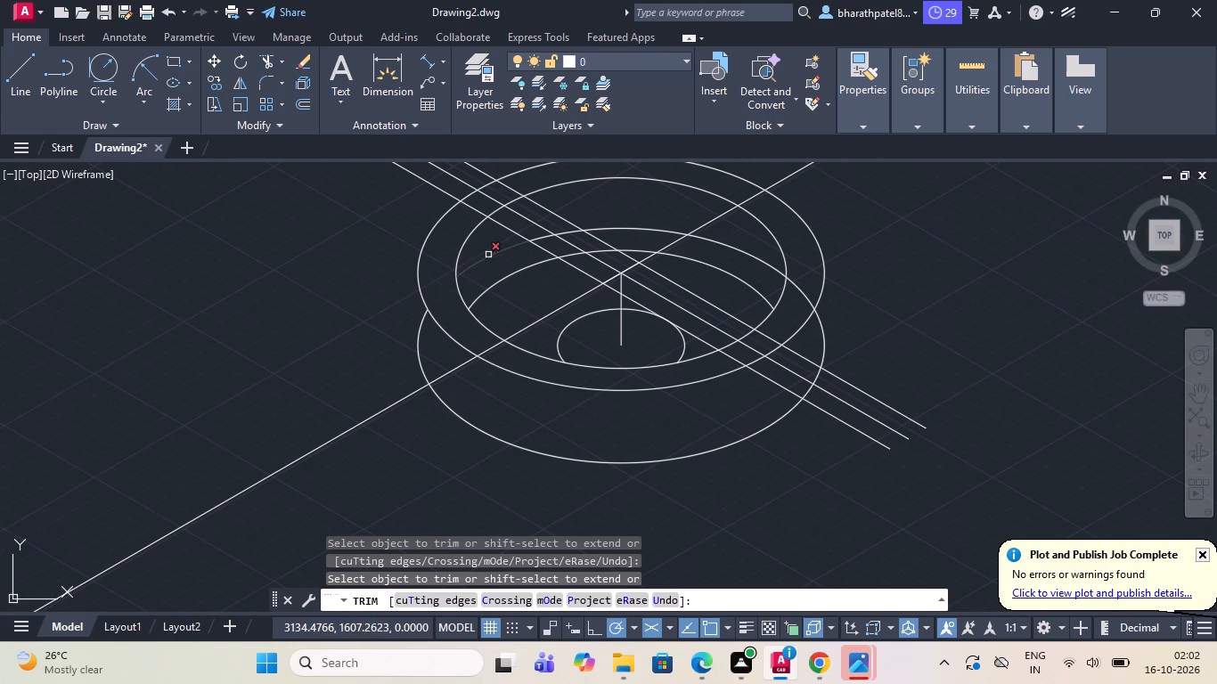
pyautogui.click(489, 254)
pyautogui.scroll(4, 575, 220)
pyautogui.click(339, 297)
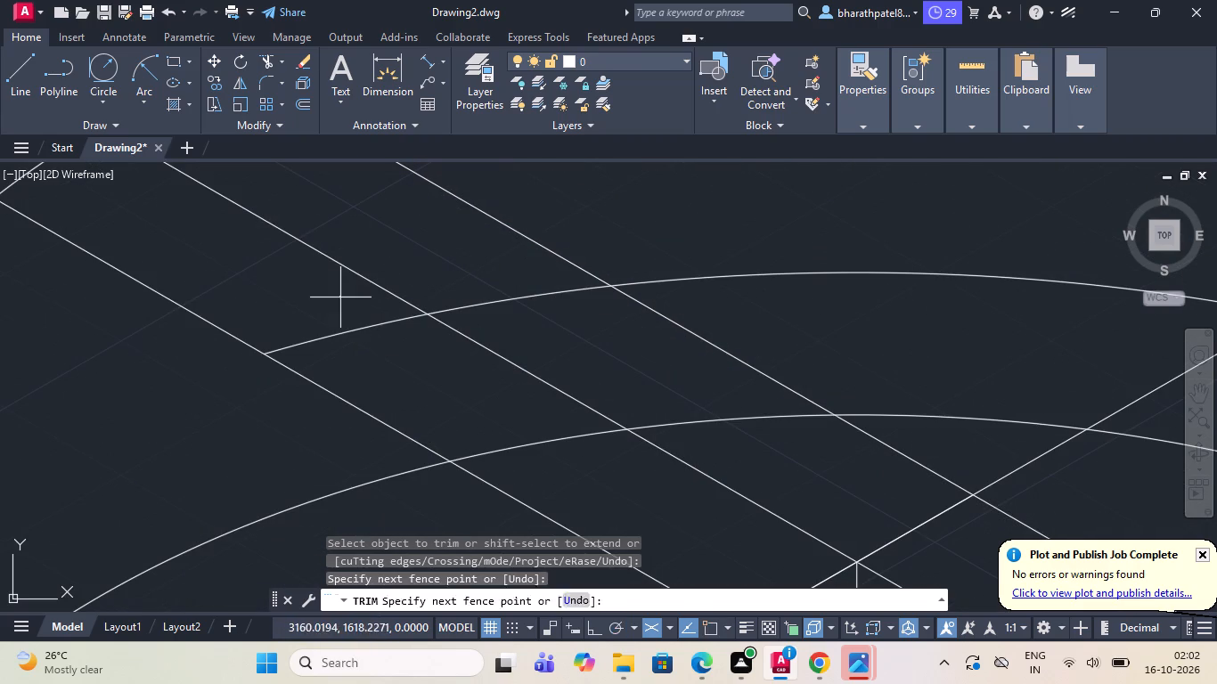
pyautogui.click(387, 350)
pyautogui.moveTo(452, 254); pyautogui.dragTo(461, 263)
pyautogui.click(539, 329)
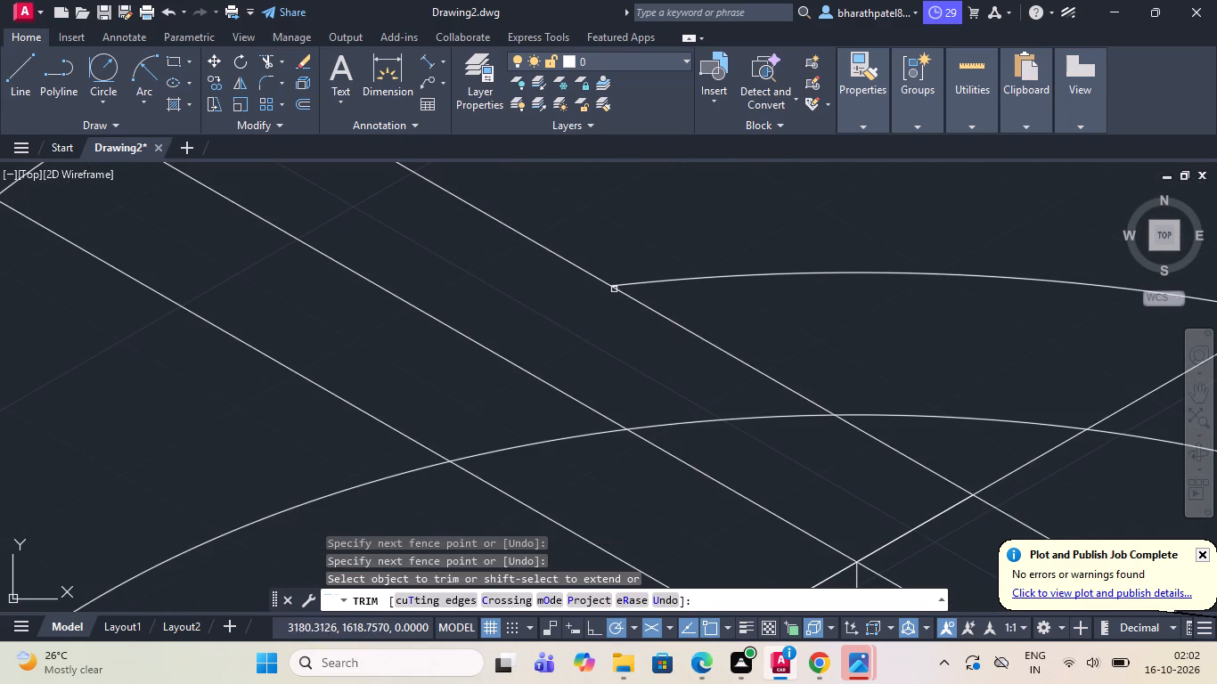
pyautogui.click(639, 247)
pyautogui.click(730, 313)
pyautogui.scroll(-4, 730, 302)
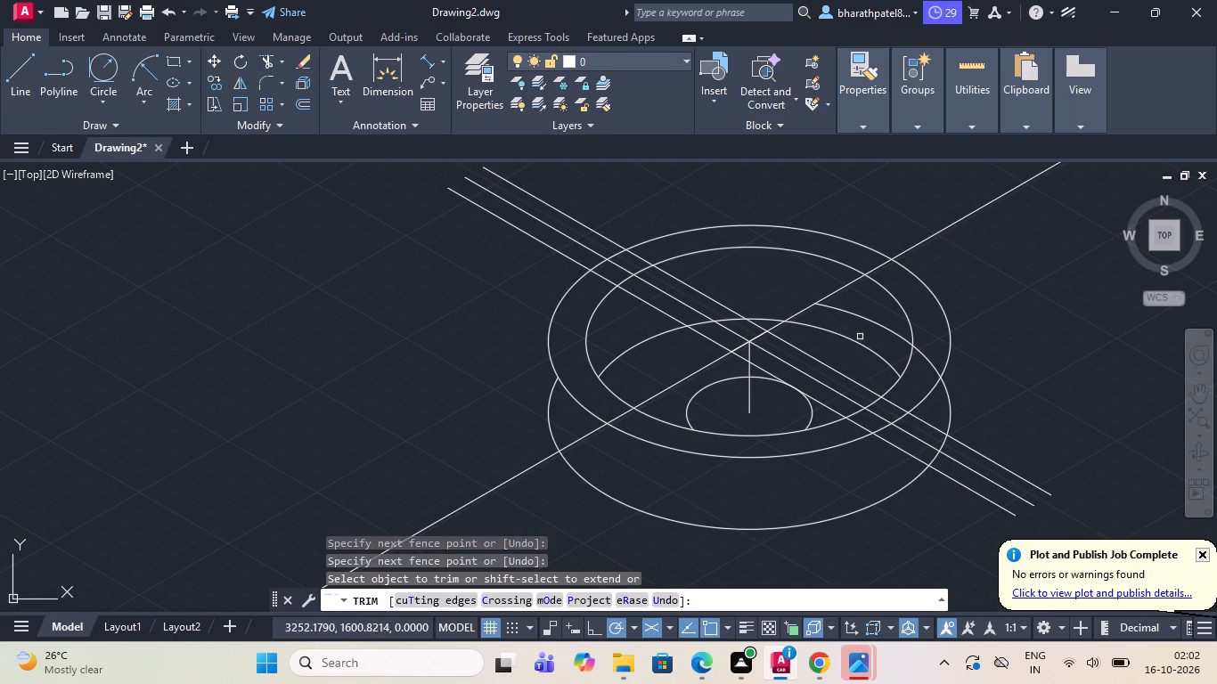
pyautogui.click(880, 311)
pyautogui.click(870, 330)
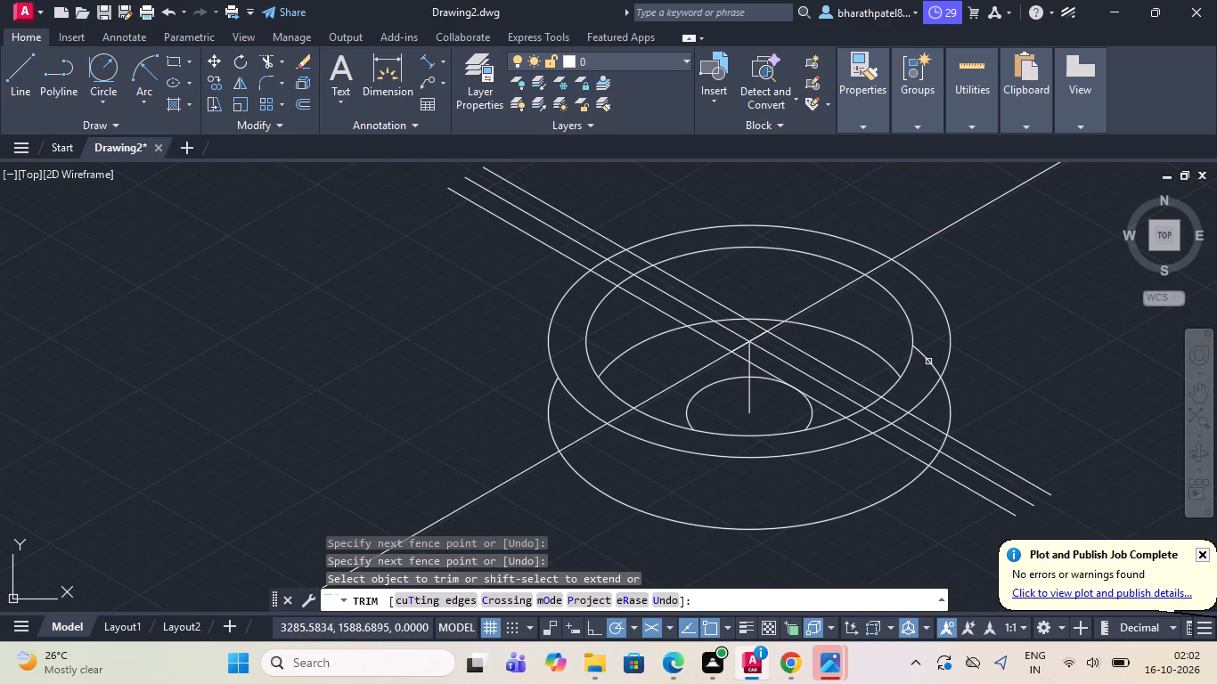
pyautogui.click(929, 360)
# Trim the three parallel lines between the rear edge of the upper 130-diameter isocircle and the long crossing axis line.
pyautogui.scroll(-1, 797, 322)
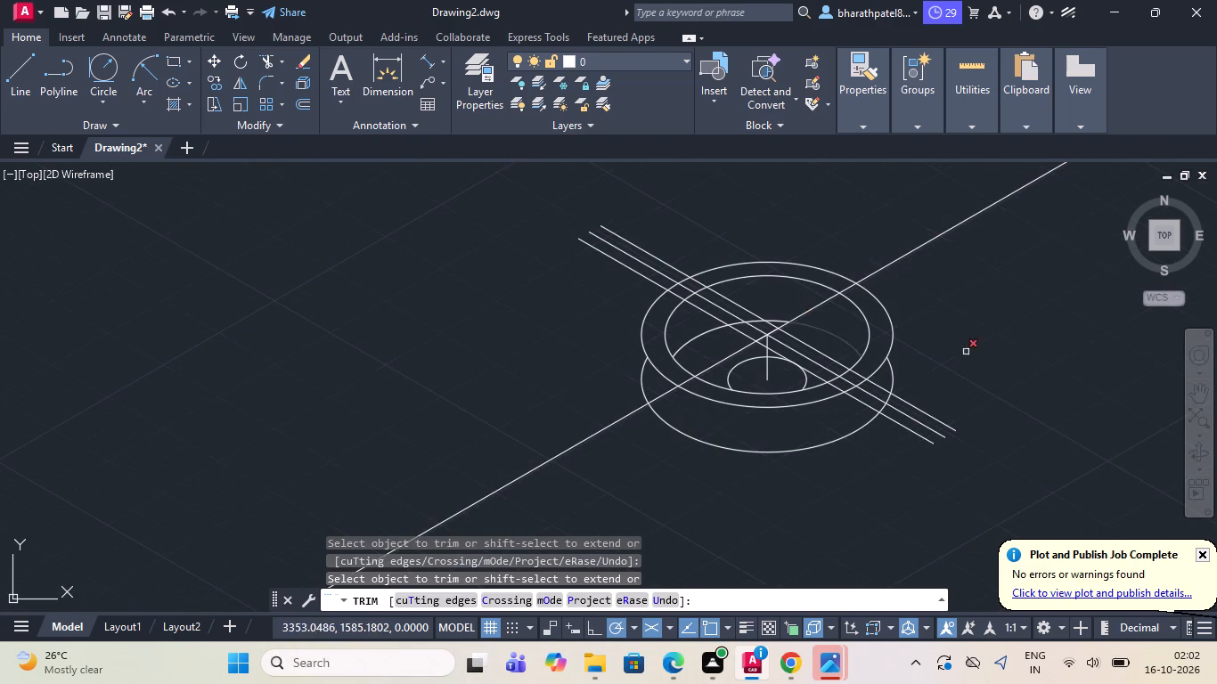
pyautogui.scroll(-1, 995, 356)
pyautogui.scroll(3, 957, 378)
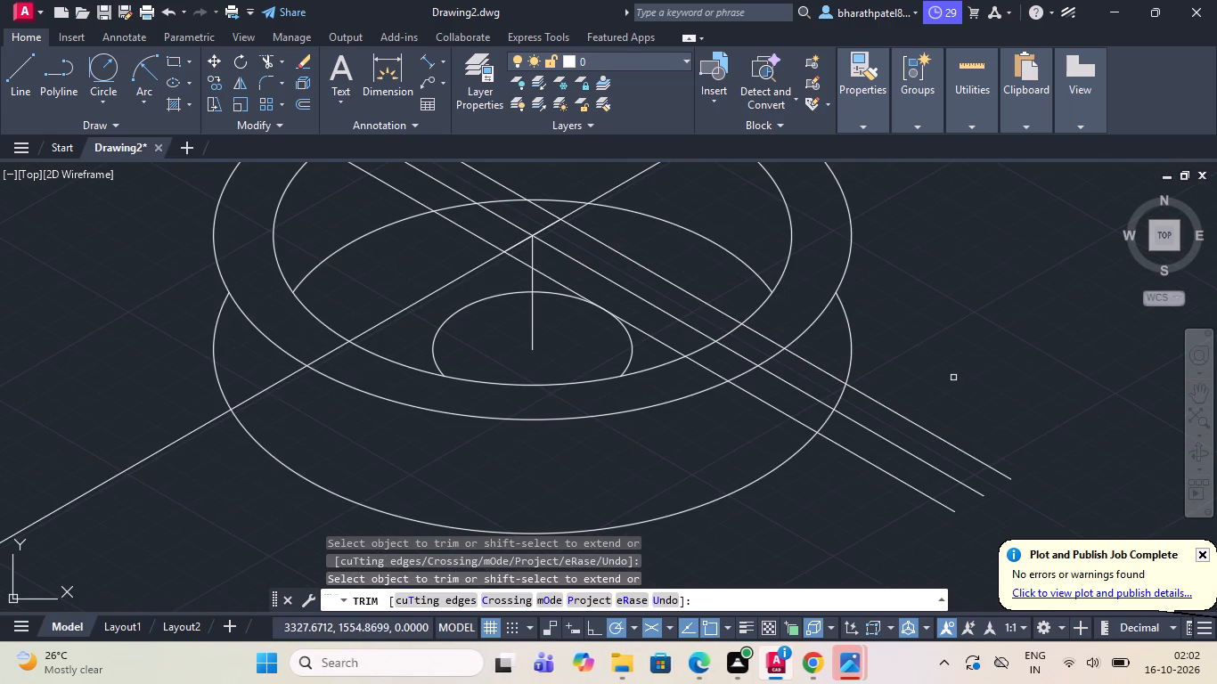
pyautogui.scroll(-1, 953, 378)
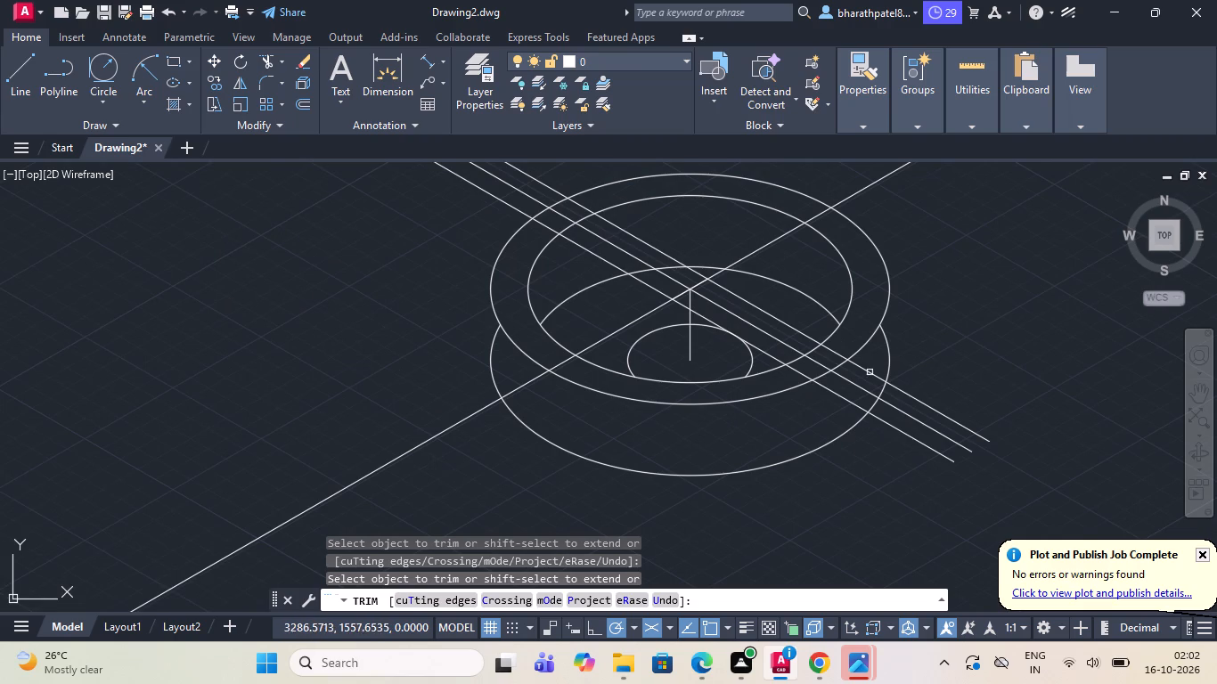
pyautogui.moveTo(632, 224); pyautogui.dragTo(576, 249)
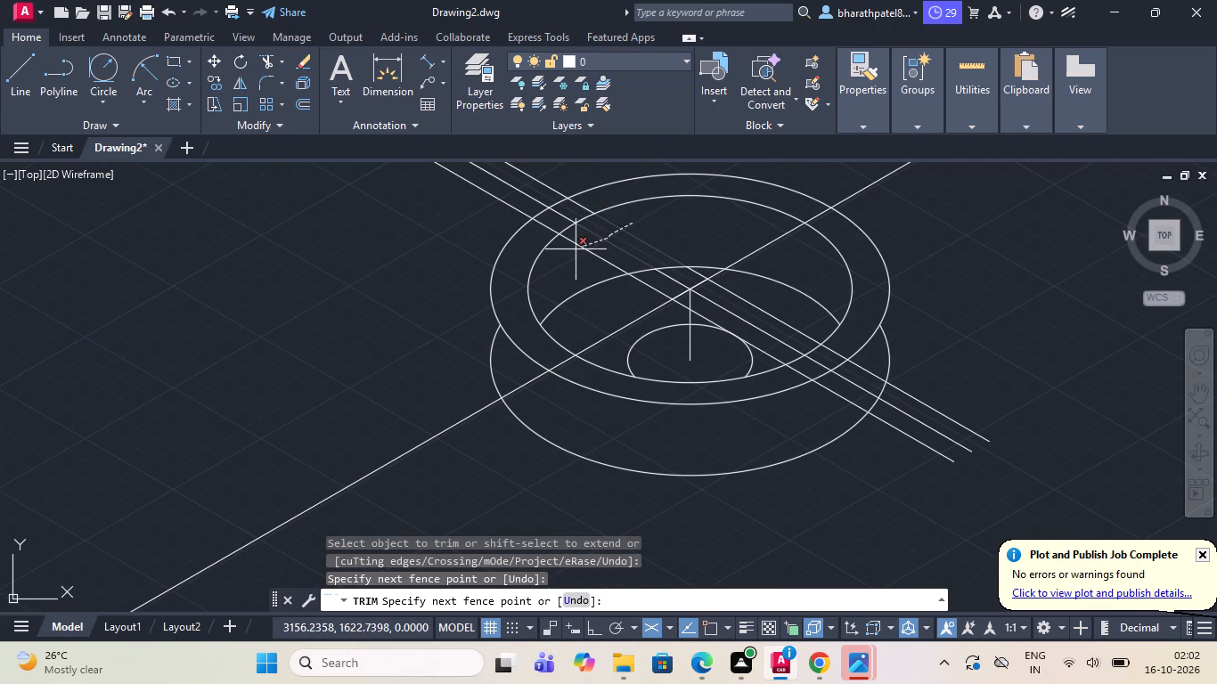
pyautogui.moveTo(576, 249); pyautogui.dragTo(575, 250)
pyautogui.scroll(4, 637, 280)
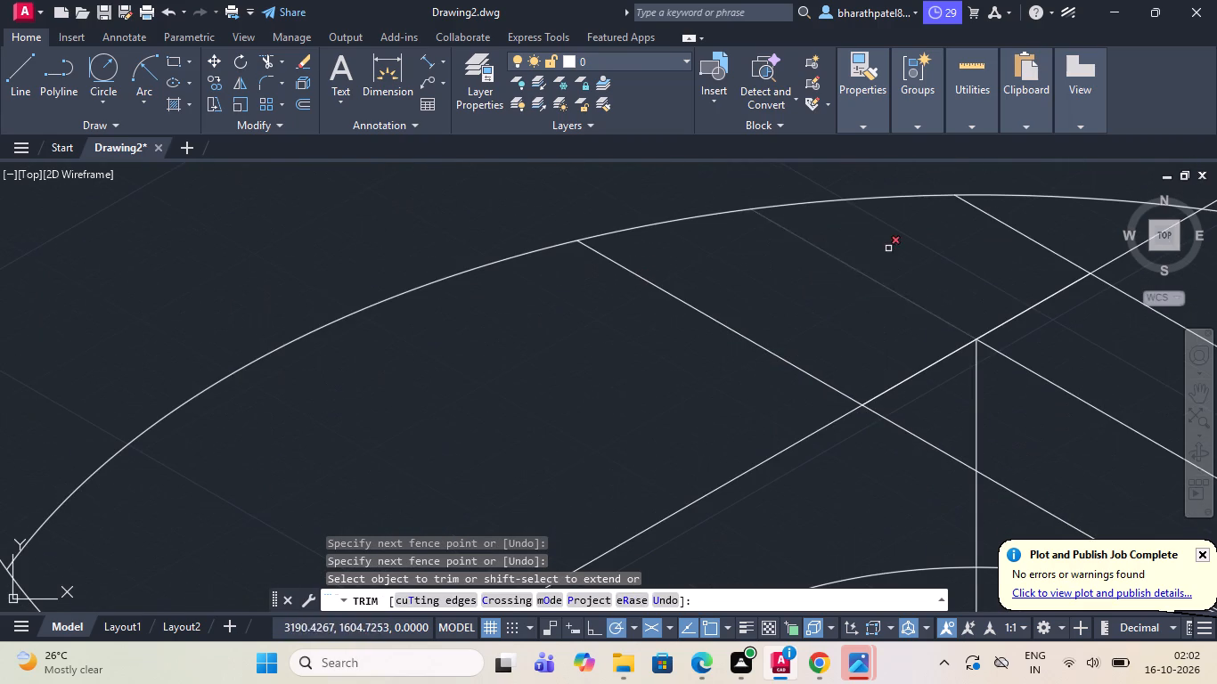
pyautogui.moveTo(1019, 216); pyautogui.dragTo(662, 338)
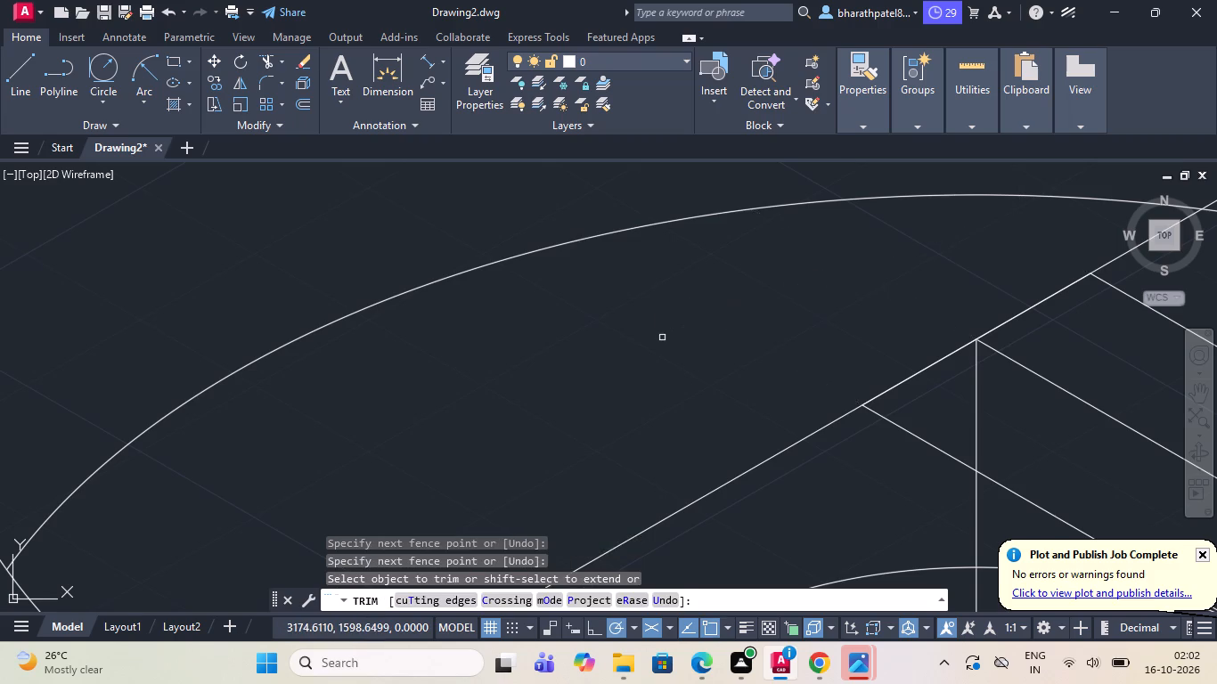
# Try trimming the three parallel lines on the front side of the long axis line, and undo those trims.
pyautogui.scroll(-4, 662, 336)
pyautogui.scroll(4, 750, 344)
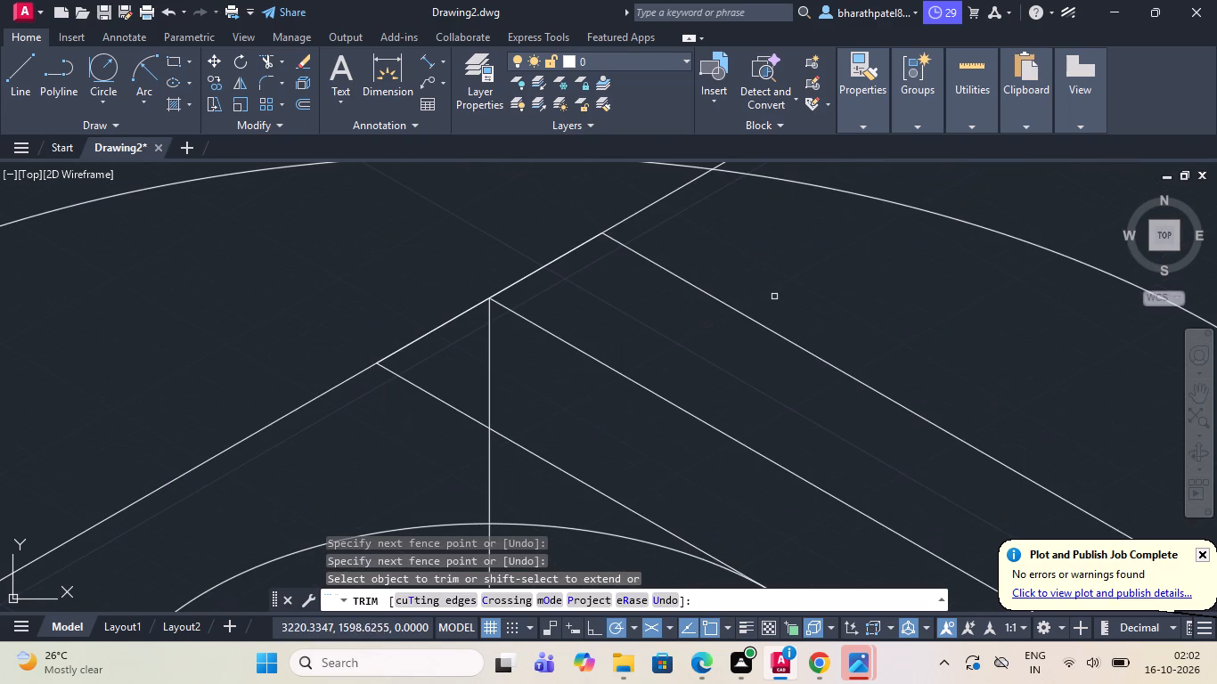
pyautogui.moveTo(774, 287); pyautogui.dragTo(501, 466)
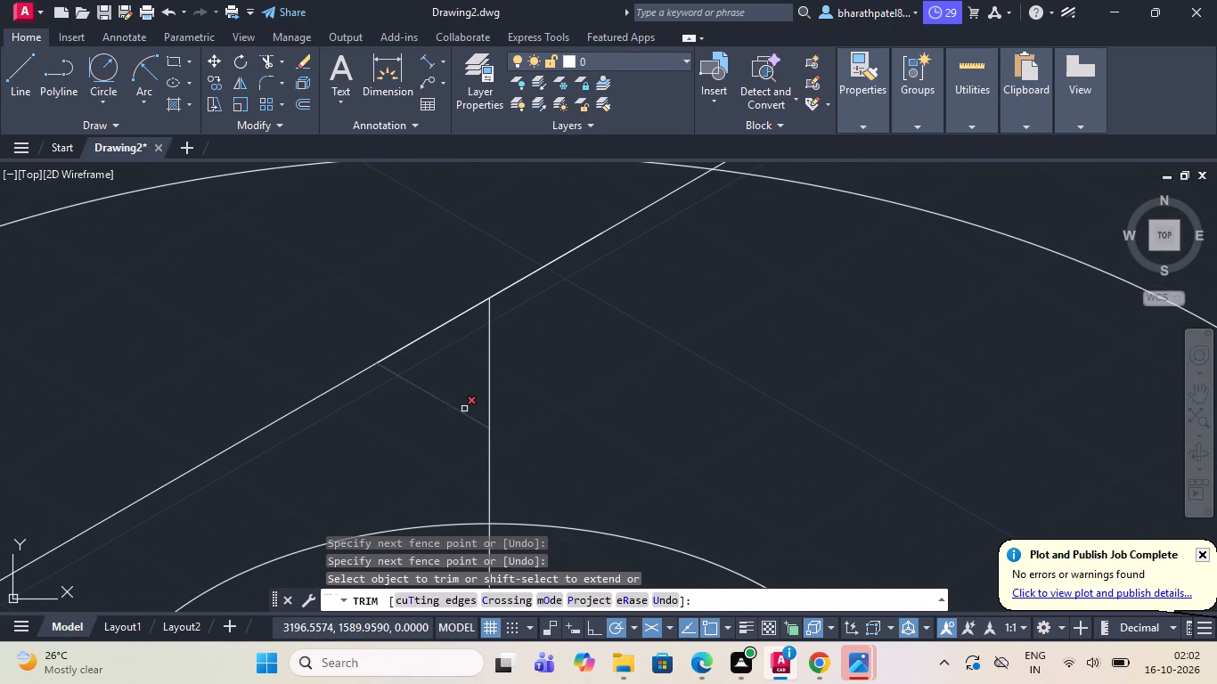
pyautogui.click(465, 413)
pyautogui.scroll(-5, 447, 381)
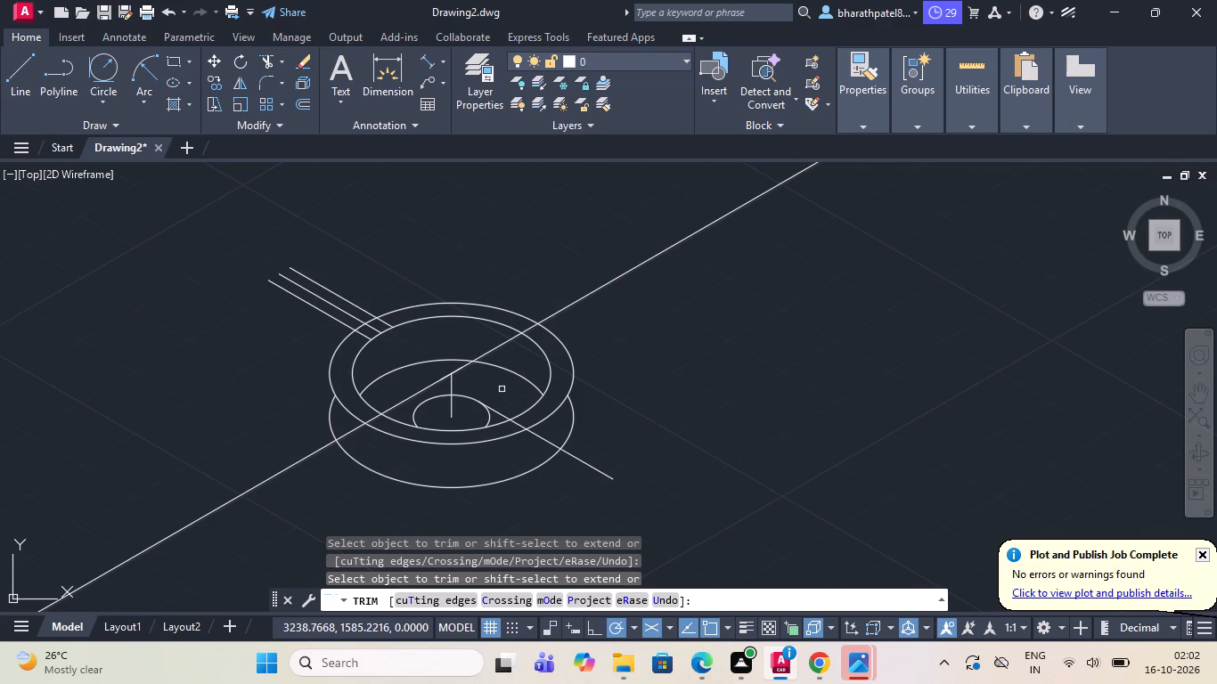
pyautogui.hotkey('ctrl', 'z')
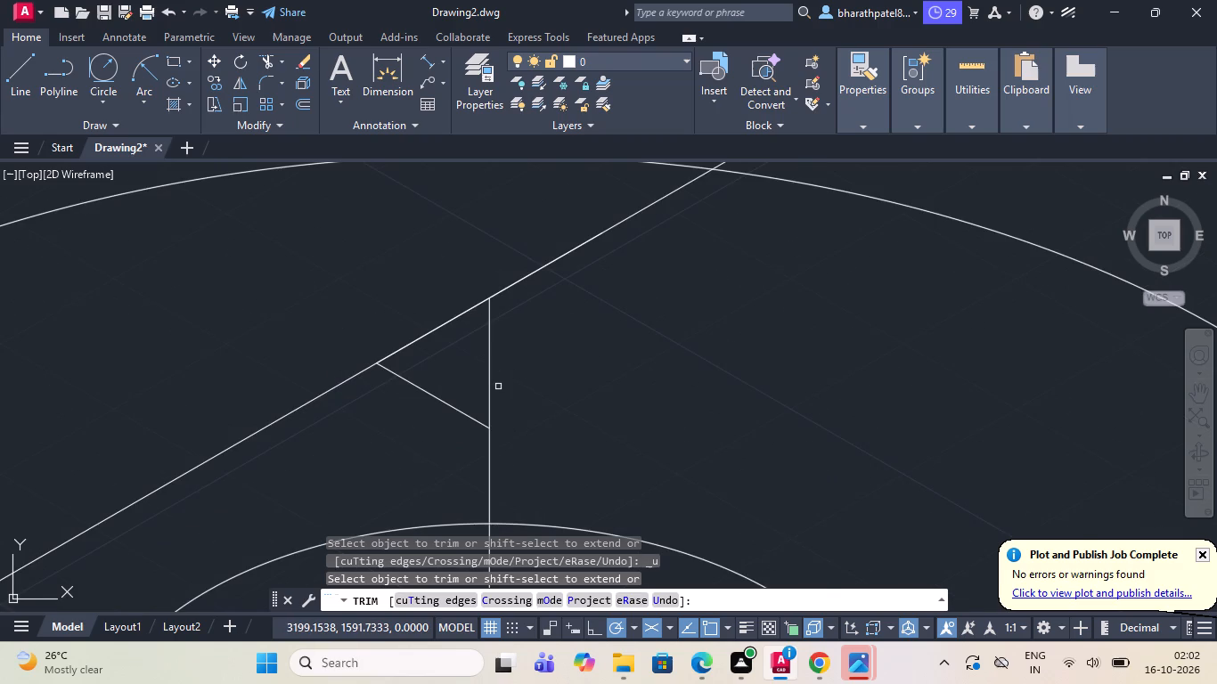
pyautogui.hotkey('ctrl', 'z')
# Trim the three parallel lines between the long axis line and the front edge of the upper 130-diameter isocircle.
pyautogui.keyDown('ctrl'); pyautogui.scroll(-3, 498, 387); pyautogui.keyUp('ctrl')
pyautogui.scroll(-2, 498, 387)
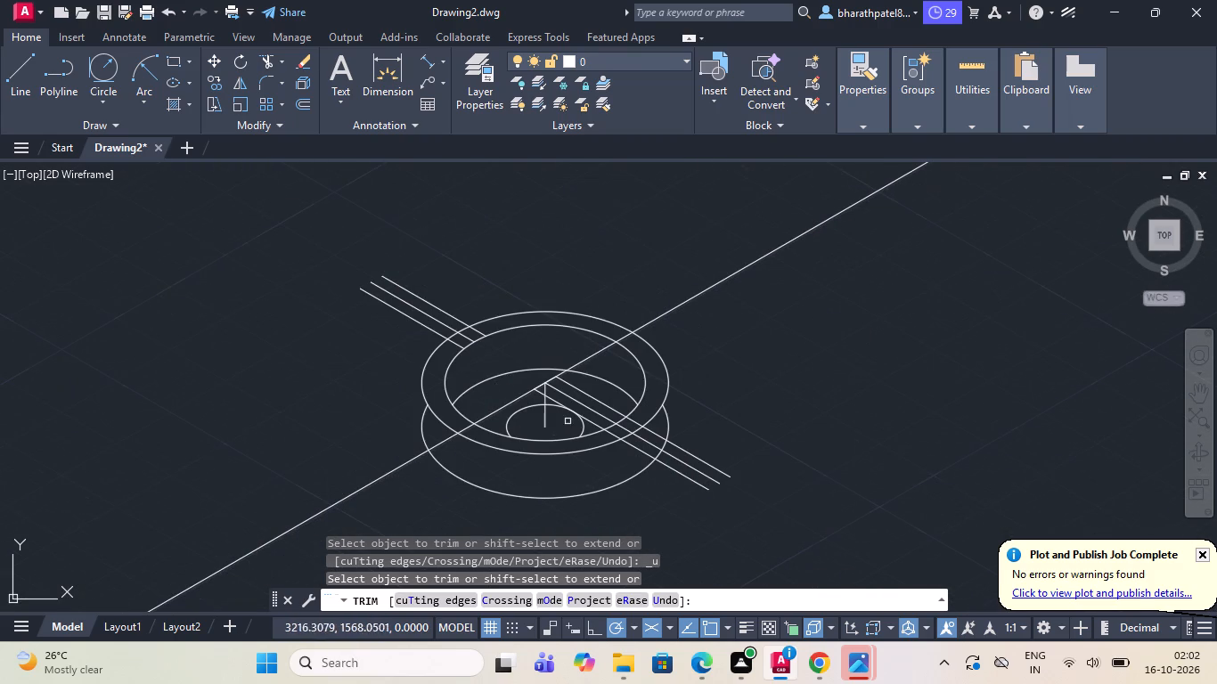
pyautogui.scroll(4, 568, 420)
pyautogui.moveTo(700, 466); pyautogui.dragTo(764, 384)
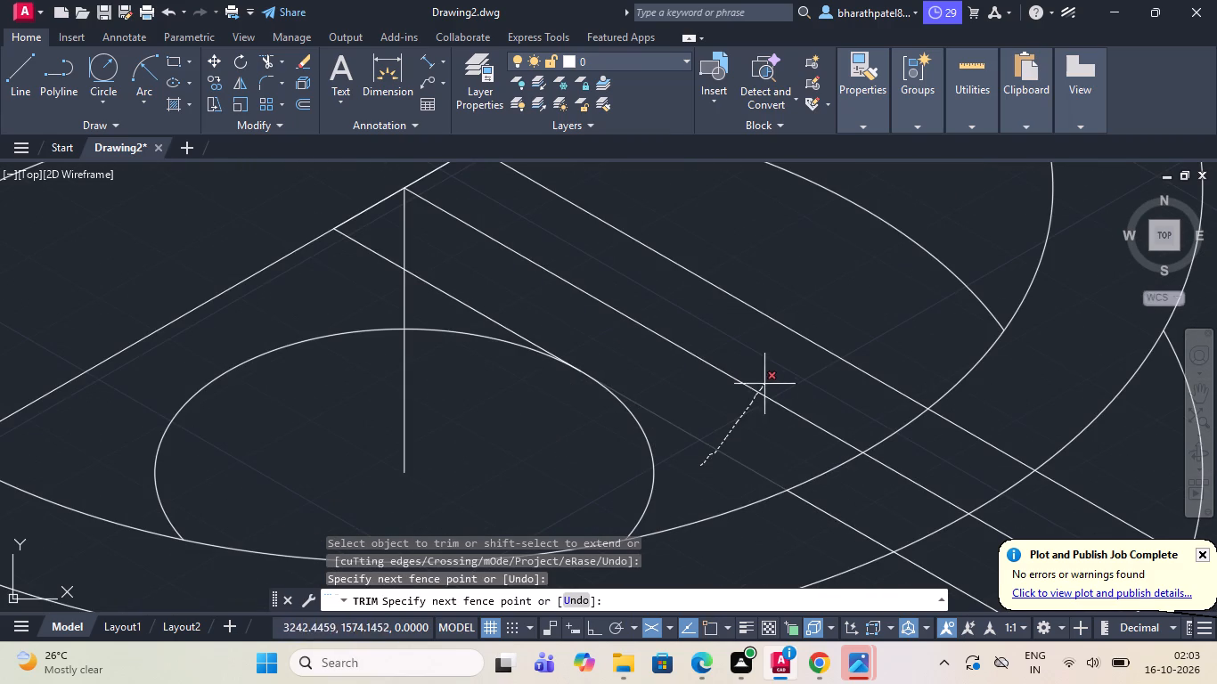
pyautogui.moveTo(764, 384); pyautogui.dragTo(802, 322)
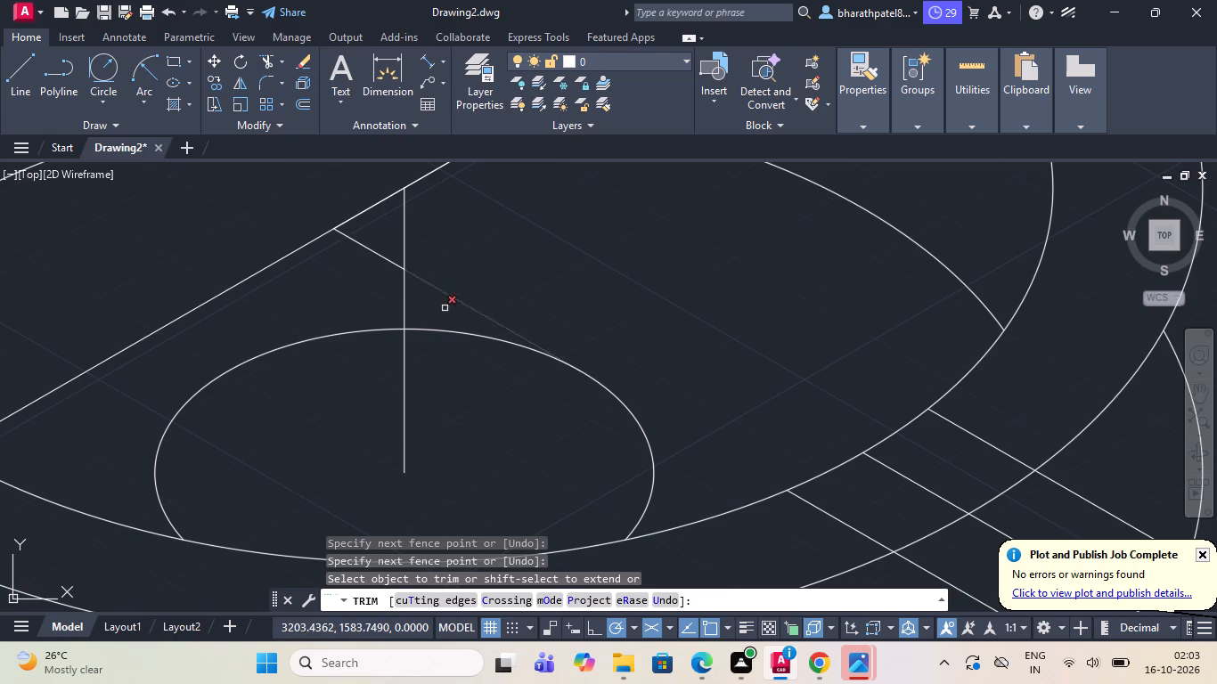
pyautogui.click(452, 296)
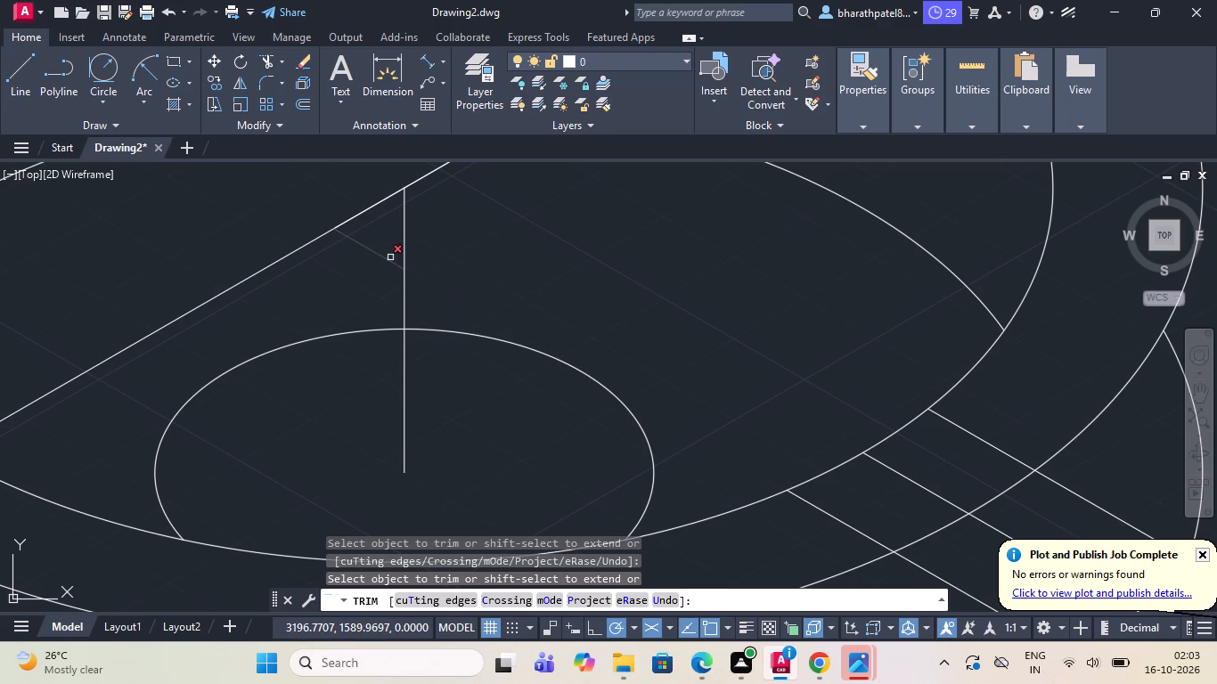
pyautogui.click(390, 257)
# Draw a line from the left quadrant of the upper 160-diameter isocircle, tangent to the lower 160-diameter isocircle.
pyautogui.scroll(-5, 438, 258)
pyautogui.scroll(-2, 555, 316)
pyautogui.scroll(2, 490, 249)
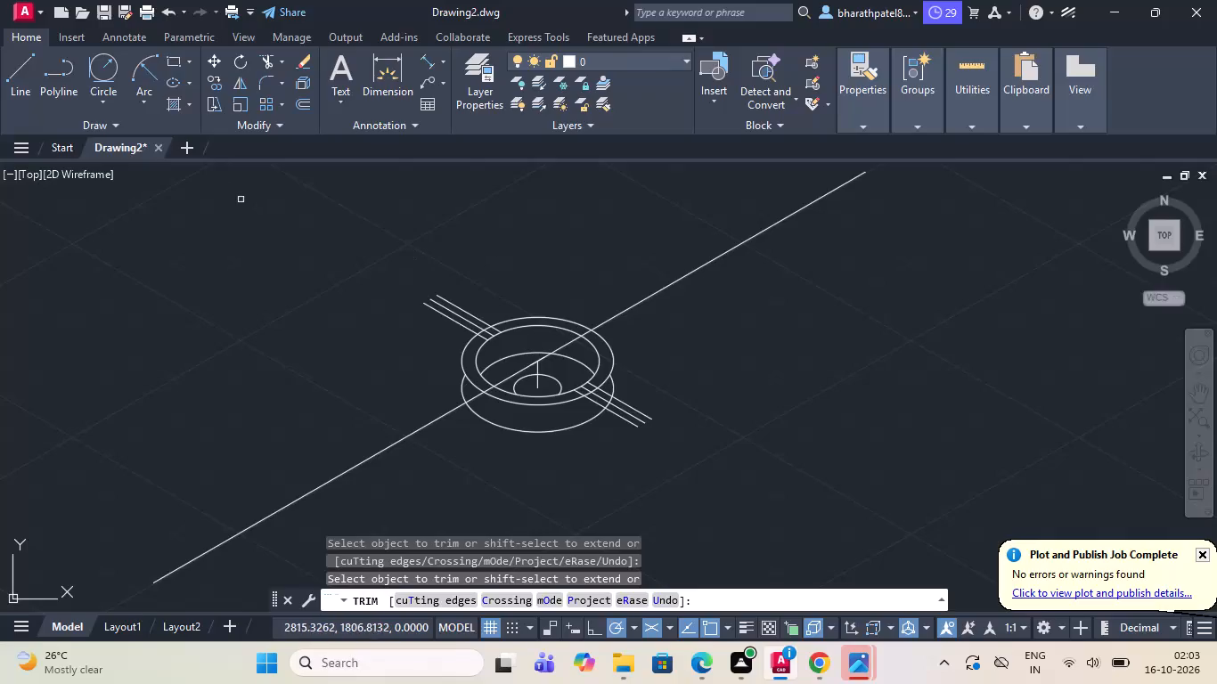
pyautogui.moveTo(17, 67); pyautogui.dragTo(32, 85)
pyautogui.scroll(3, 453, 406)
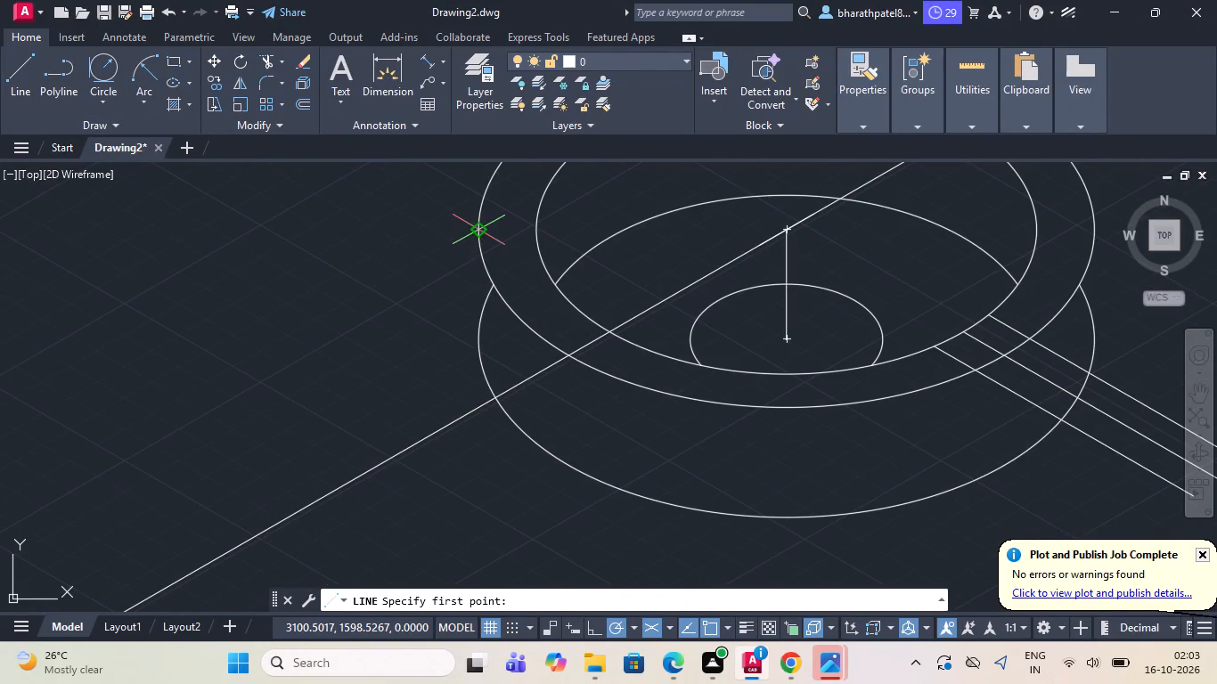
pyautogui.click(475, 229)
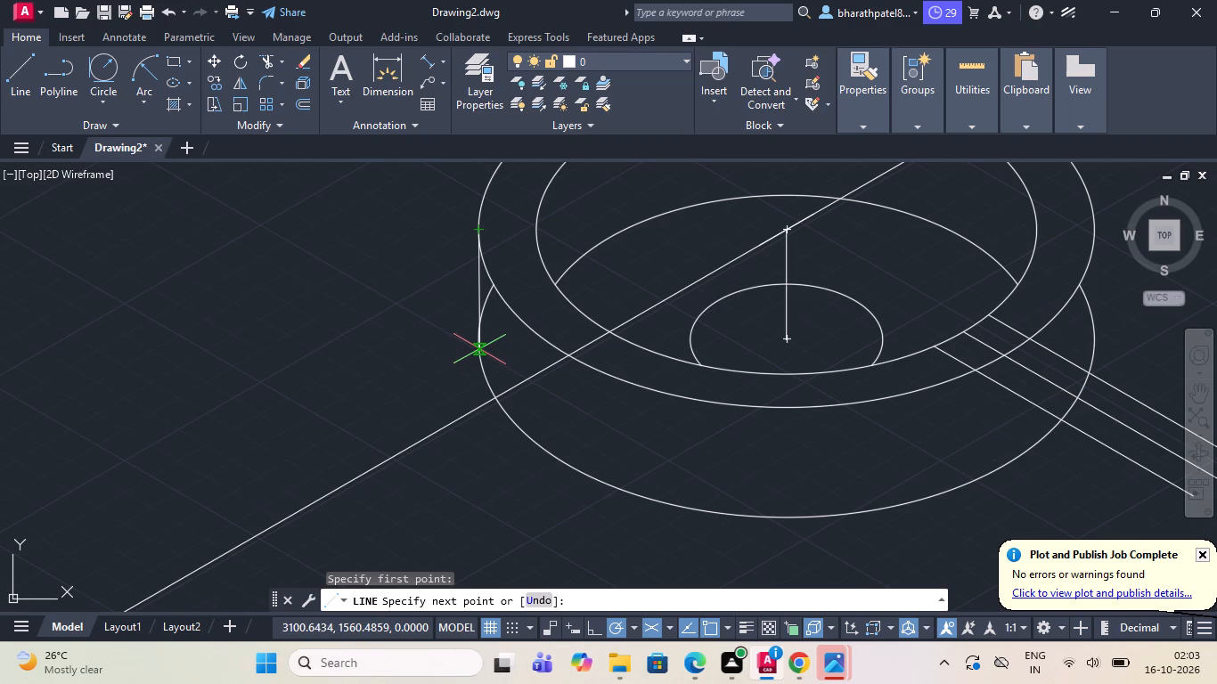
pyautogui.press('t')
pyautogui.write('an')
pyautogui.press('Return')
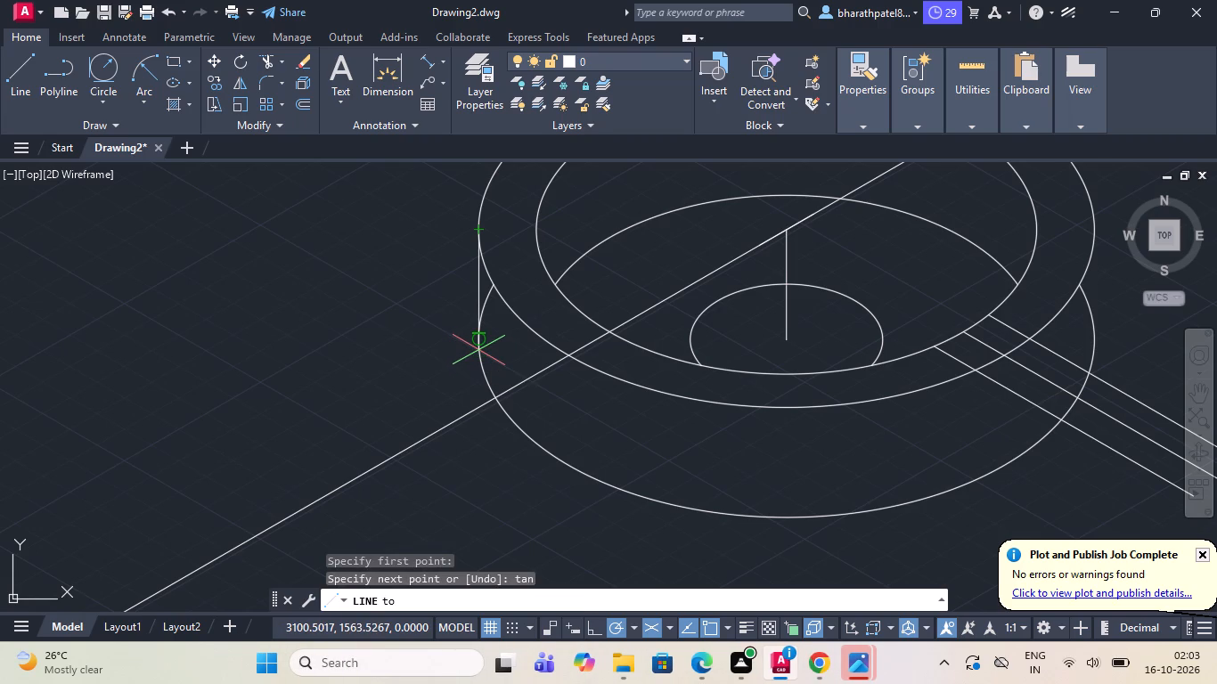
pyautogui.click(482, 343)
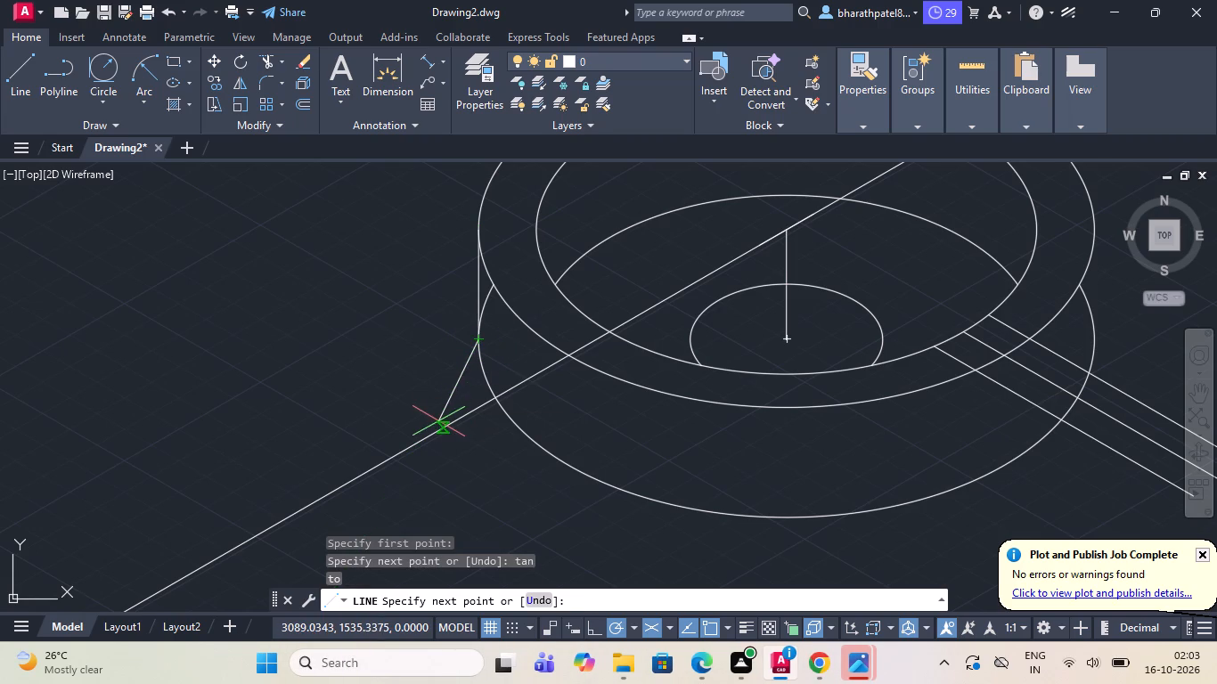
pyautogui.press('Escape')
# Trim the short leftover arc of the lower 160-diameter isocircle between the left tangent line and the upper isocircle.
pyautogui.scroll(-2, 438, 422)
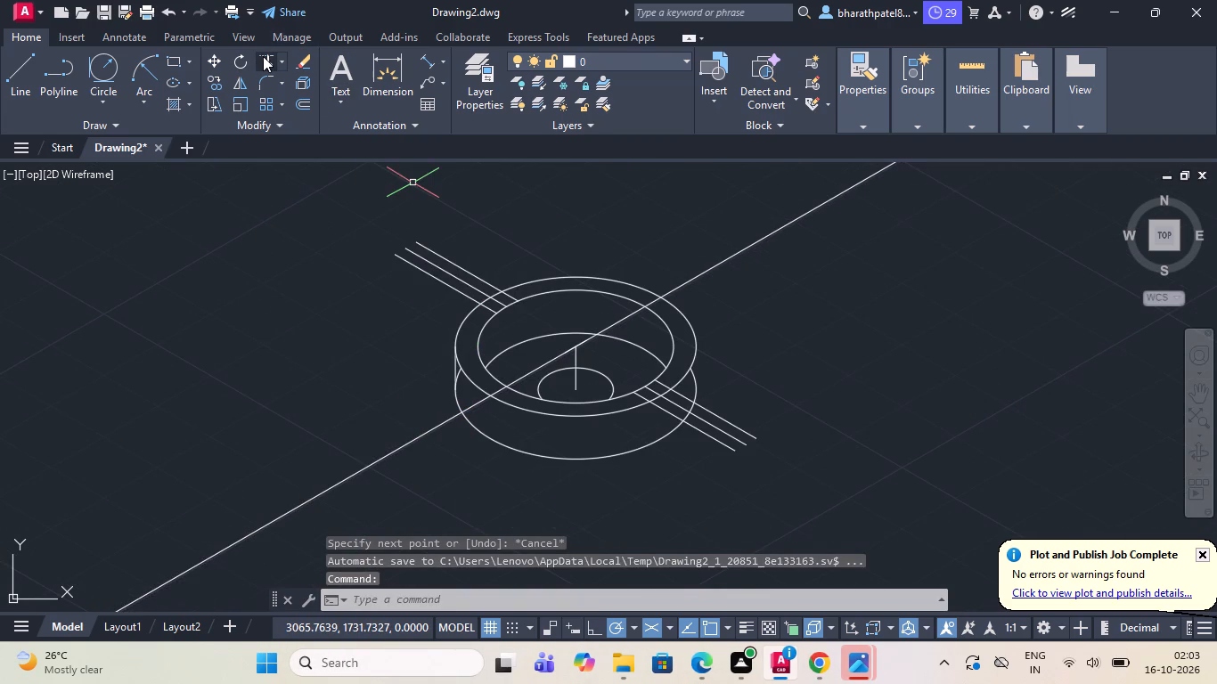
pyautogui.moveTo(265, 56); pyautogui.dragTo(290, 95)
pyautogui.scroll(4, 464, 395)
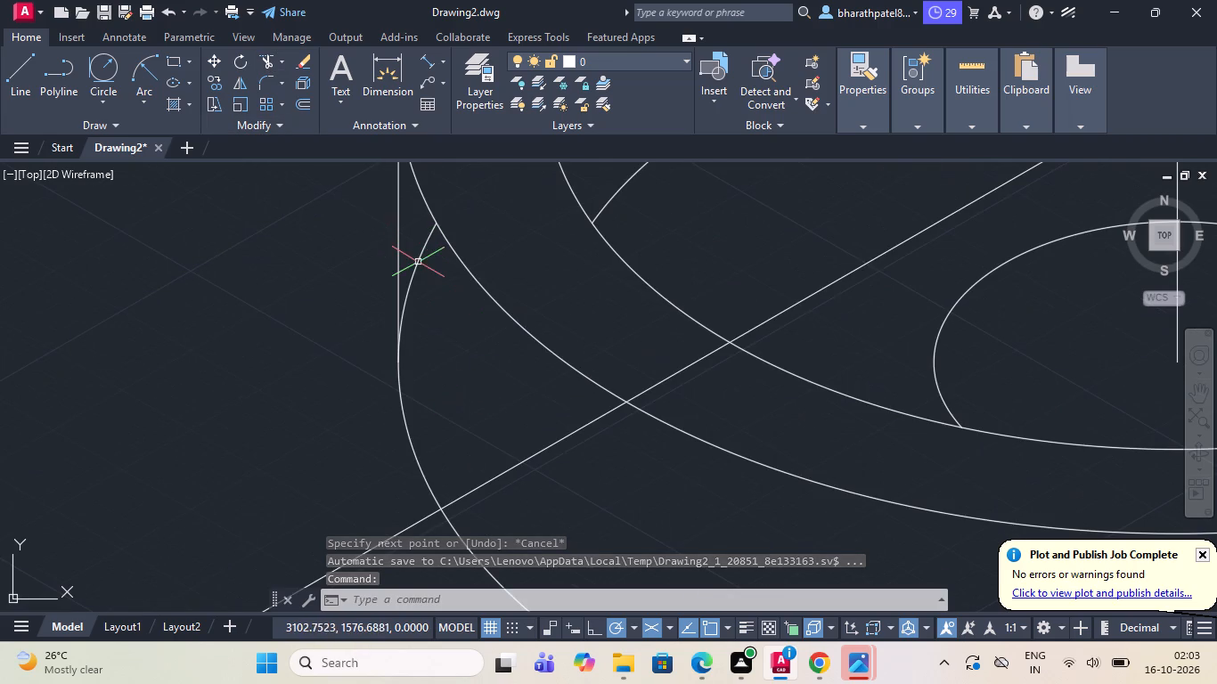
pyautogui.click(264, 58)
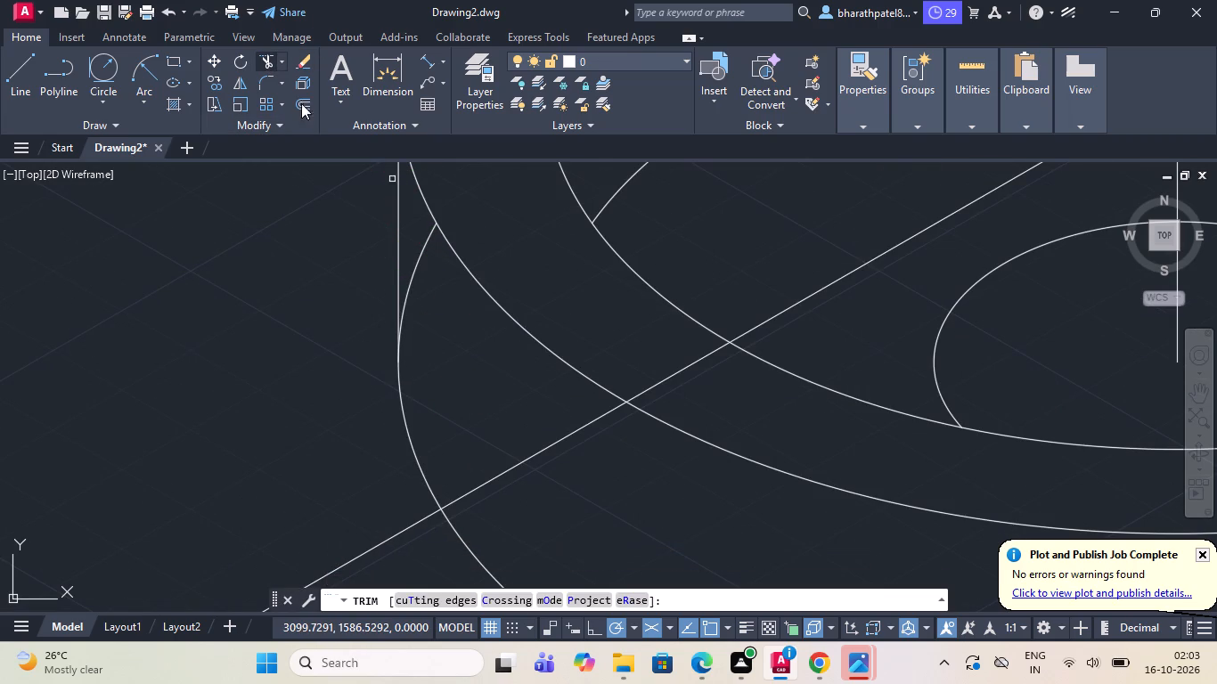
pyautogui.click(415, 274)
# Draw a 15-unit line vertically down from where the rearmost of the rear parallel lines meets the upper 130-diameter isocircle.
pyautogui.scroll(-4, 418, 274)
pyautogui.scroll(-1, 466, 435)
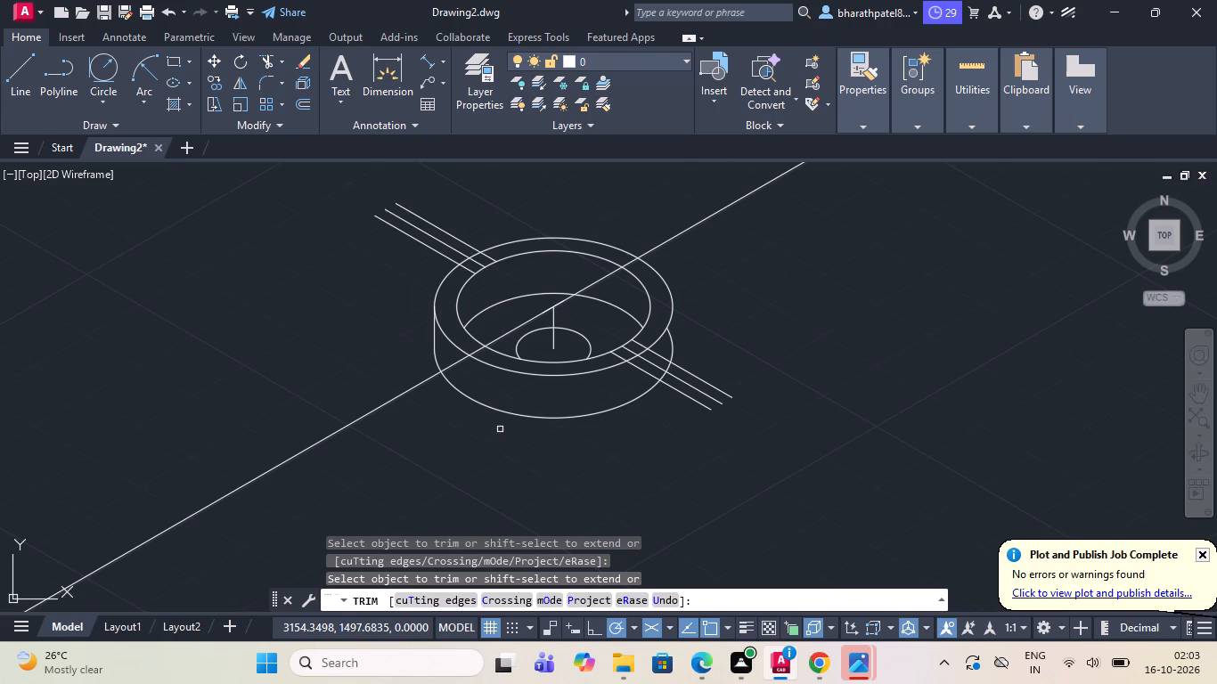
pyautogui.click(23, 64)
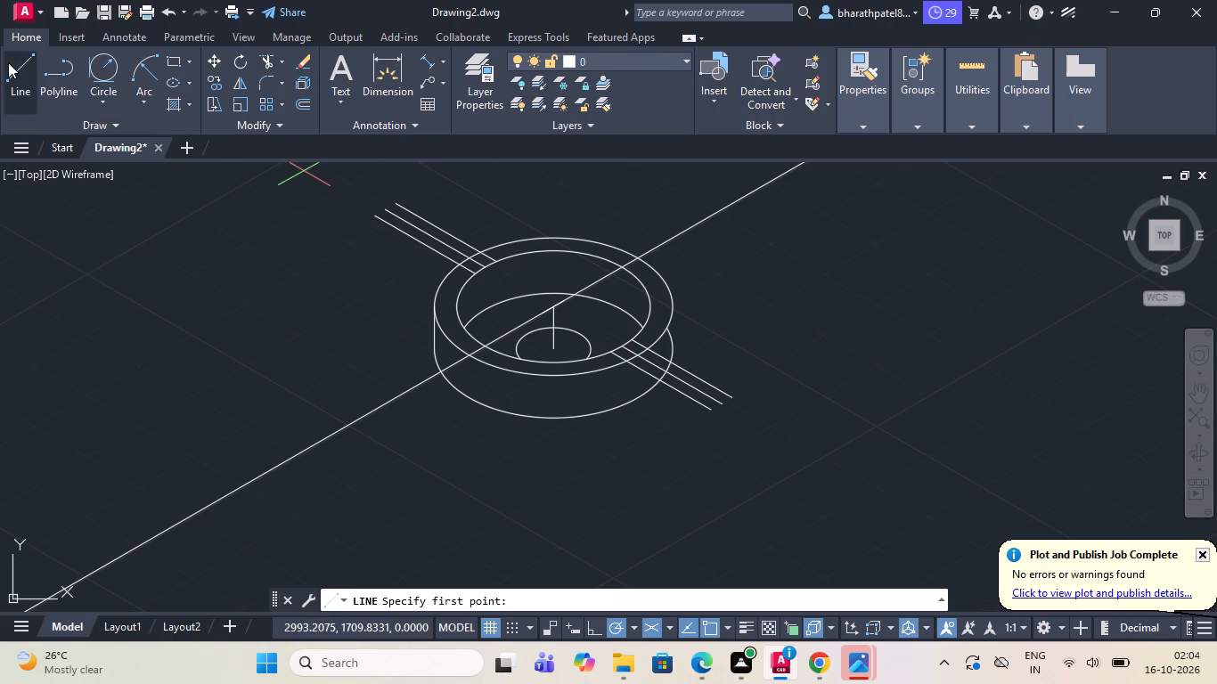
pyautogui.moveTo(19, 65); pyautogui.dragTo(29, 68)
pyautogui.scroll(4, 478, 266)
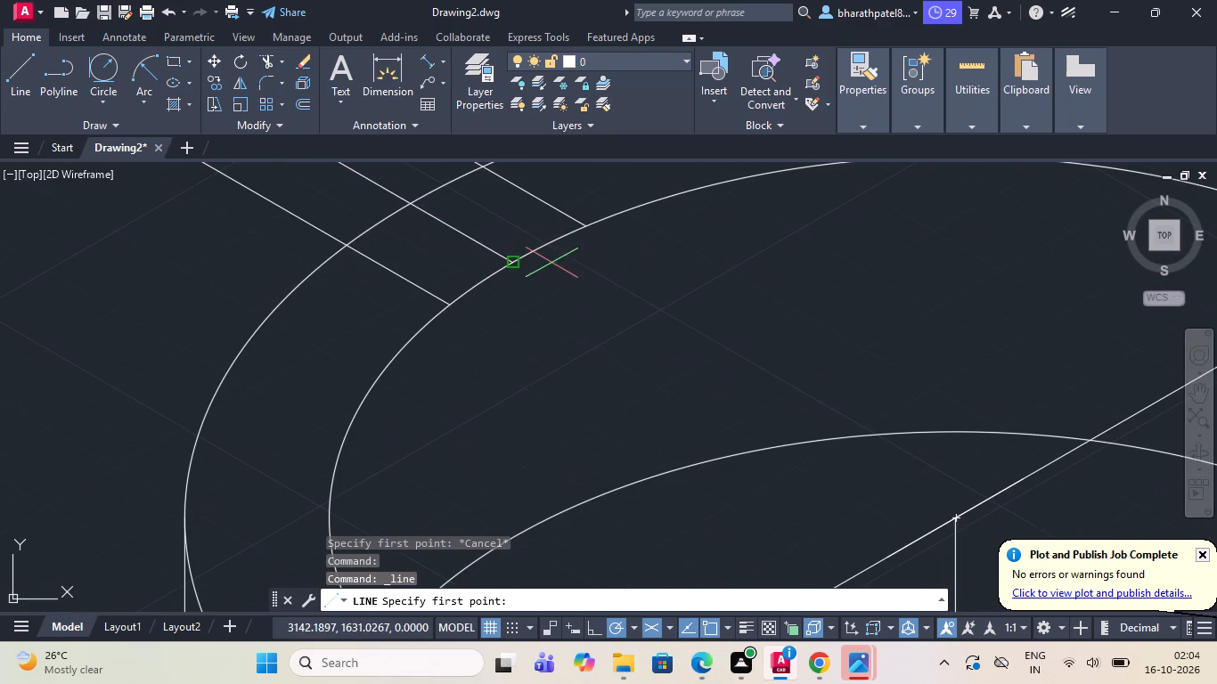
pyautogui.click(589, 226)
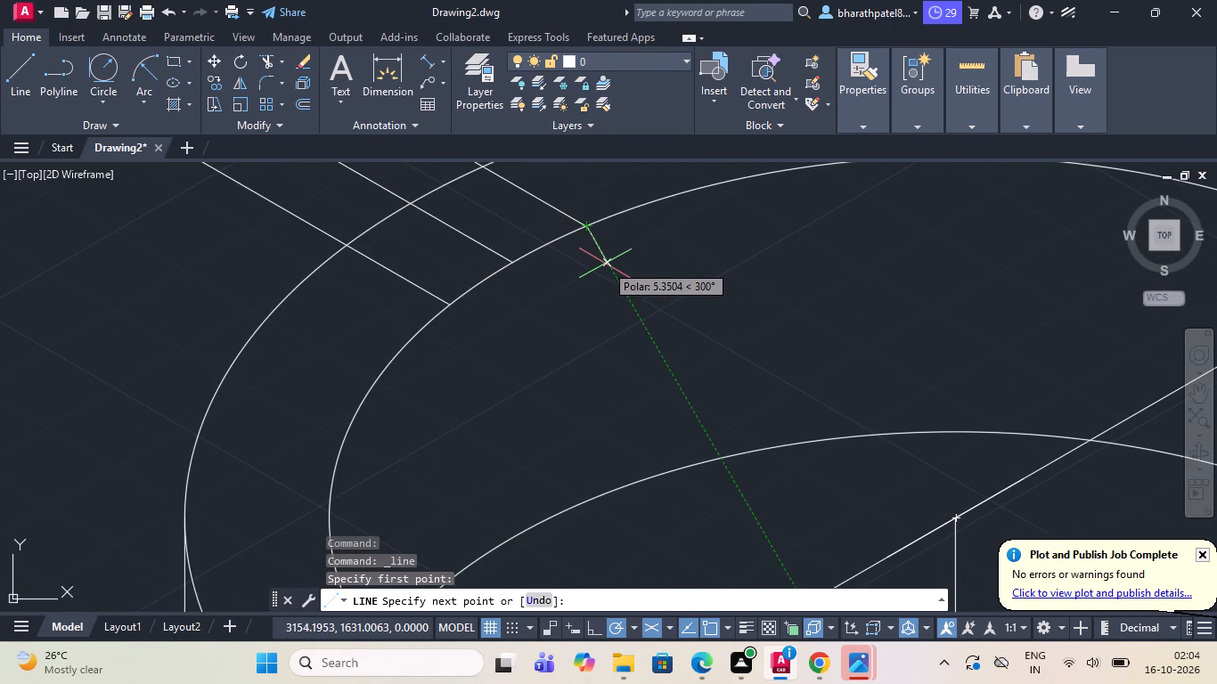
pyautogui.write('15')
pyautogui.press('Return')
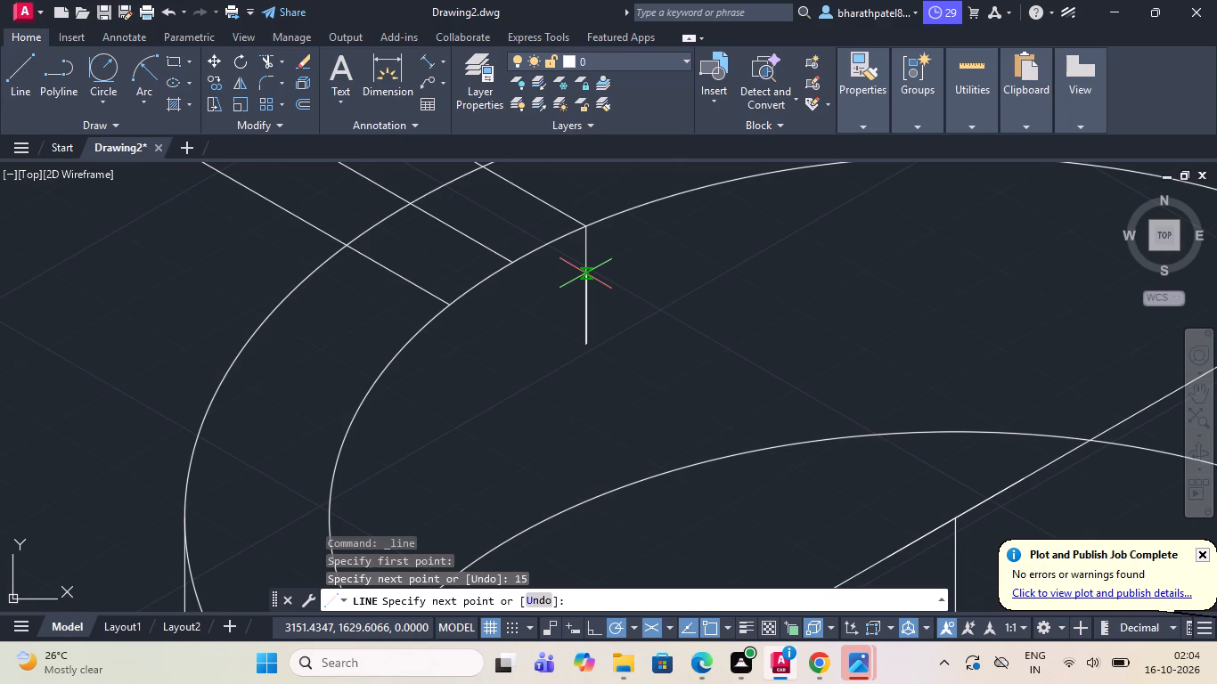
pyautogui.press('Escape')
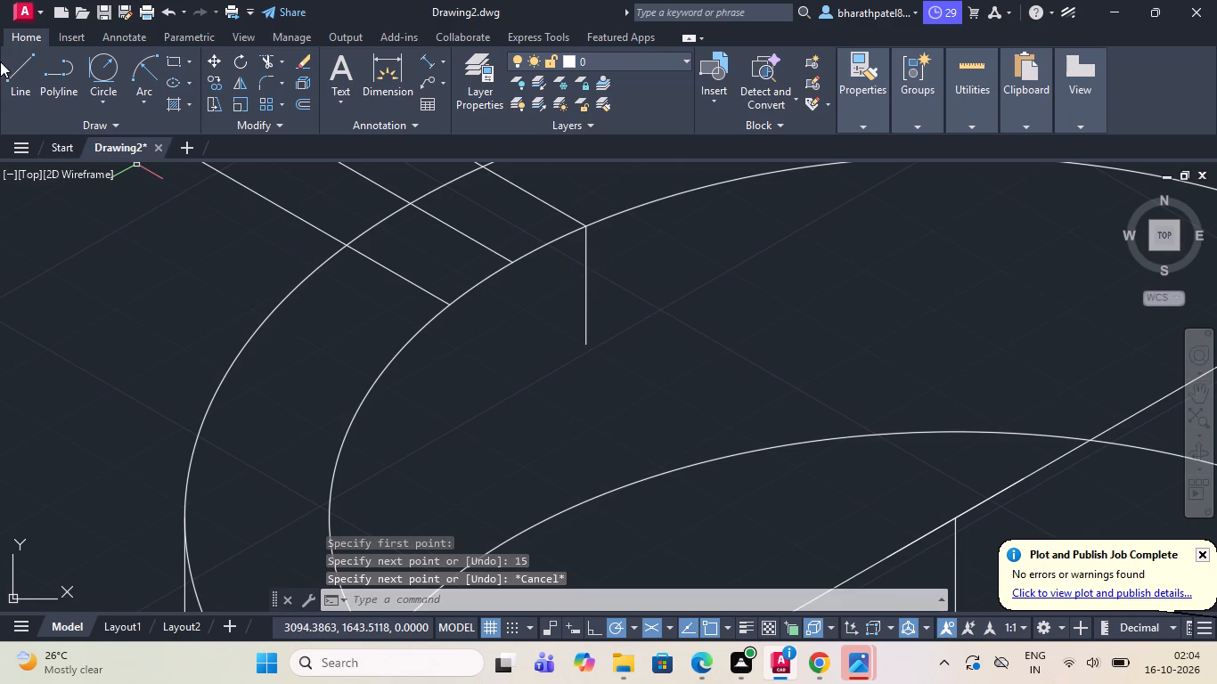
# Draw a 15-unit line vertically down from where the leftmost rear parallel line meets the upper 130-diameter isocircle.
pyautogui.moveTo(13, 71); pyautogui.dragTo(42, 89)
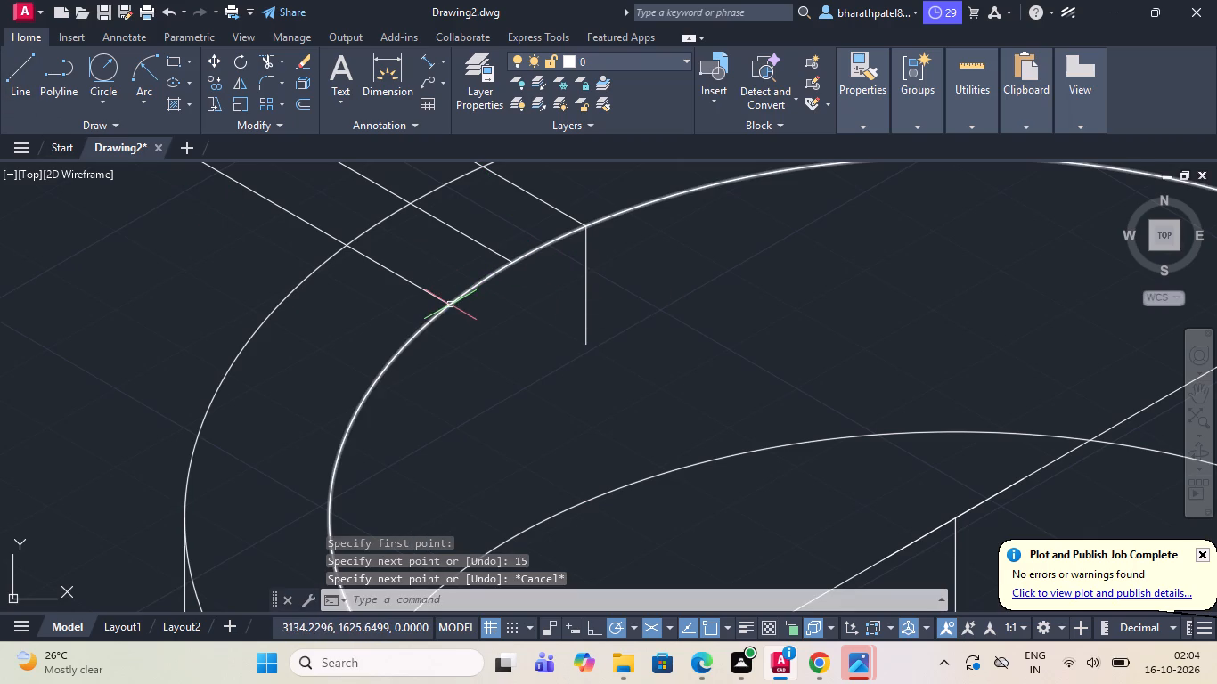
pyautogui.click(17, 65)
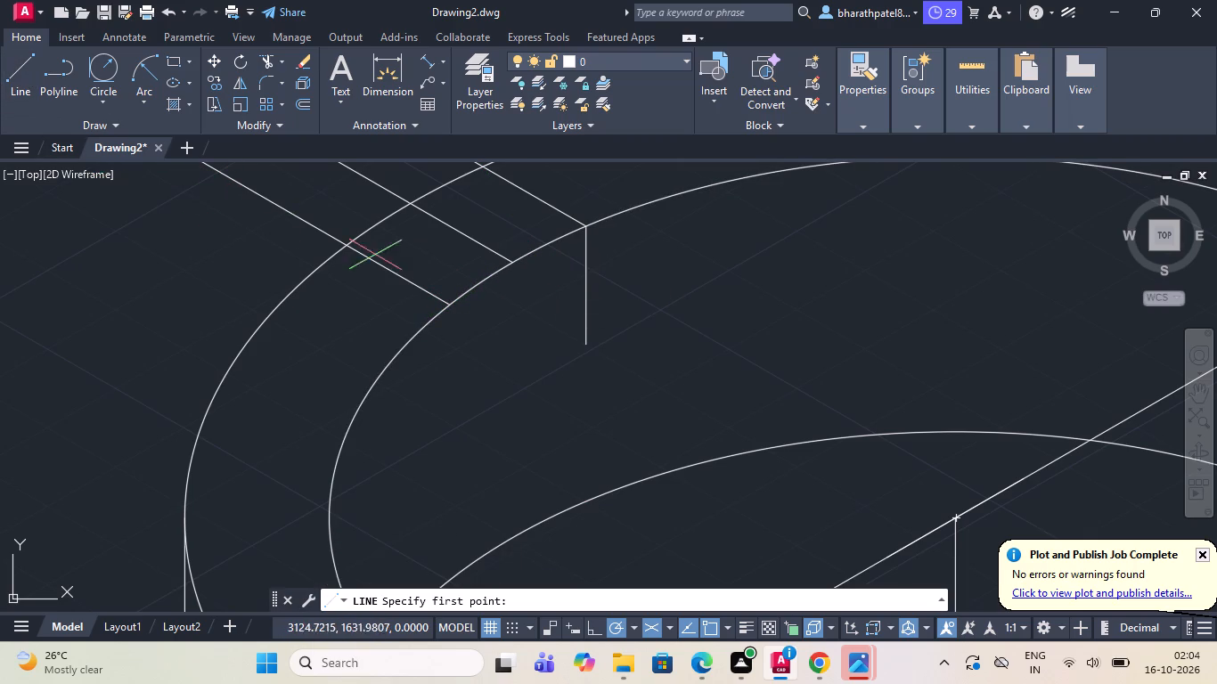
pyautogui.click(451, 302)
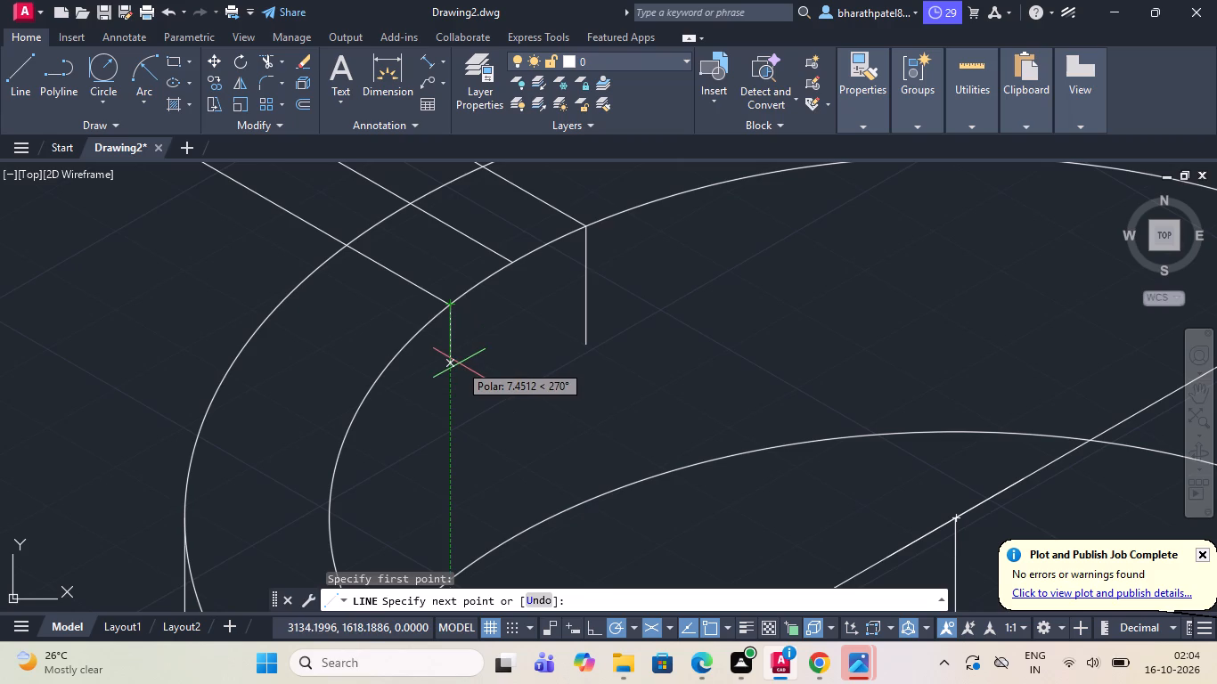
pyautogui.write('15')
pyautogui.press('Return')
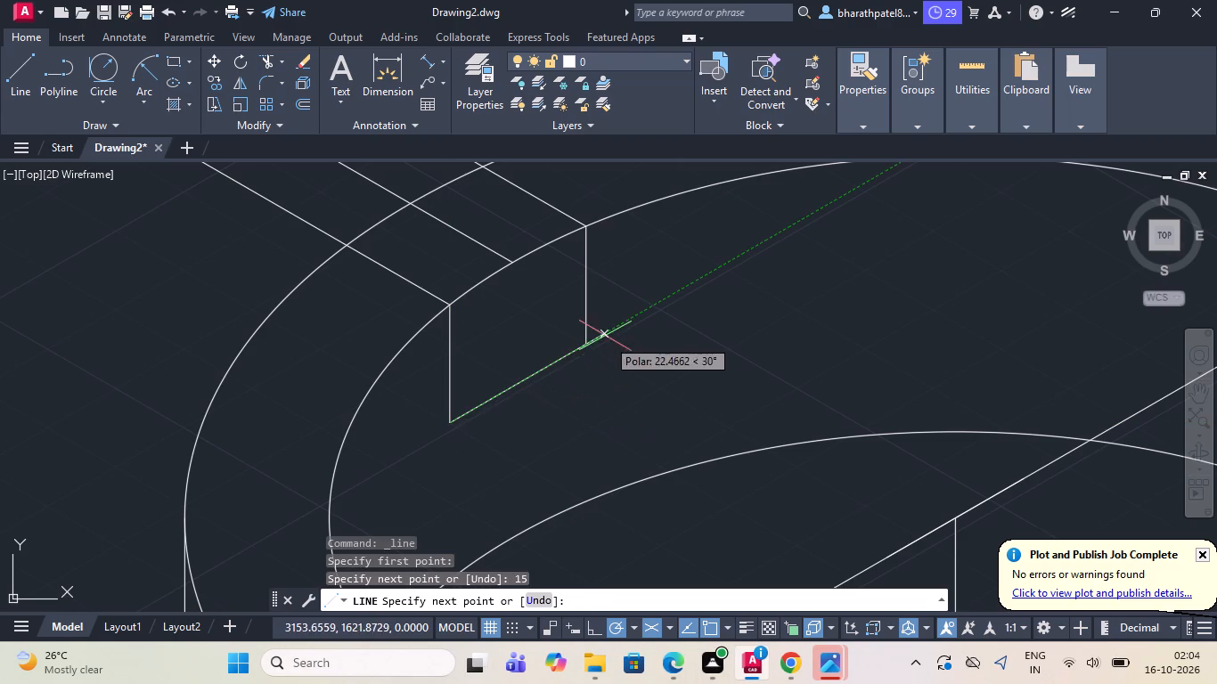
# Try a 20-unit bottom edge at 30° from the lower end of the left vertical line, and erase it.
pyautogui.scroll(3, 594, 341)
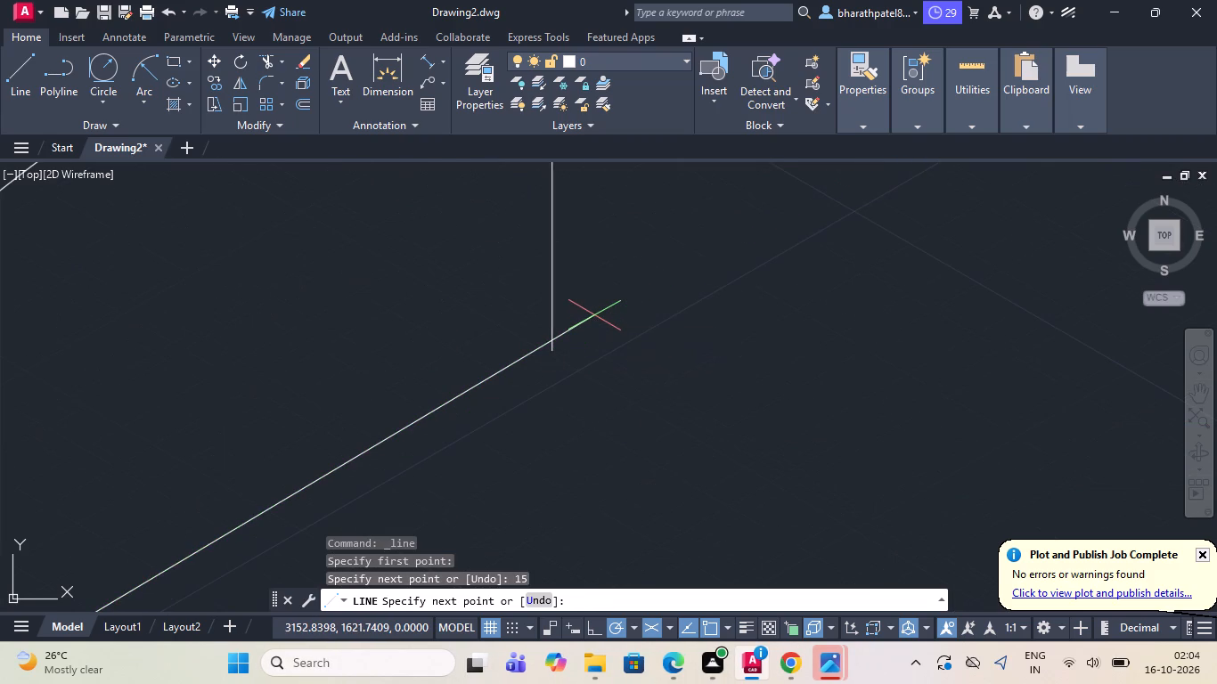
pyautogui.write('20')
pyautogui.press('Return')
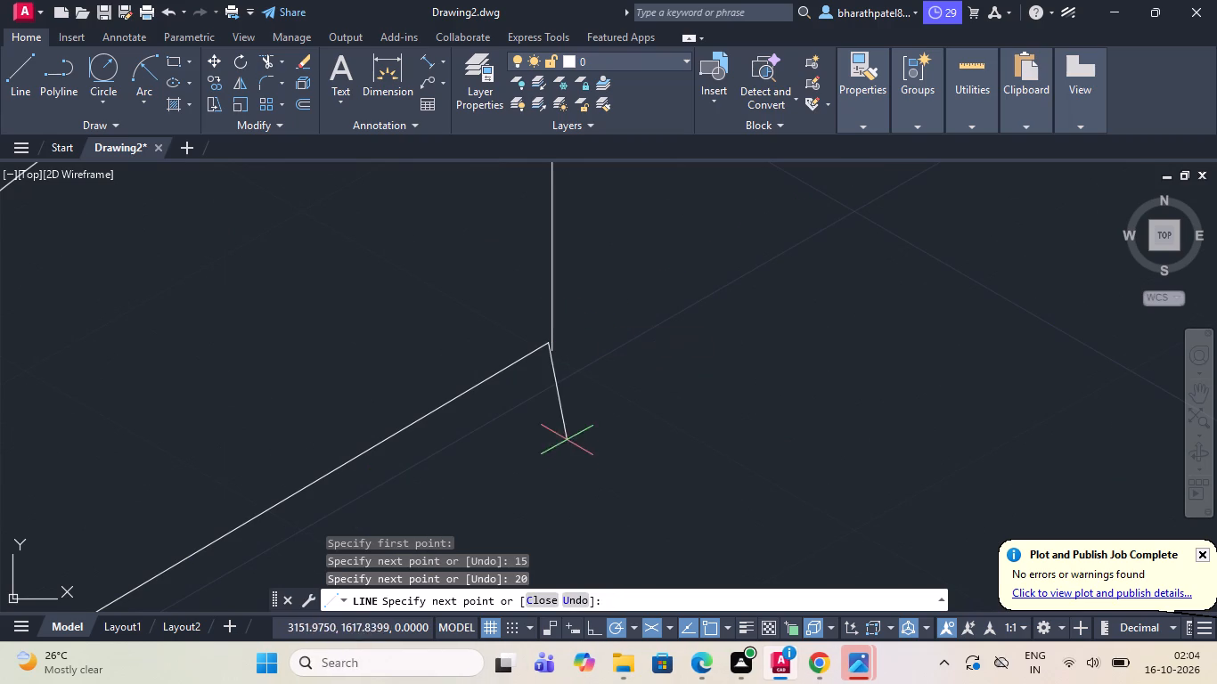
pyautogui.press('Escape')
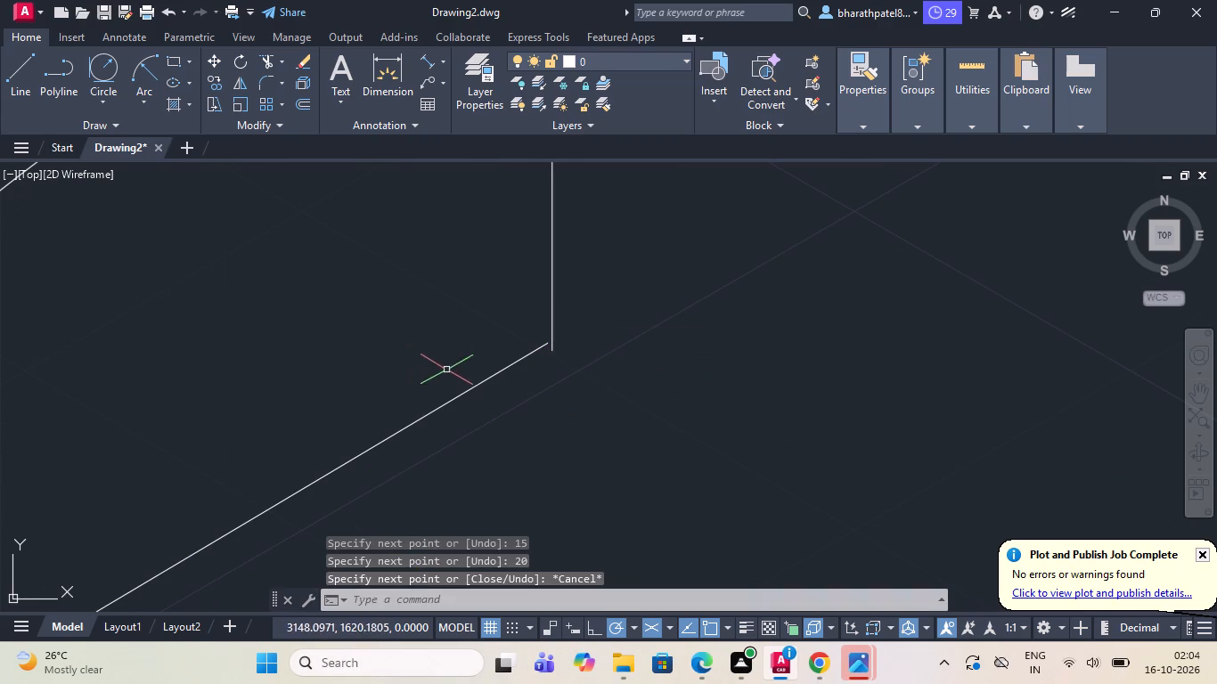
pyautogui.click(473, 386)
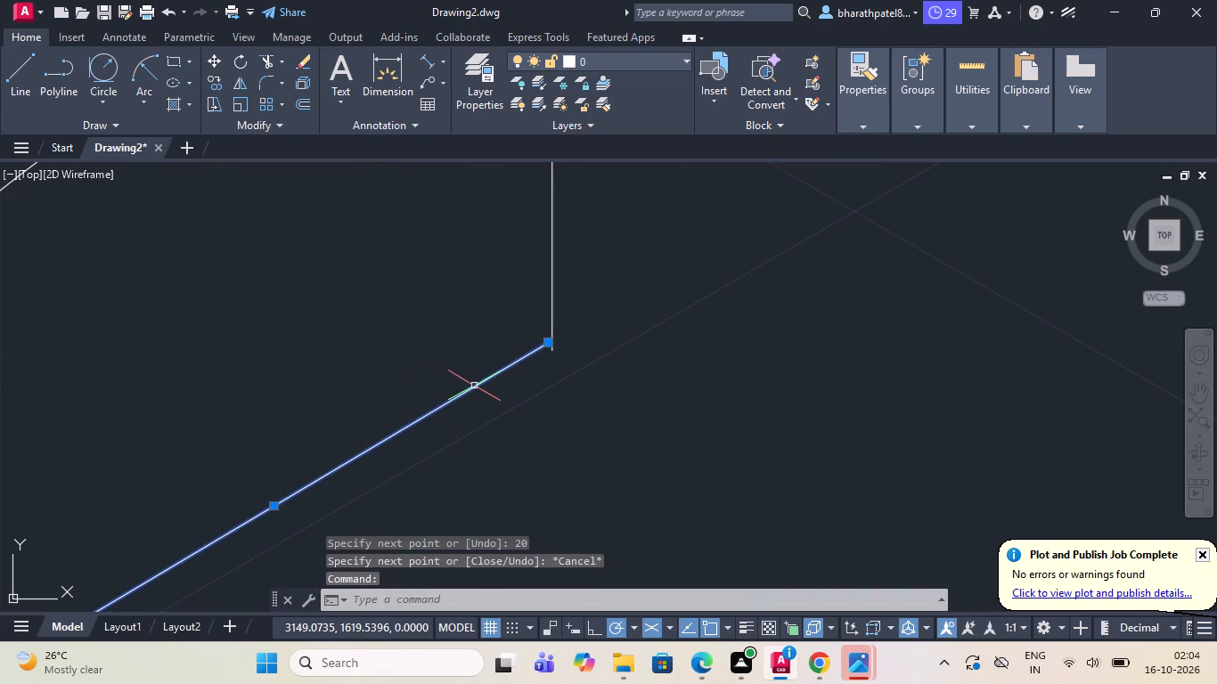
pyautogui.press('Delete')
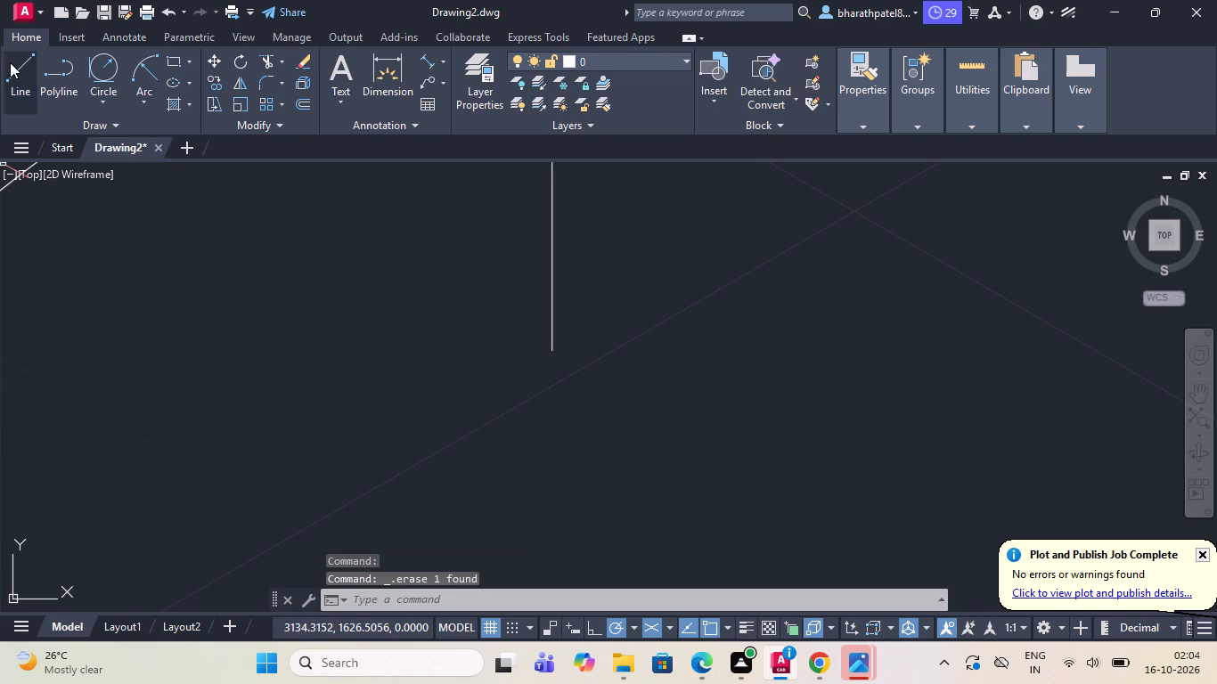
# Draw the rear notch's bottom edge by connecting the lower ends of the two 15-unit vertical lines.
pyautogui.moveTo(10, 62); pyautogui.dragTo(13, 72)
pyautogui.scroll(-3, 453, 272)
pyautogui.scroll(3, 355, 371)
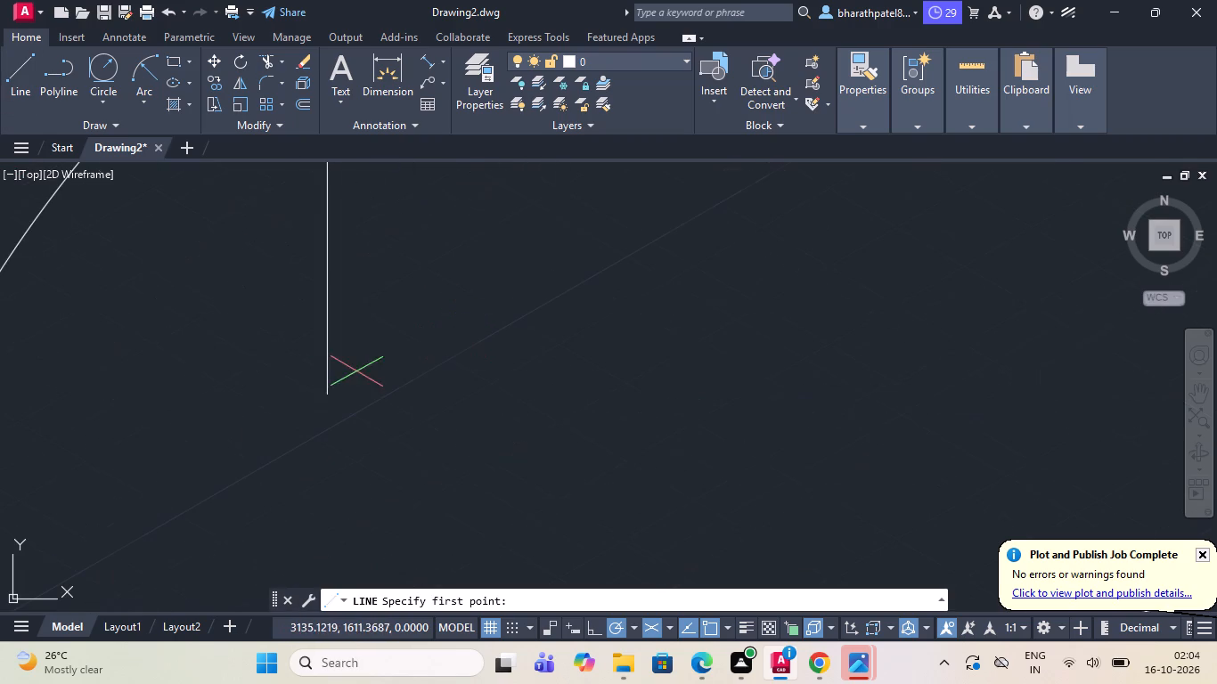
pyautogui.click(332, 392)
pyautogui.scroll(-2, 334, 393)
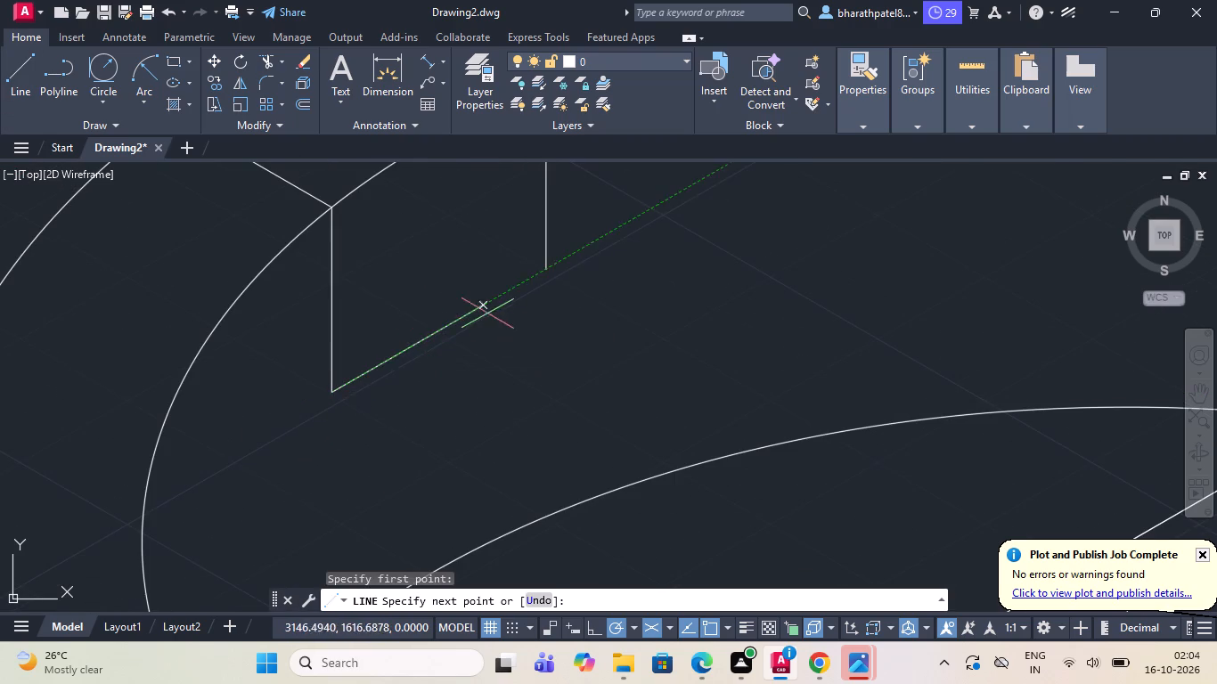
pyautogui.scroll(3, 565, 265)
pyautogui.scroll(3, 480, 283)
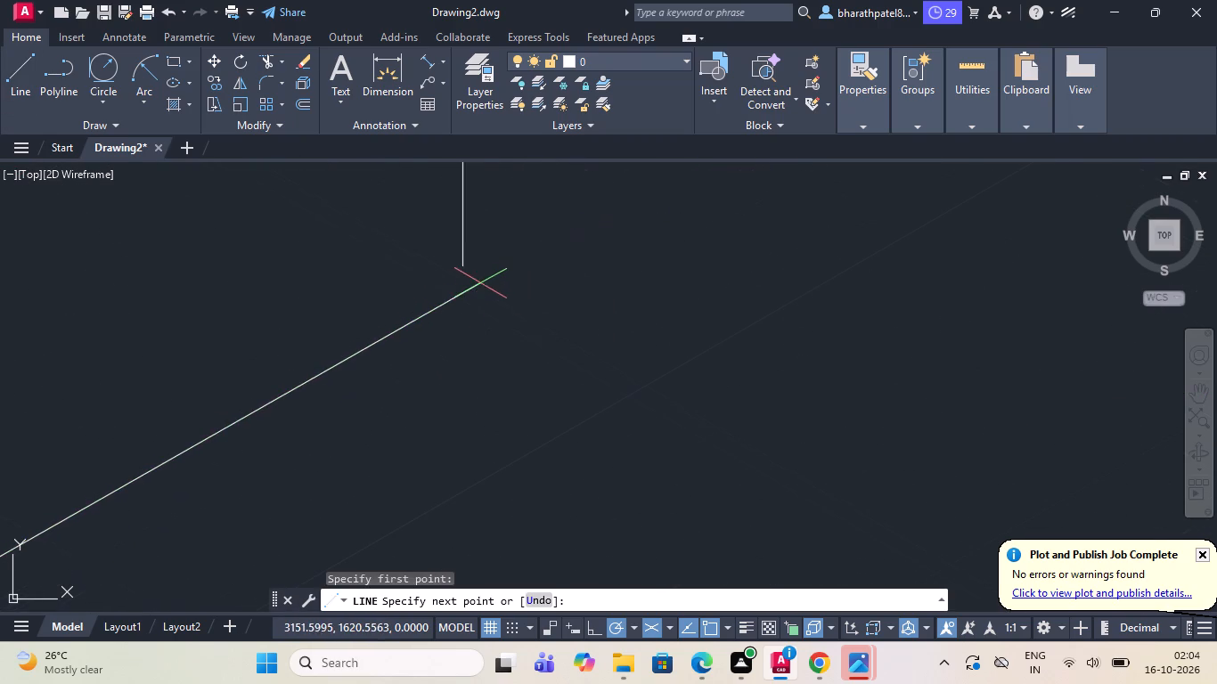
pyautogui.click(462, 260)
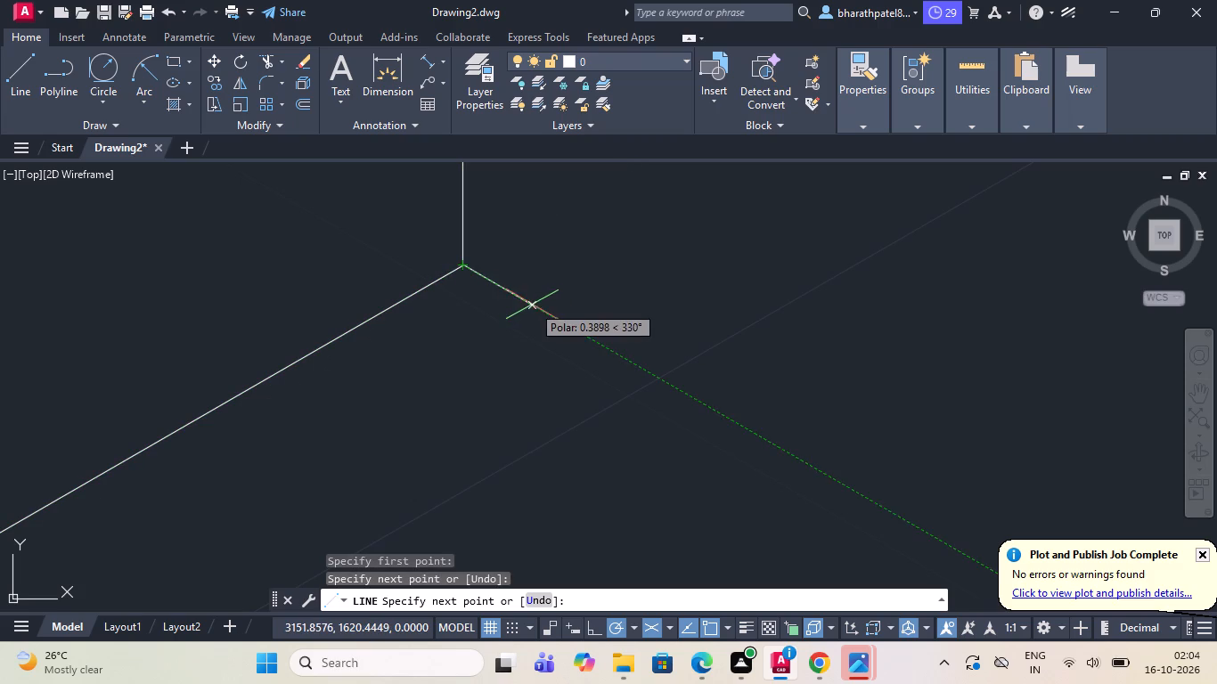
pyautogui.press('Escape')
# Trim the portions of the three rear parallel lines that extend outside the upper 160-diameter isocircle.
pyautogui.scroll(-9, 530, 298)
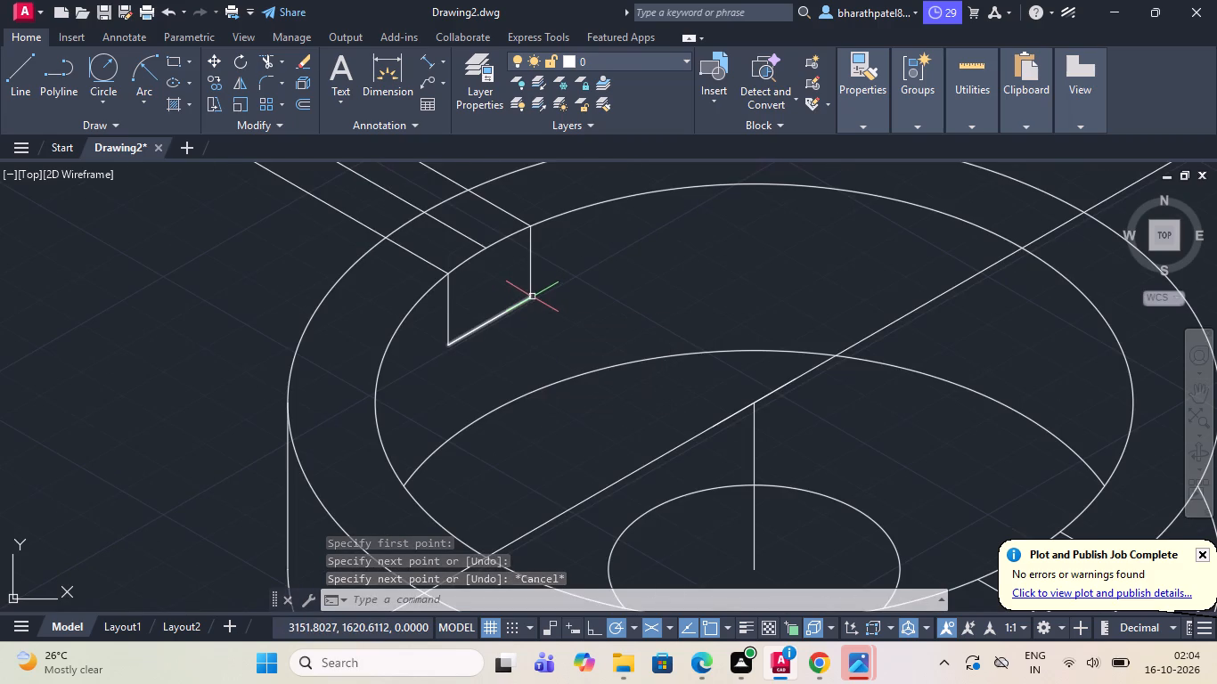
pyautogui.scroll(-1, 504, 287)
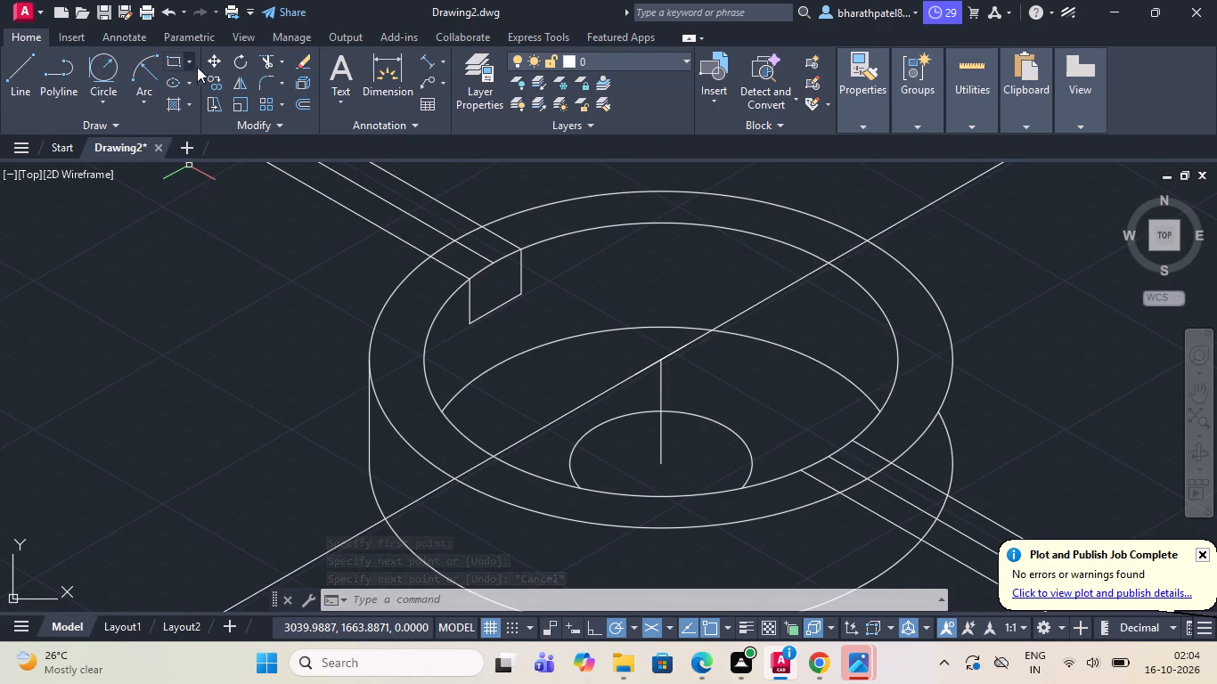
pyautogui.click(268, 60)
pyautogui.scroll(2, 405, 234)
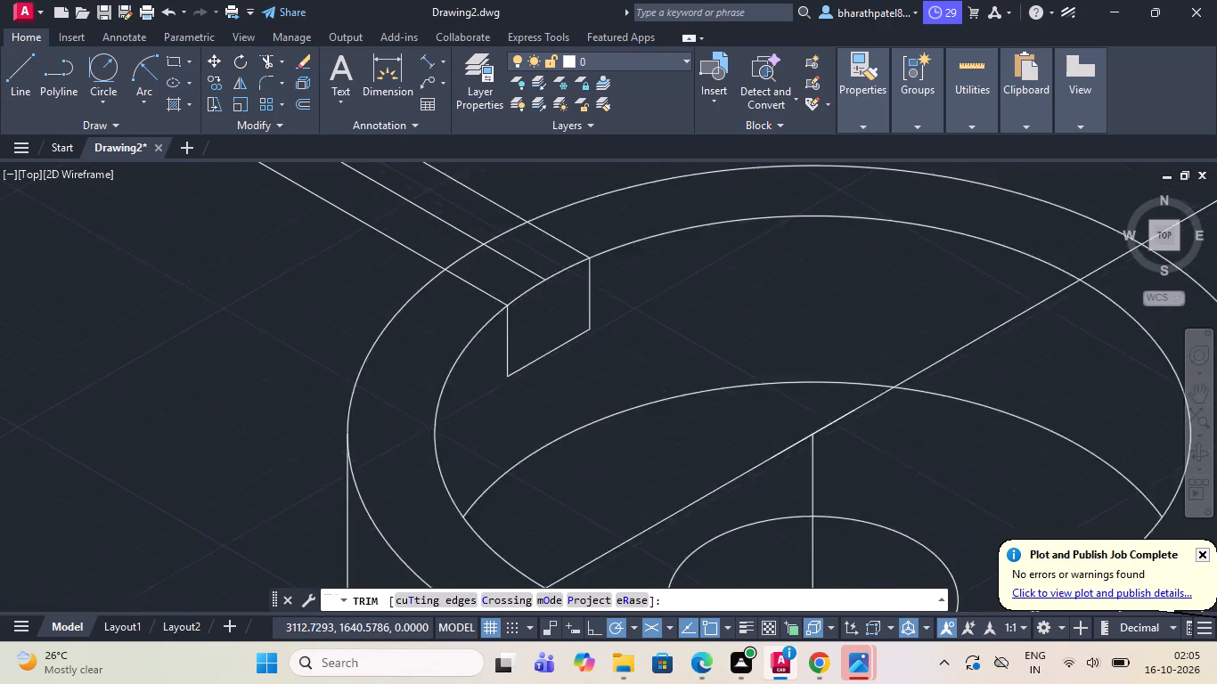
pyautogui.moveTo(404, 285); pyautogui.dragTo(569, 197)
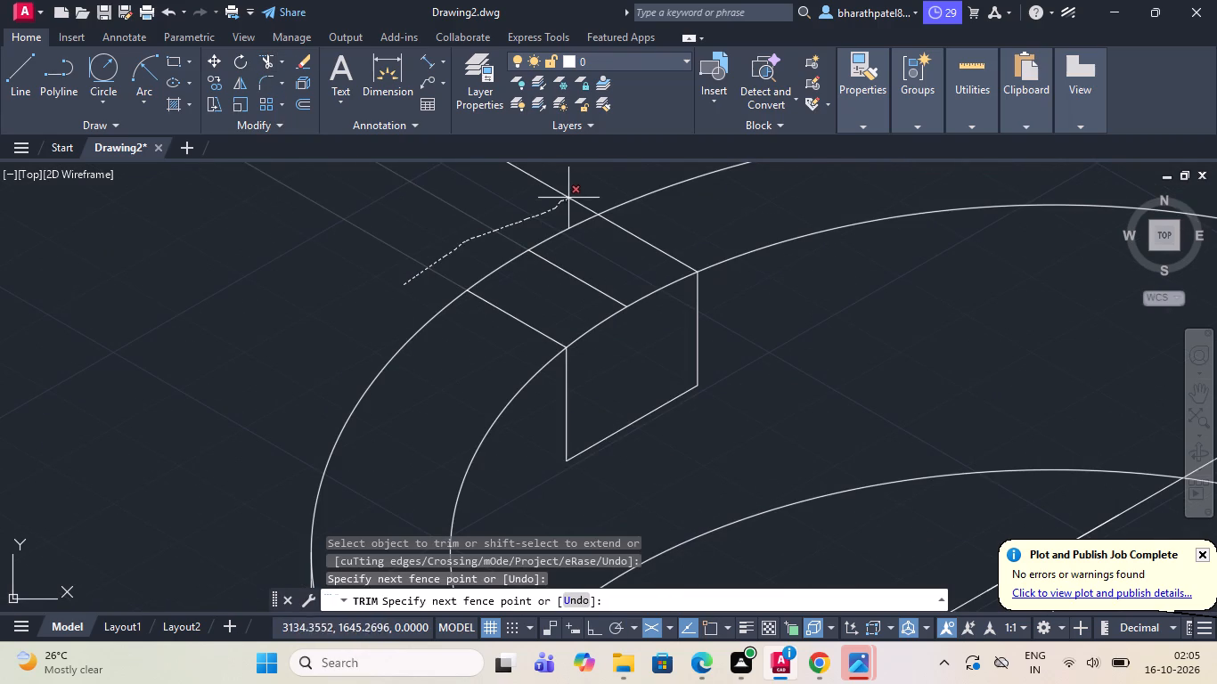
pyautogui.moveTo(569, 197); pyautogui.dragTo(580, 193)
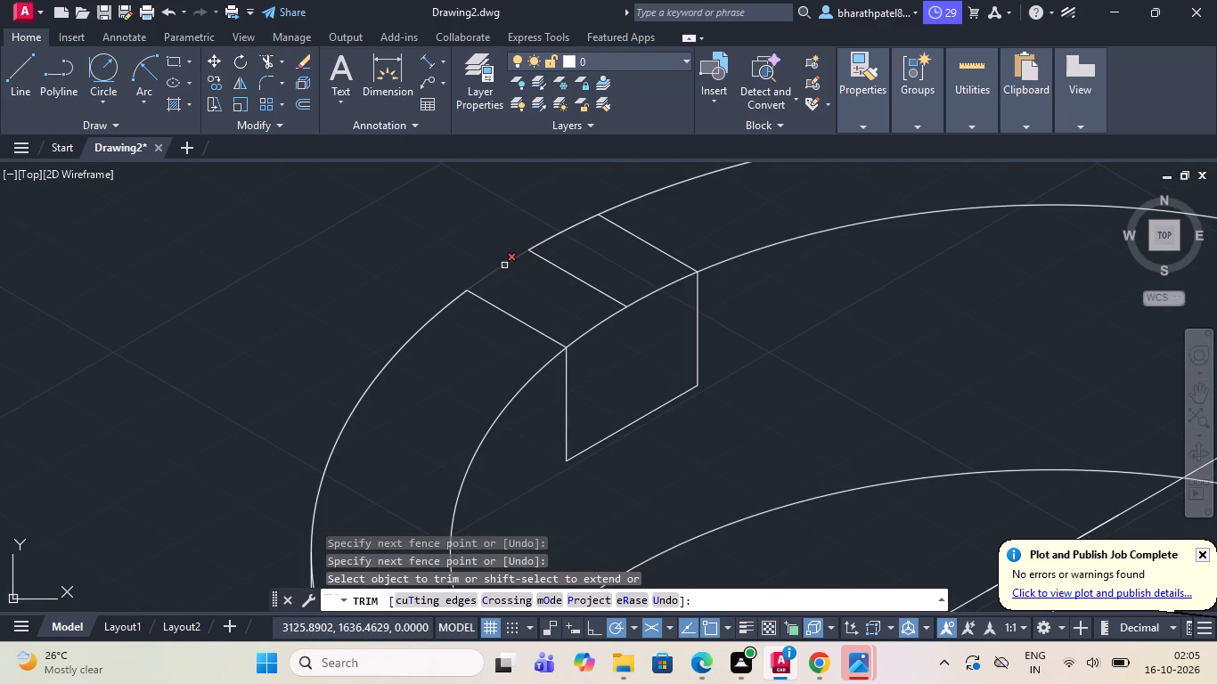
# Trim the upper 160- and 130-diameter isocircle arcs between the two outer parallel lines to open the rear notch.
pyautogui.click(503, 265)
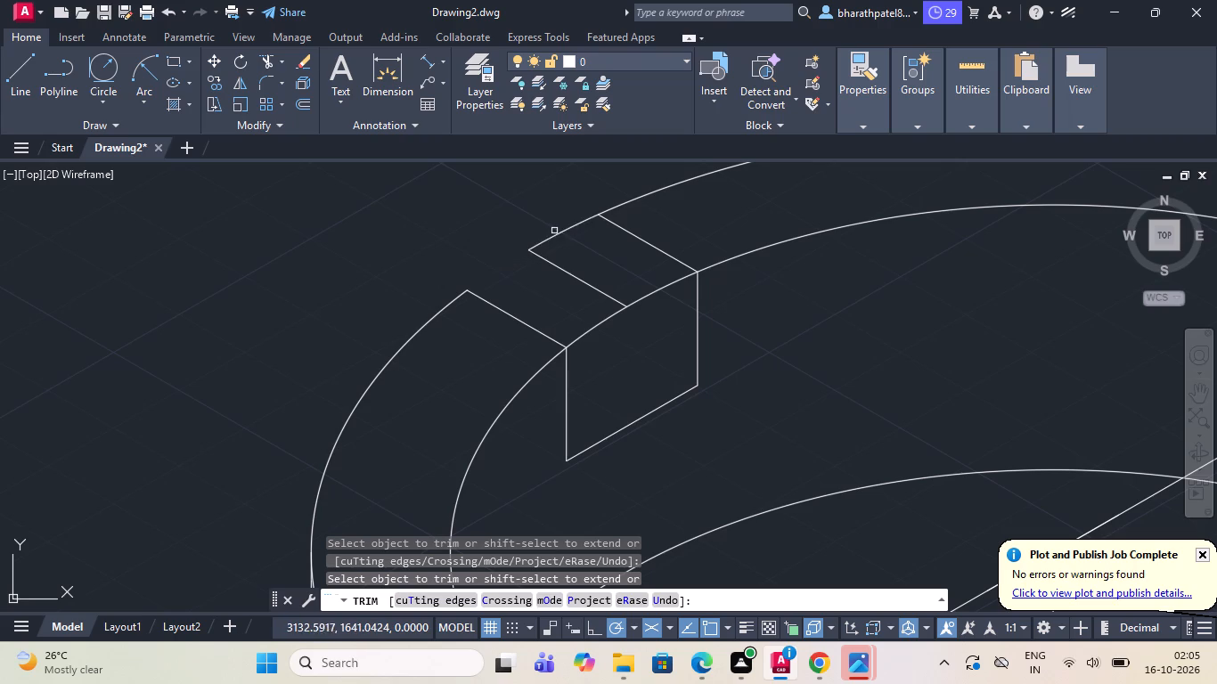
pyautogui.click(557, 231)
pyautogui.moveTo(584, 336); pyautogui.dragTo(597, 331)
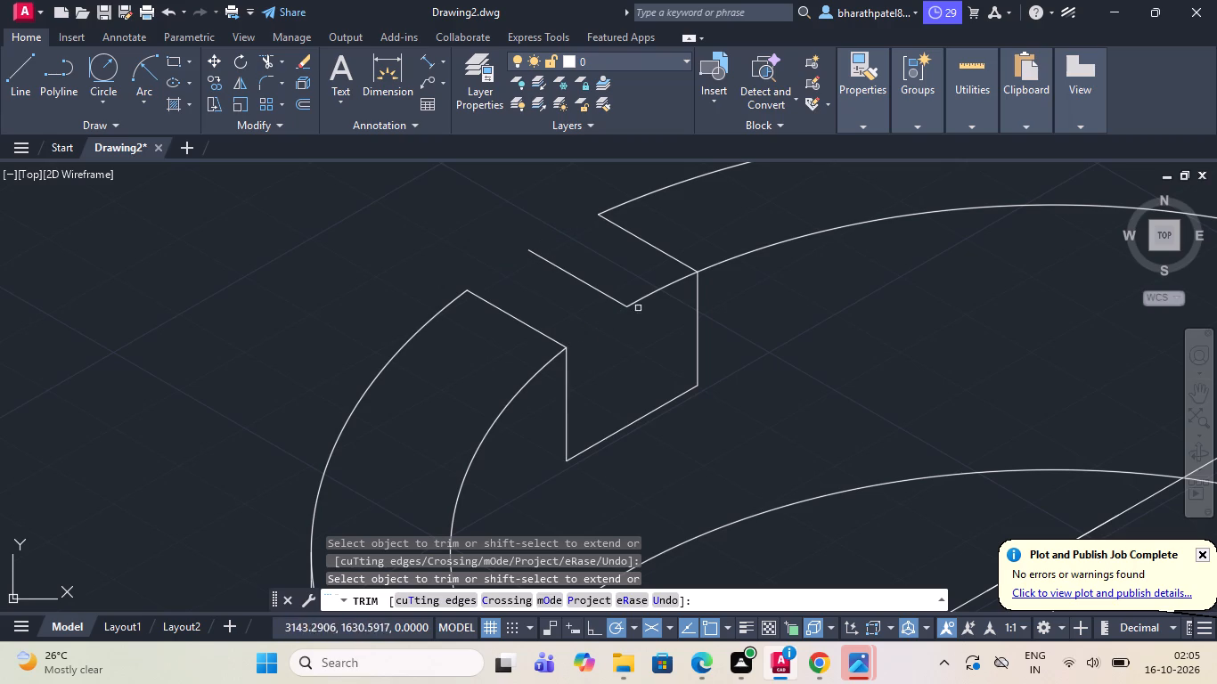
pyautogui.click(646, 294)
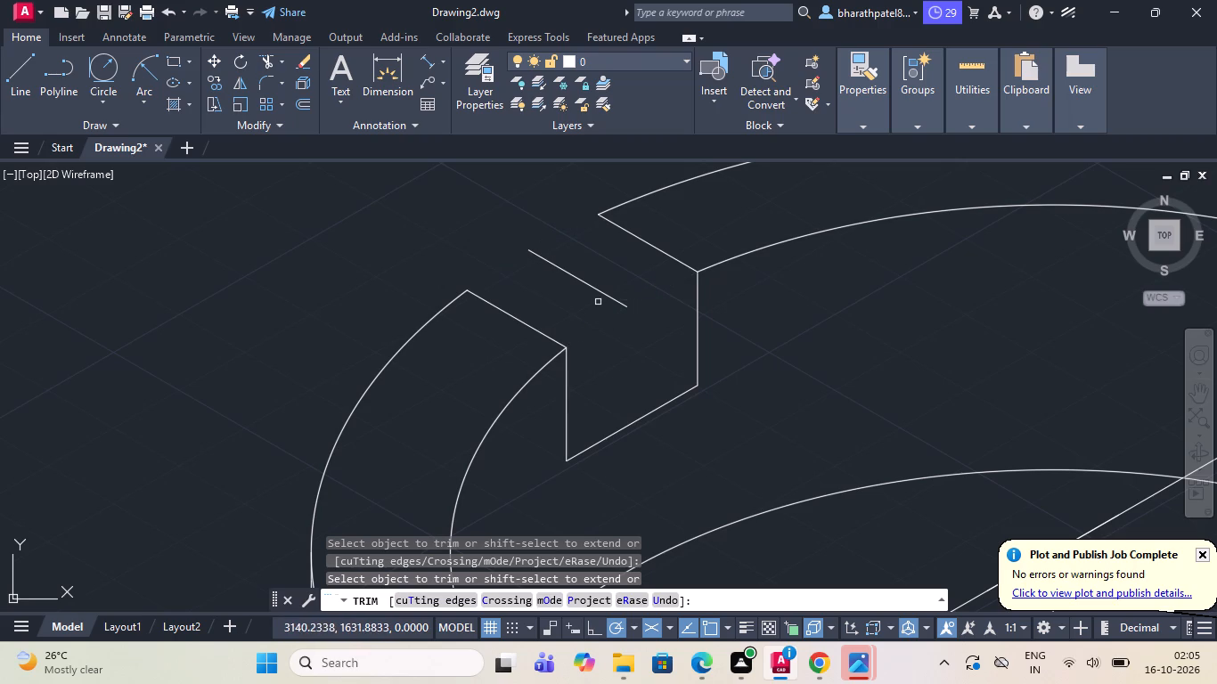
# Trim away the leftover middle parallel line segment inside the rear notch opening.
pyautogui.click(605, 294)
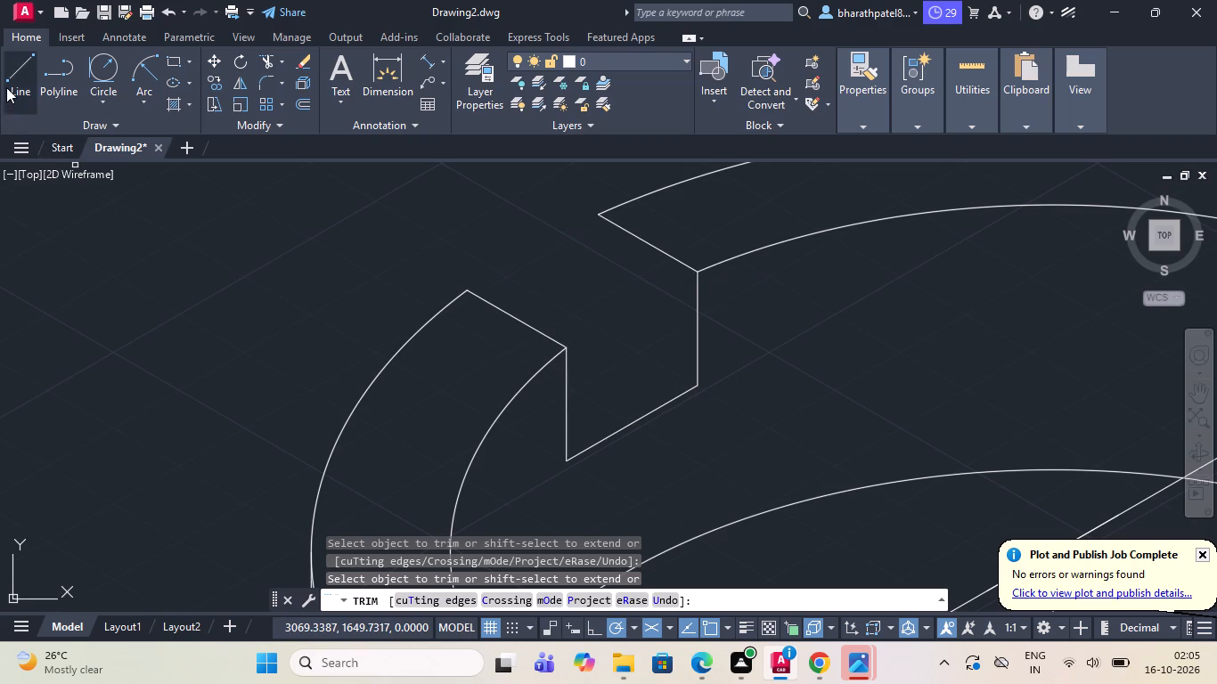
# Draw a 15-unit vertical line down from the notch's upper outer corner, and connect its lower end to the inner vertical line's lower end.
pyautogui.click(10, 82)
pyautogui.click(596, 214)
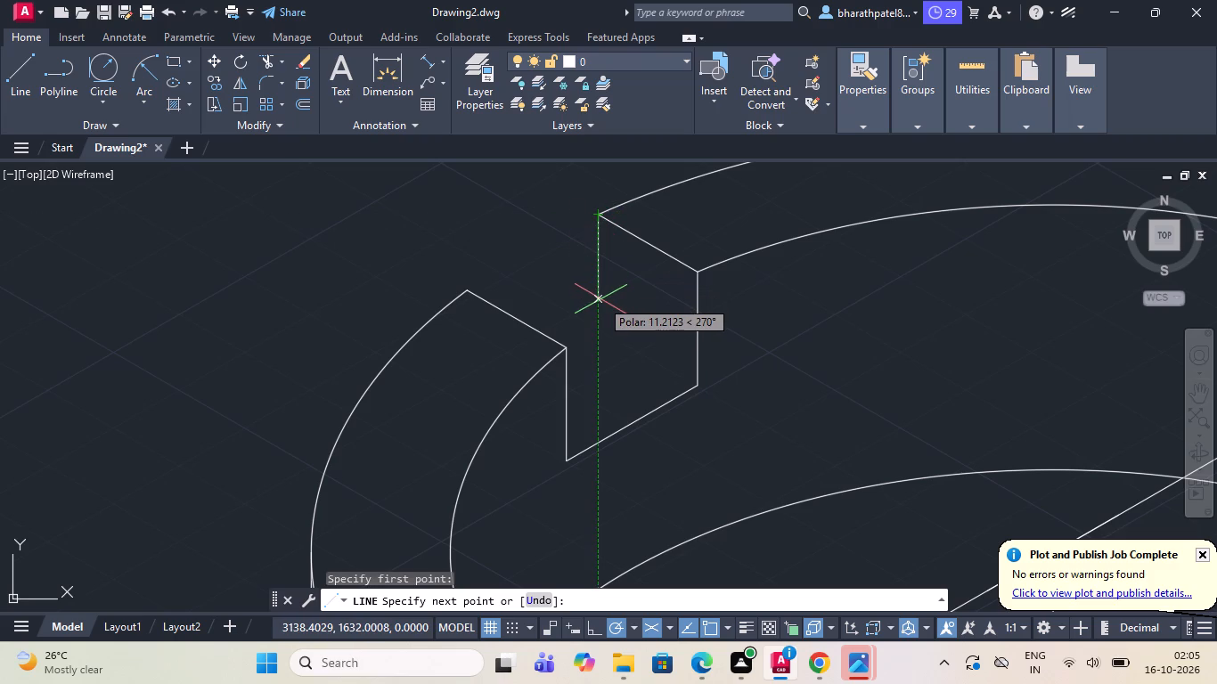
pyautogui.write('15')
pyautogui.press('Return')
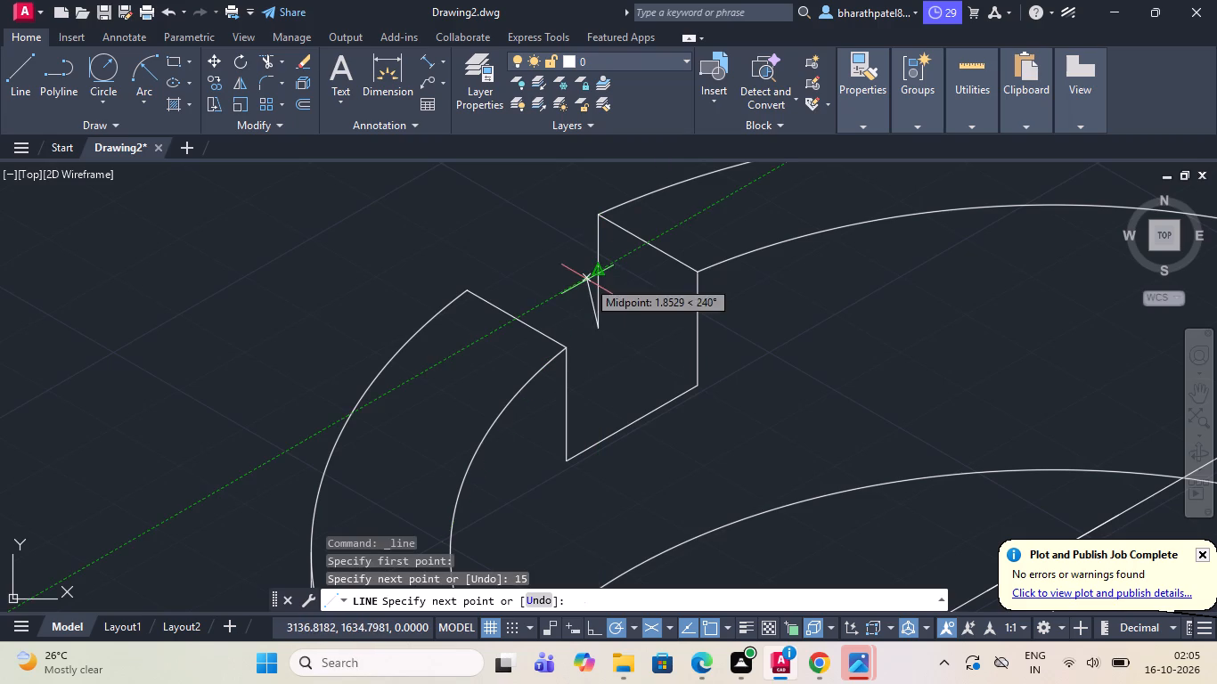
pyautogui.scroll(3, 698, 382)
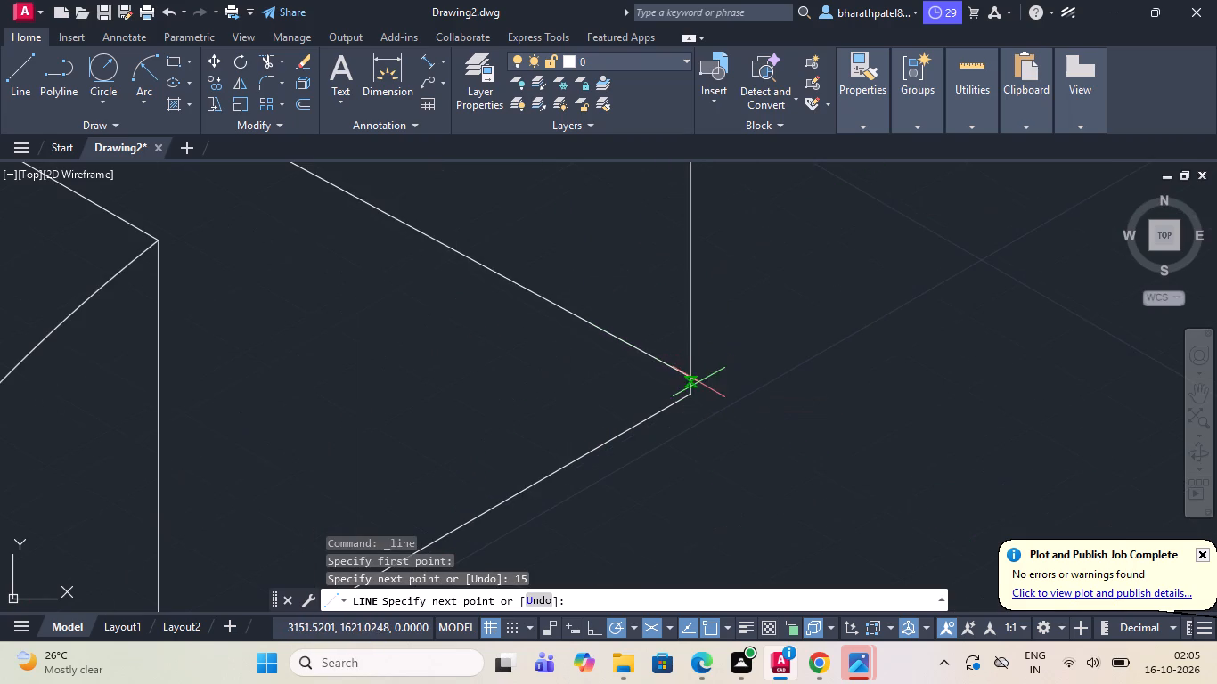
pyautogui.click(689, 395)
pyautogui.press('Escape')
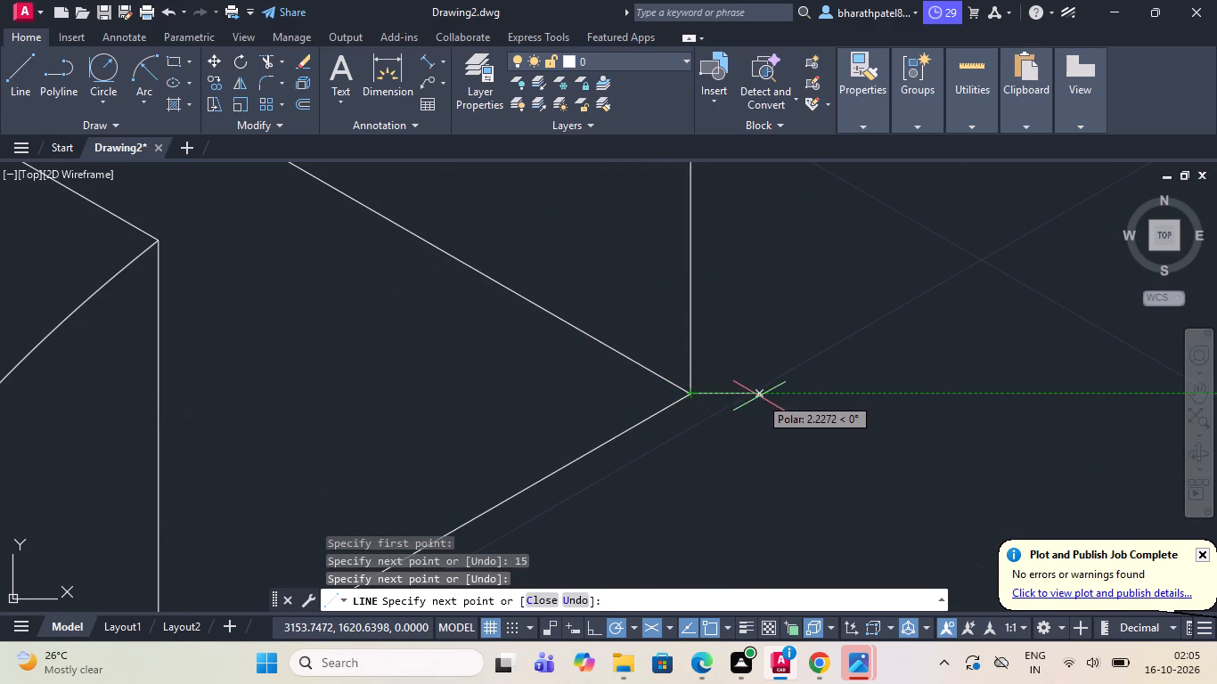
# Extend the upper 160-diameter isocircle arc across the rear notch opening to close its gap.
pyautogui.scroll(-4, 583, 357)
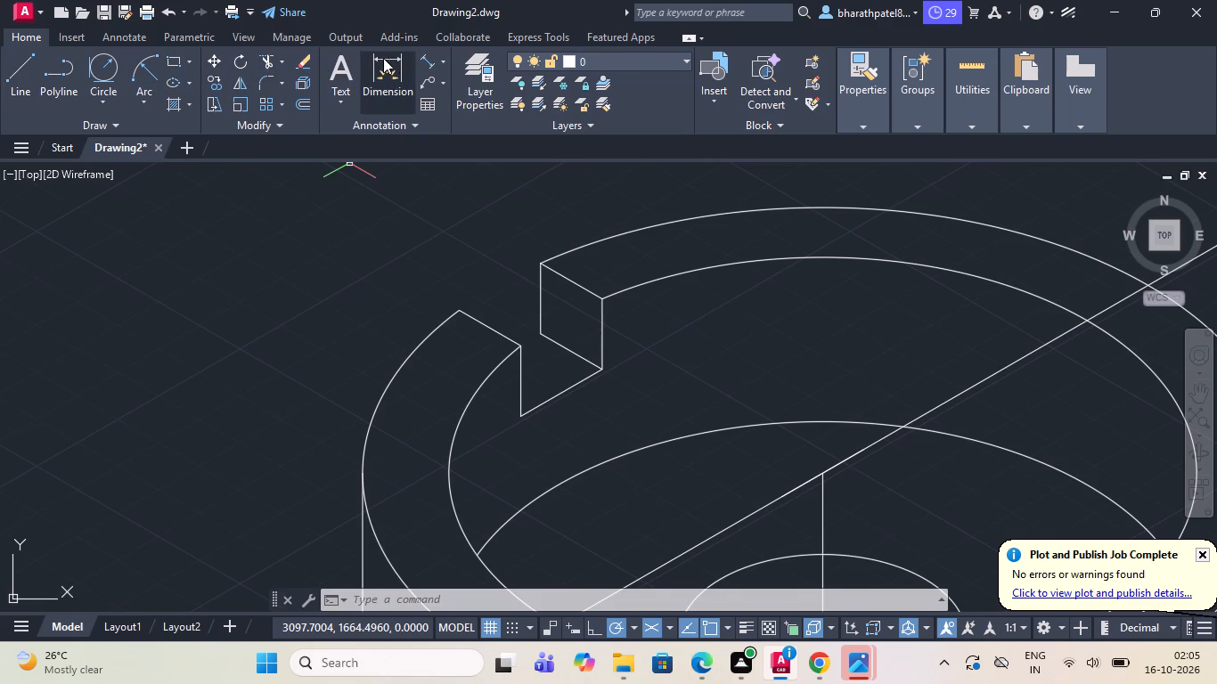
pyautogui.click(279, 63)
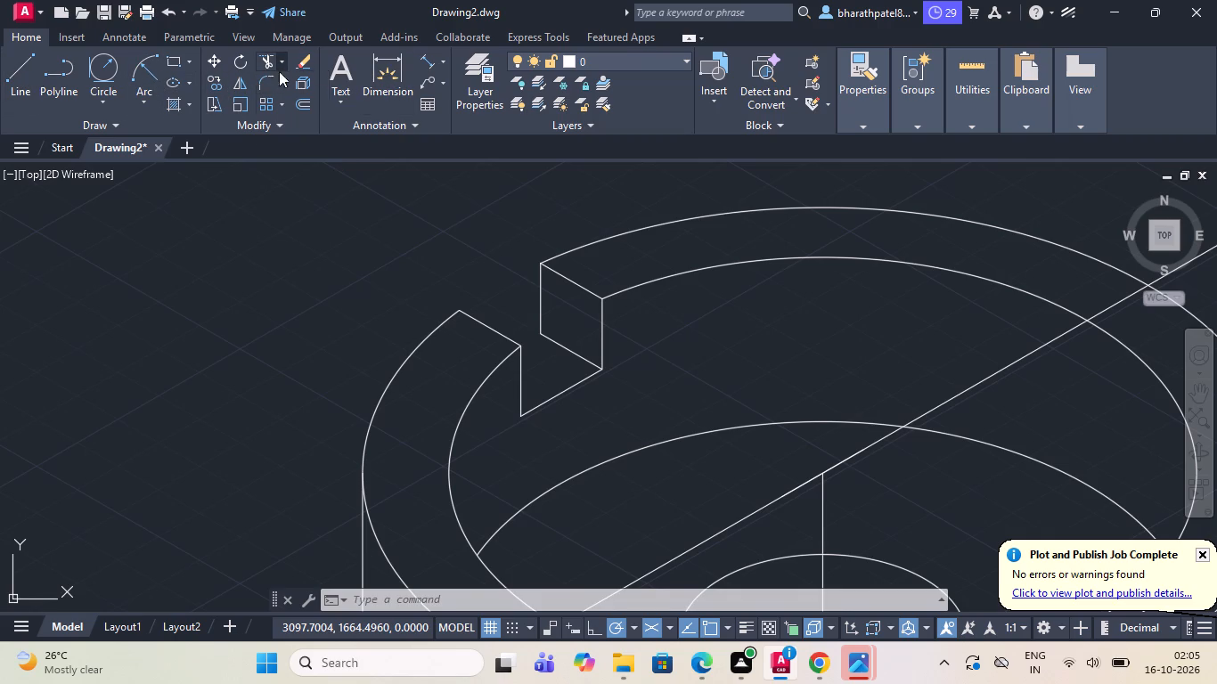
pyautogui.click(280, 126)
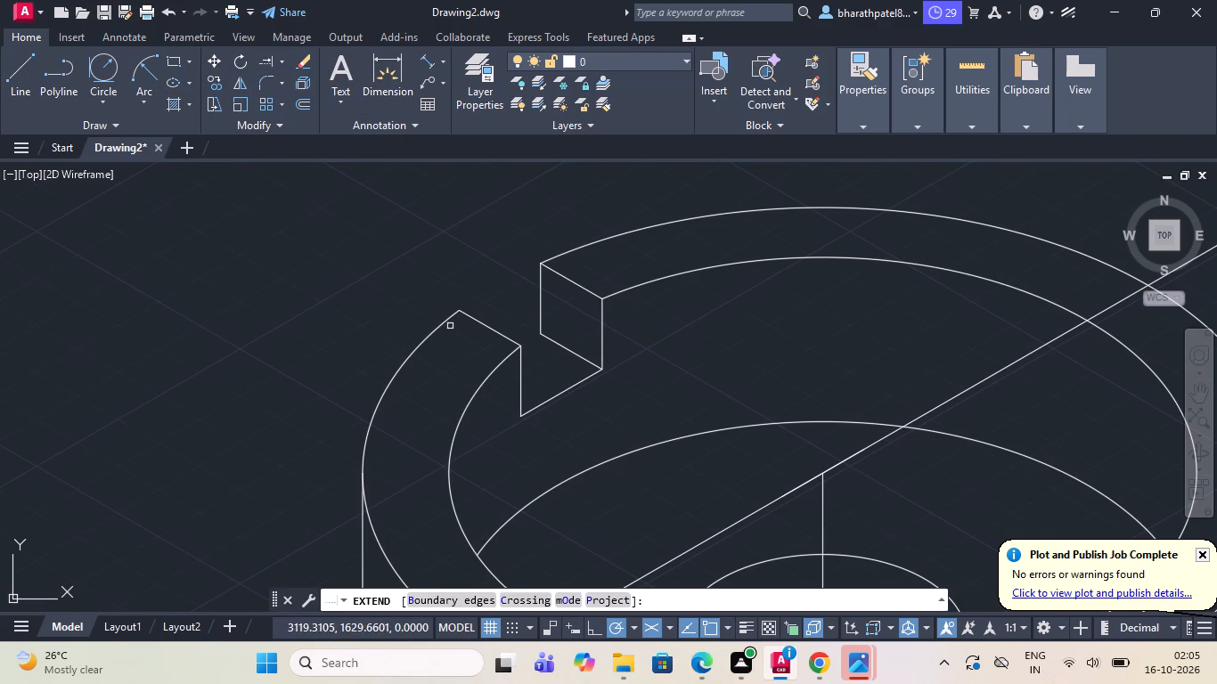
pyautogui.click(447, 318)
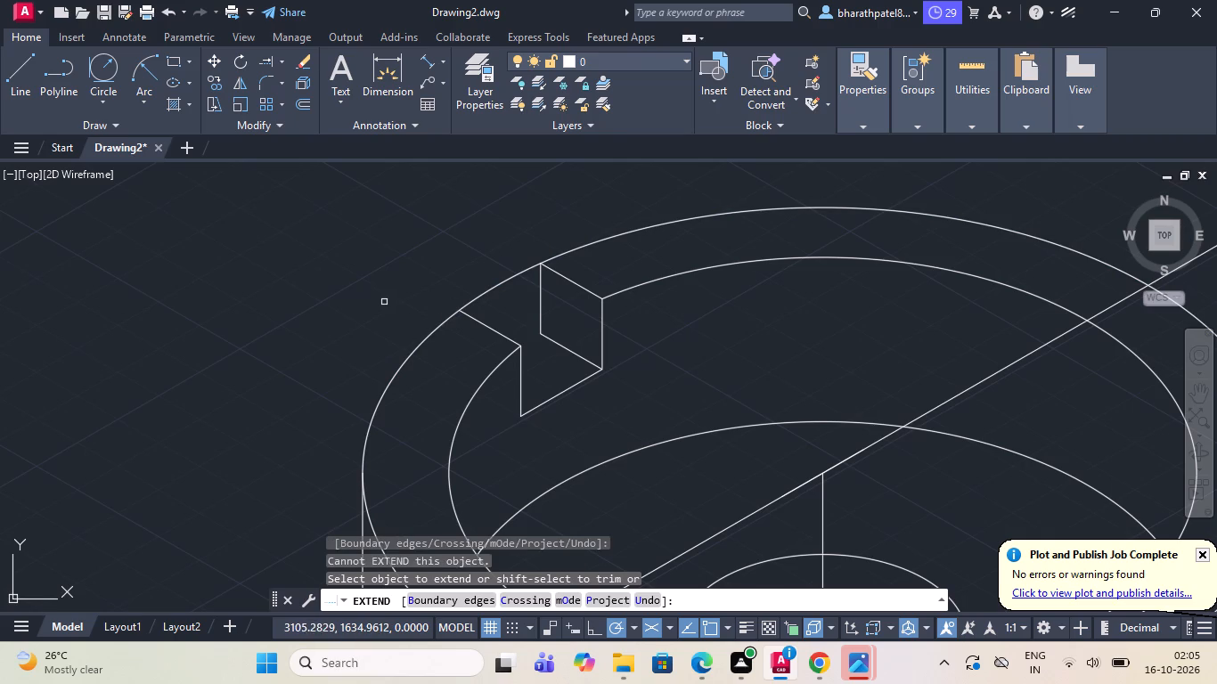
pyautogui.press('Escape')
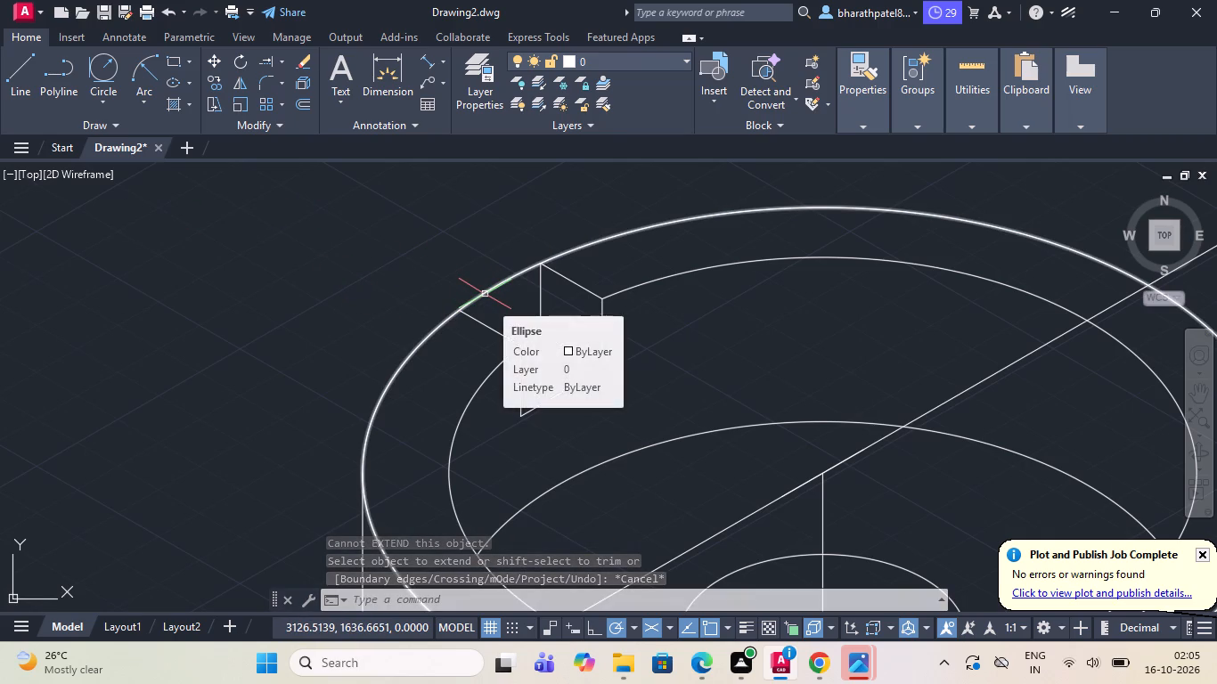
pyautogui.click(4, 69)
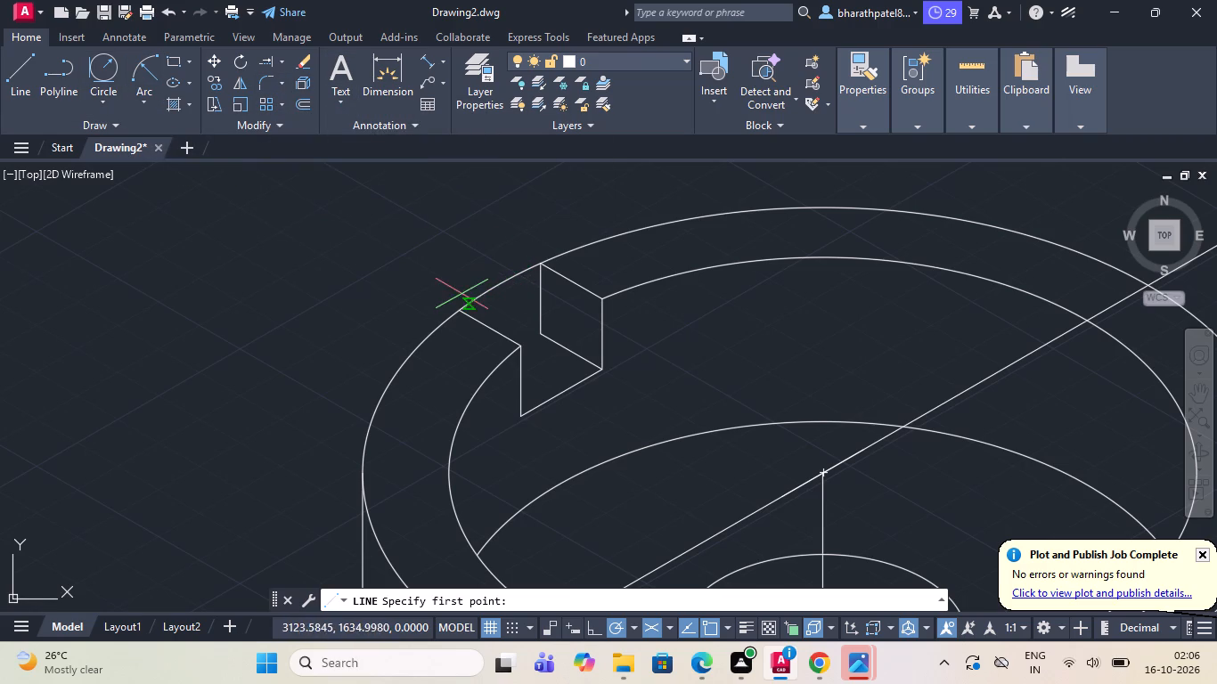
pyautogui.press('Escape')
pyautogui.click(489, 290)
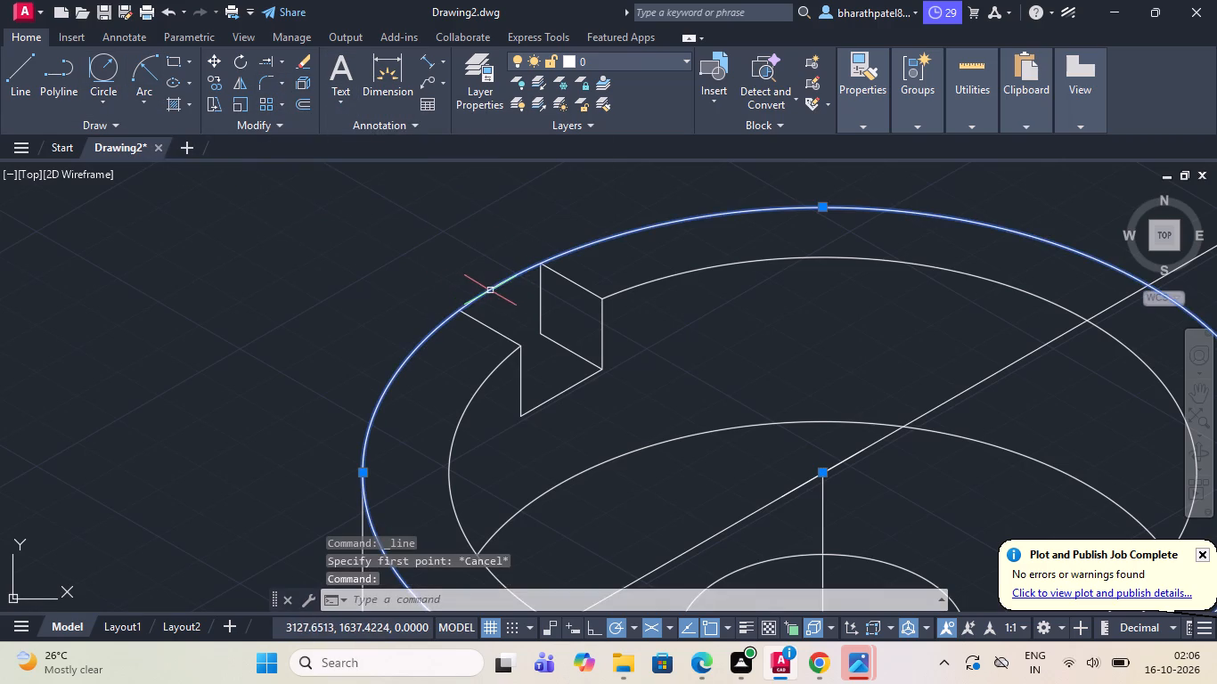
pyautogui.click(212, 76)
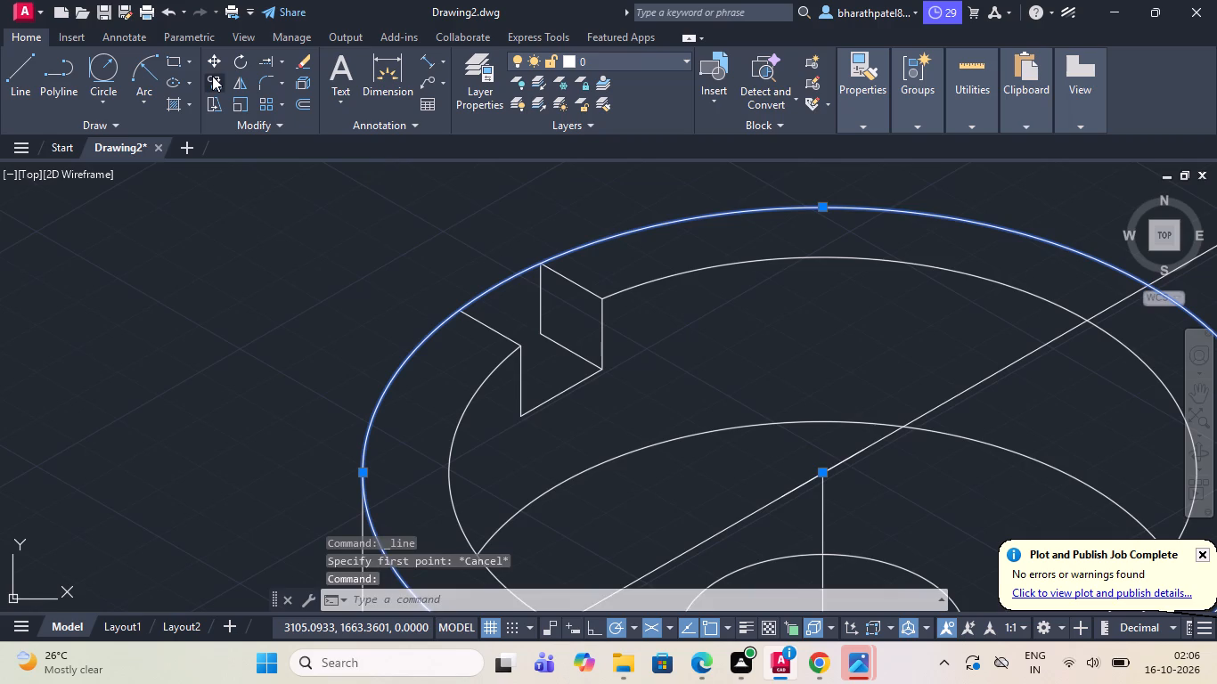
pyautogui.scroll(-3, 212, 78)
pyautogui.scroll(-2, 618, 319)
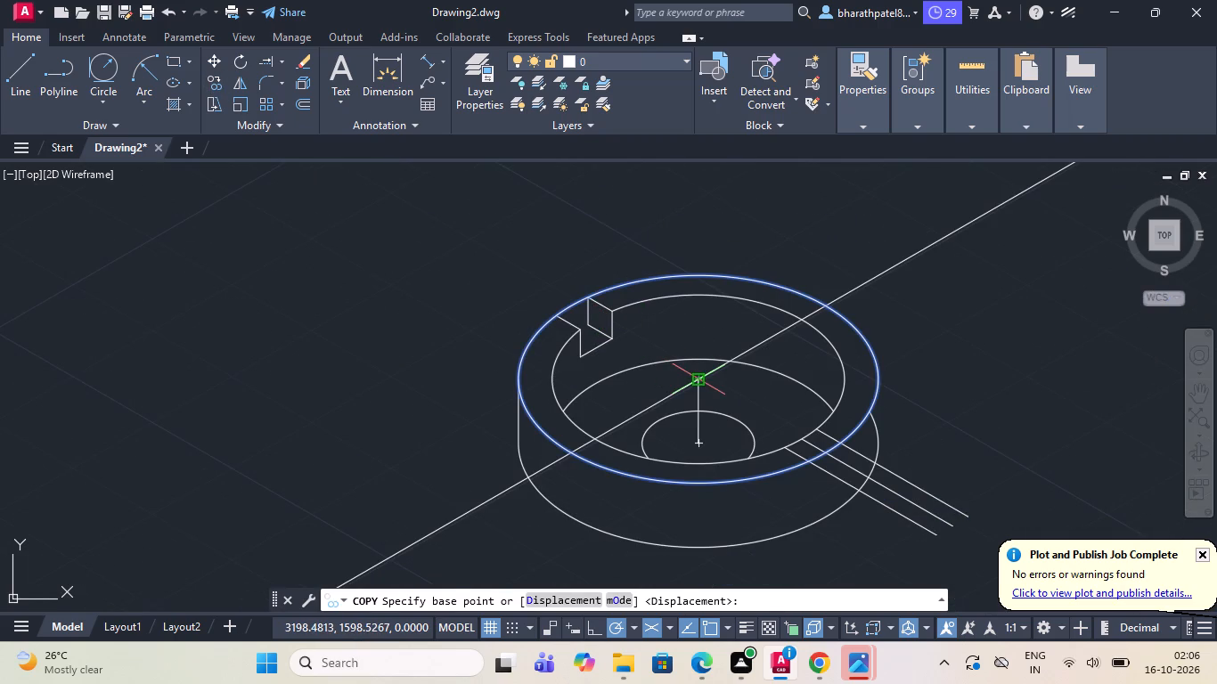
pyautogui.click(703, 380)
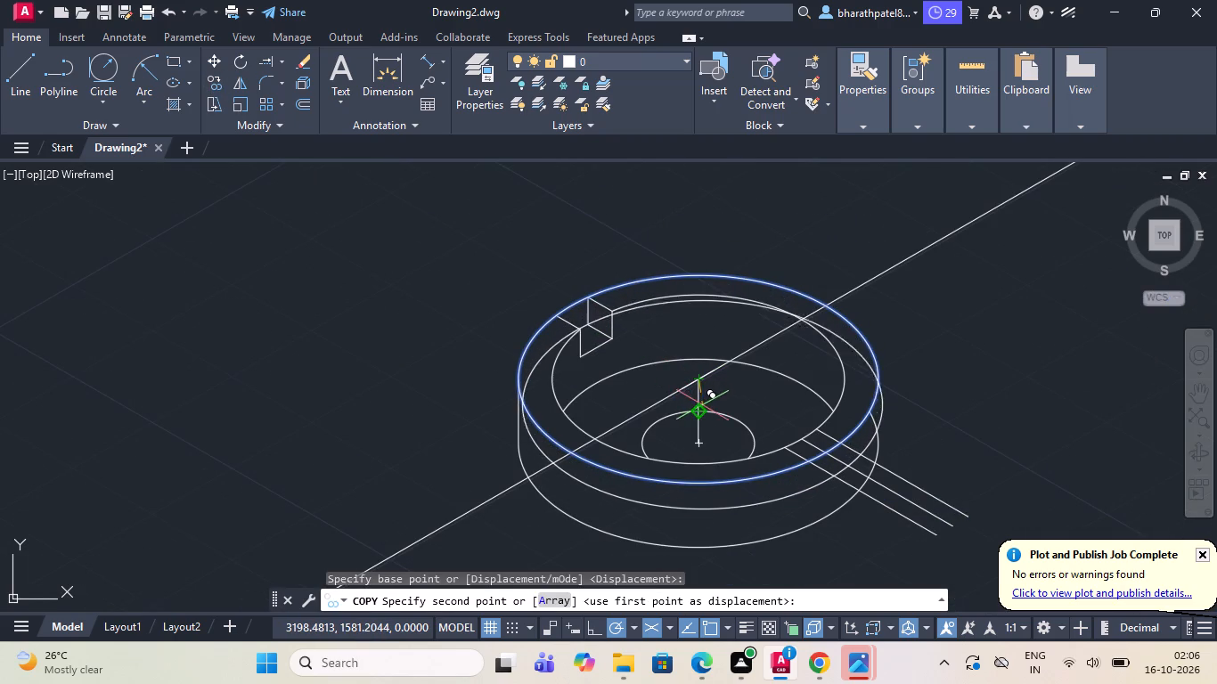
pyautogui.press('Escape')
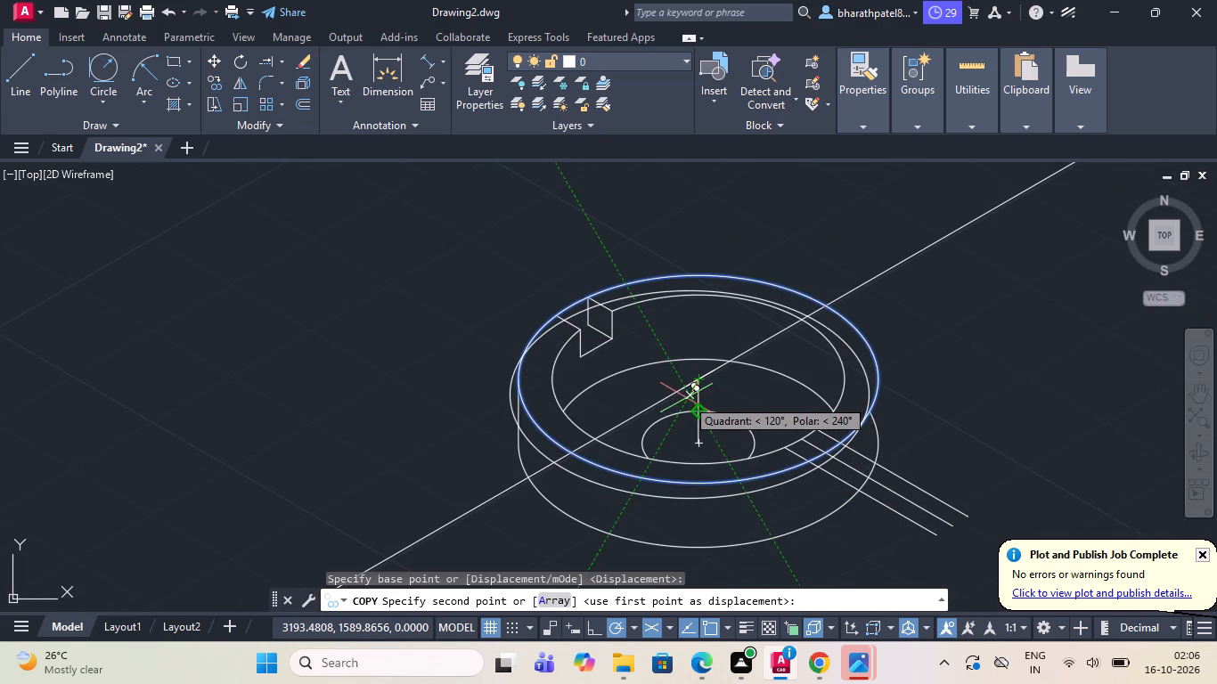
# Copy the upper 160-diameter isocircle from the notch's upper outer corner down to the lower end of the 15-unit vertical line.
pyautogui.click(578, 302)
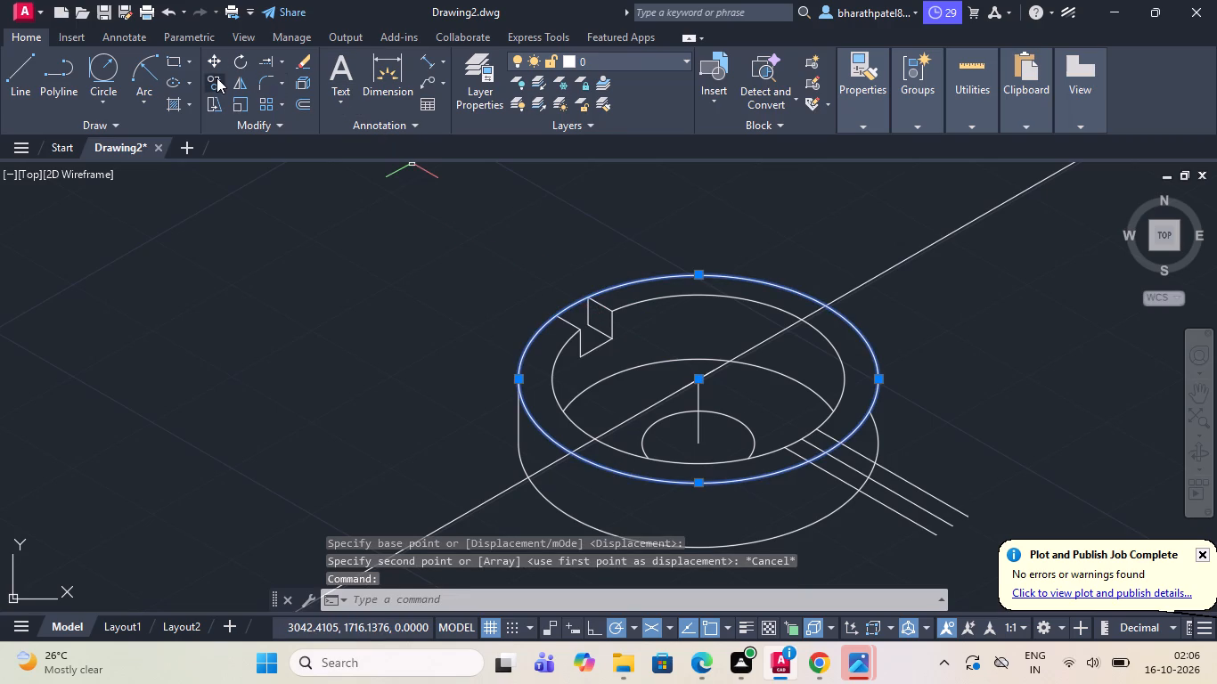
pyautogui.click(218, 78)
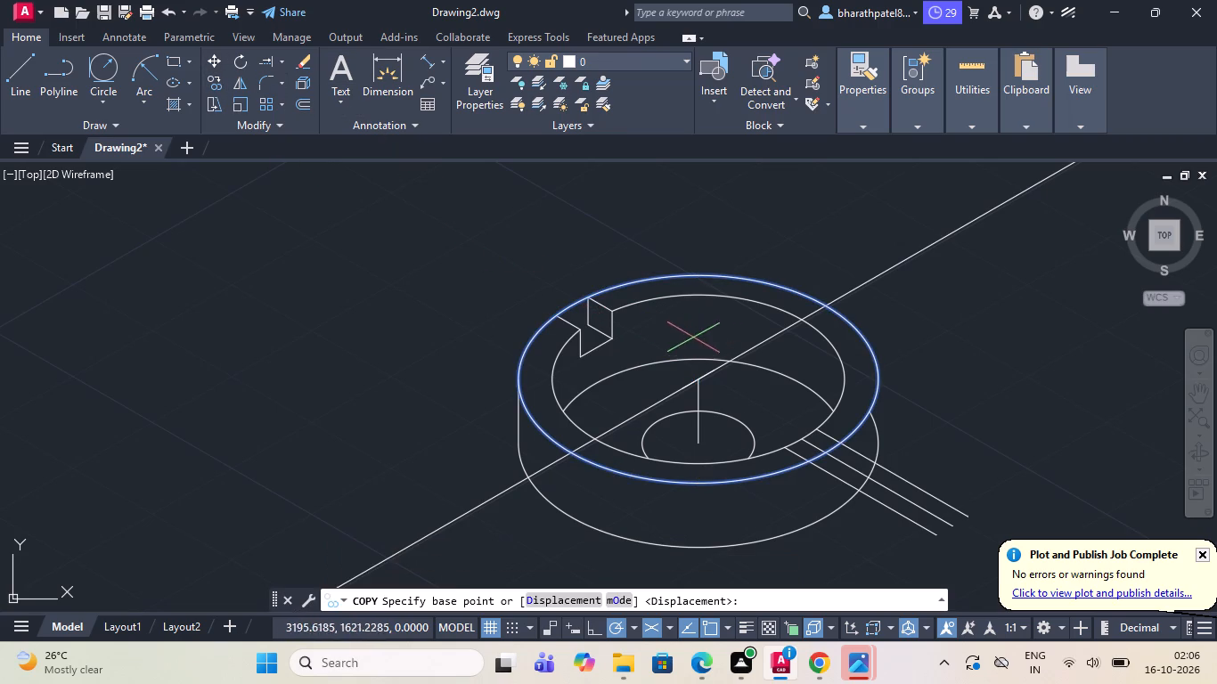
pyautogui.scroll(3, 667, 320)
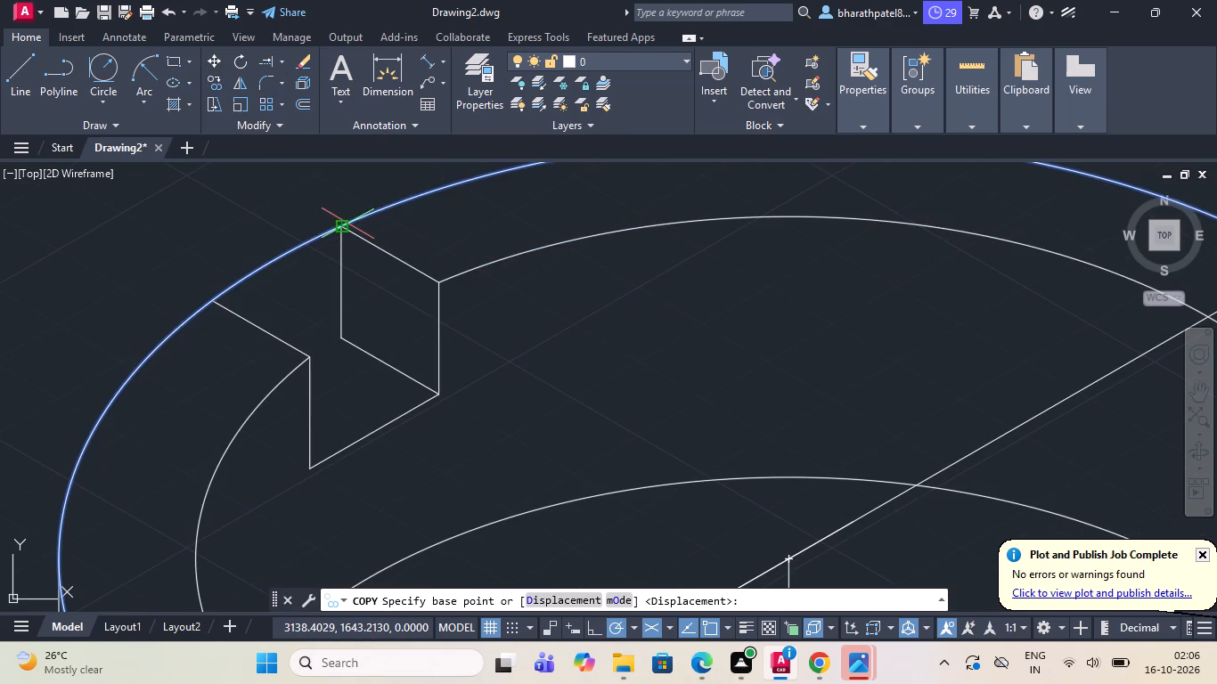
pyautogui.click(347, 220)
pyautogui.scroll(1, 347, 307)
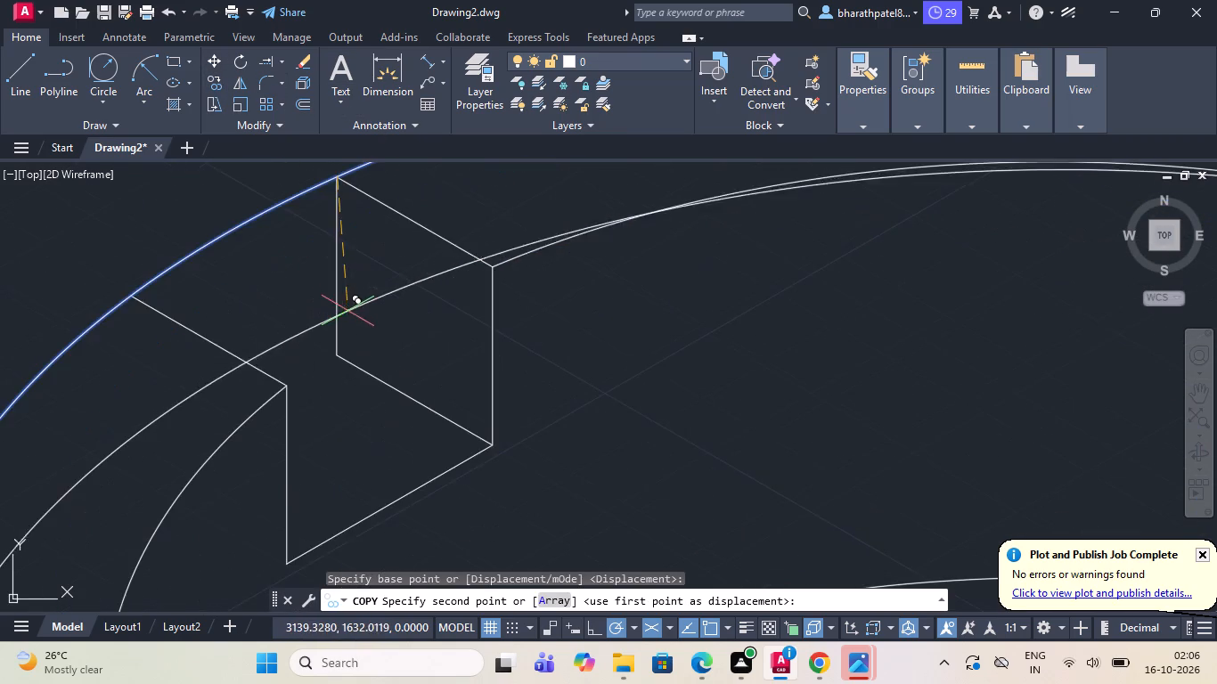
pyautogui.scroll(1, 347, 312)
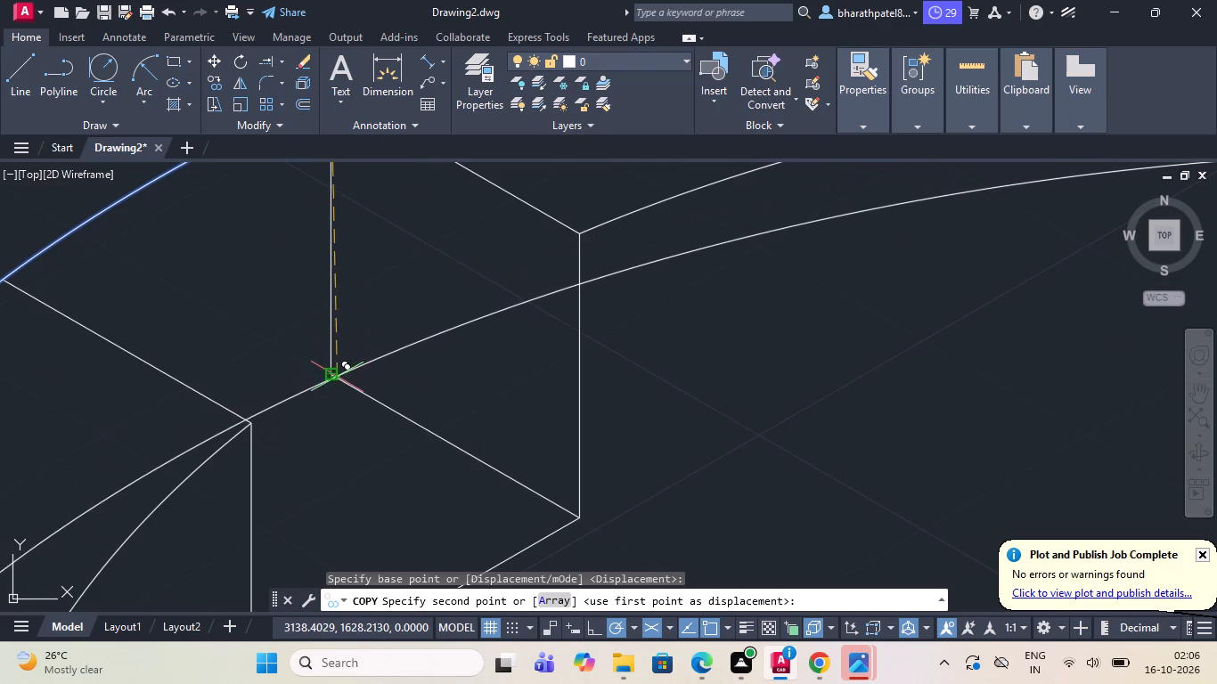
pyautogui.scroll(2, 331, 372)
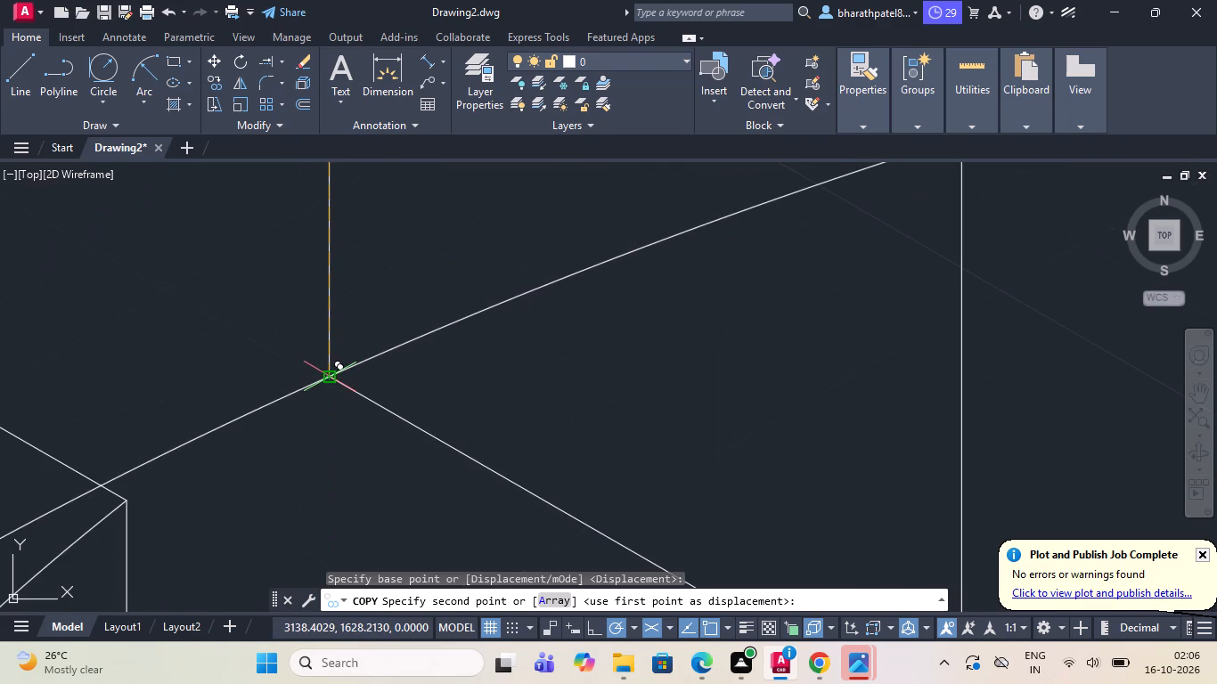
pyautogui.click(325, 382)
pyautogui.press('Escape')
# Trim the copied 160-diameter isocircle across the notch's side face and beyond the notch's opposite vertical edge.
pyautogui.scroll(-5, 325, 382)
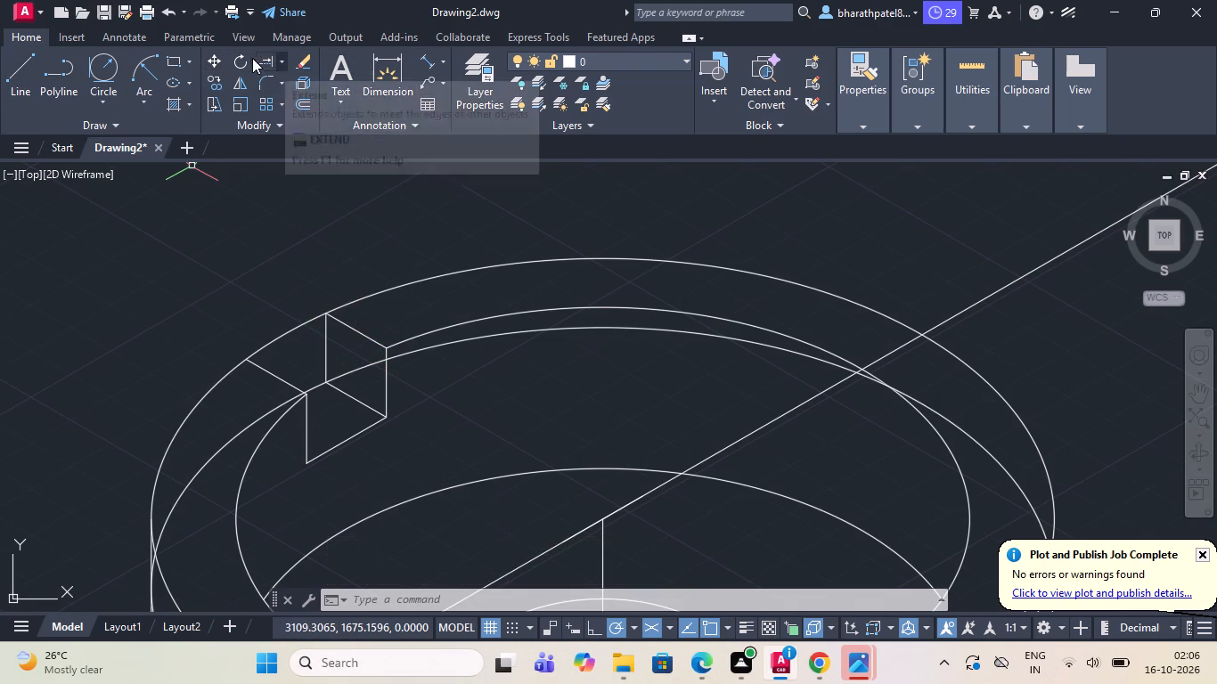
pyautogui.click(282, 57)
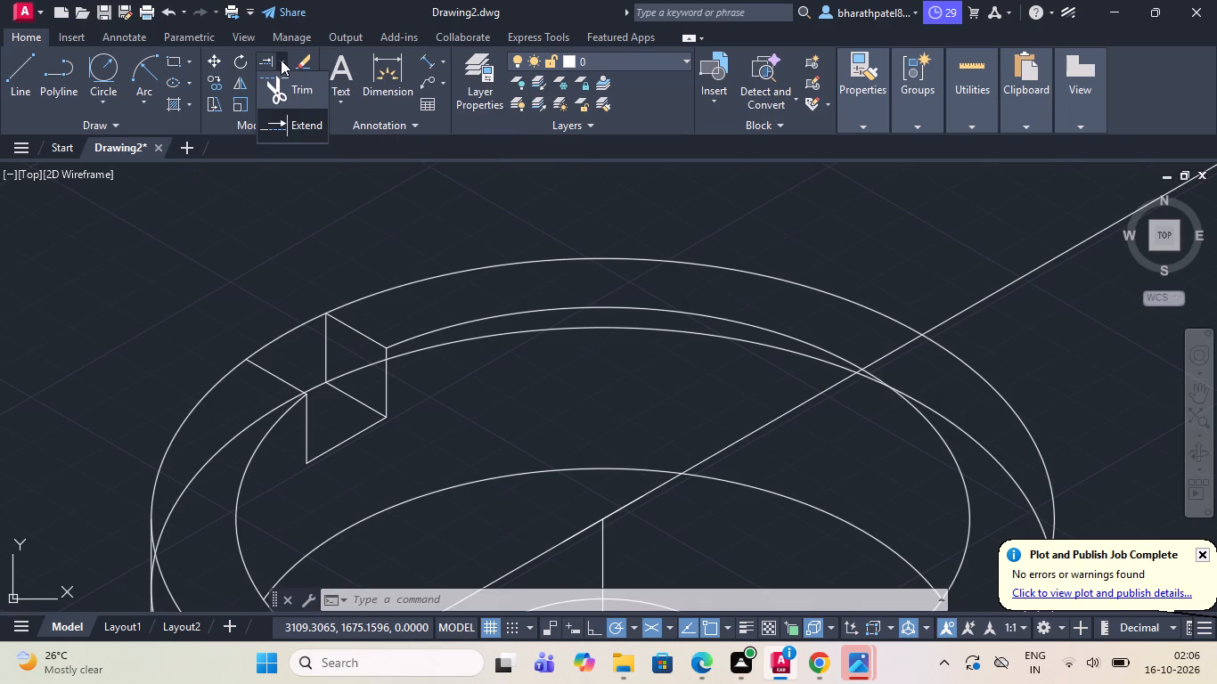
pyautogui.click(287, 93)
pyautogui.click(339, 376)
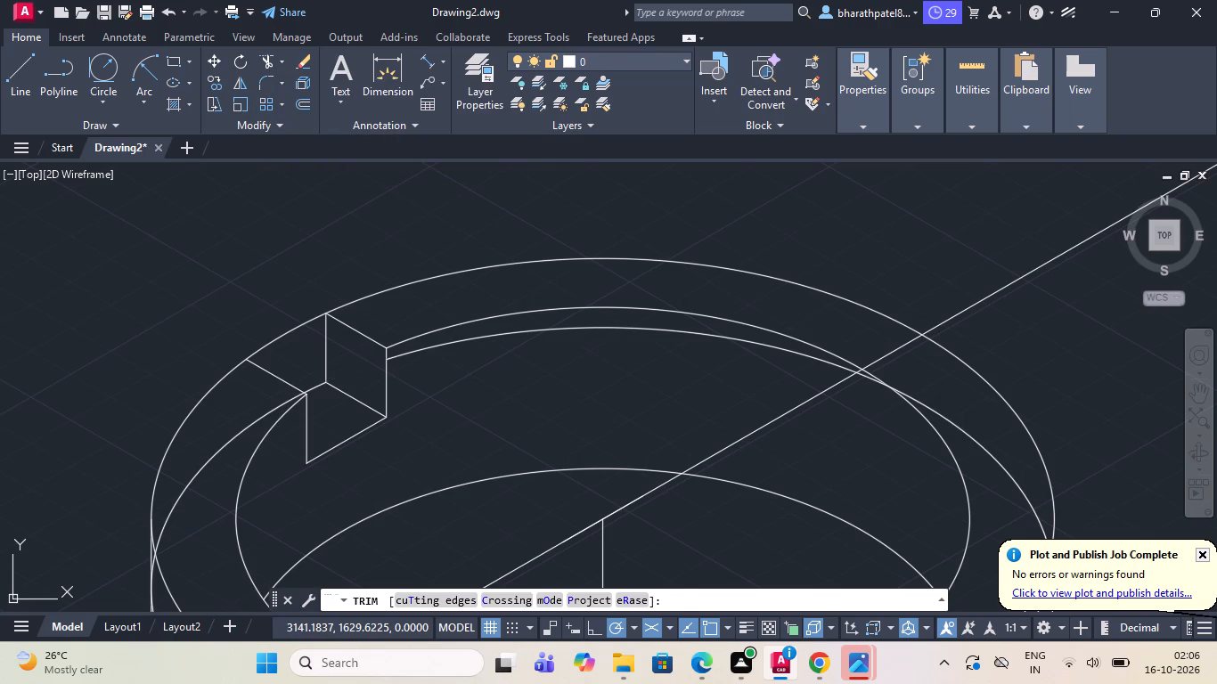
pyautogui.click(264, 419)
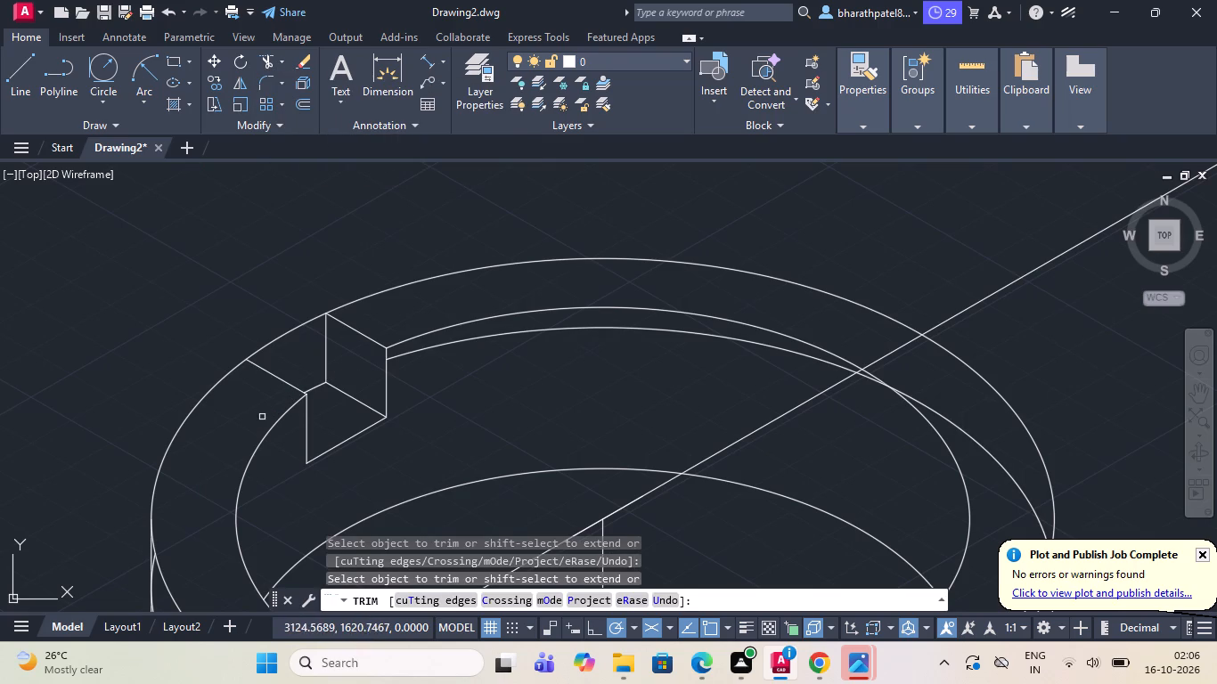
pyautogui.press('Escape')
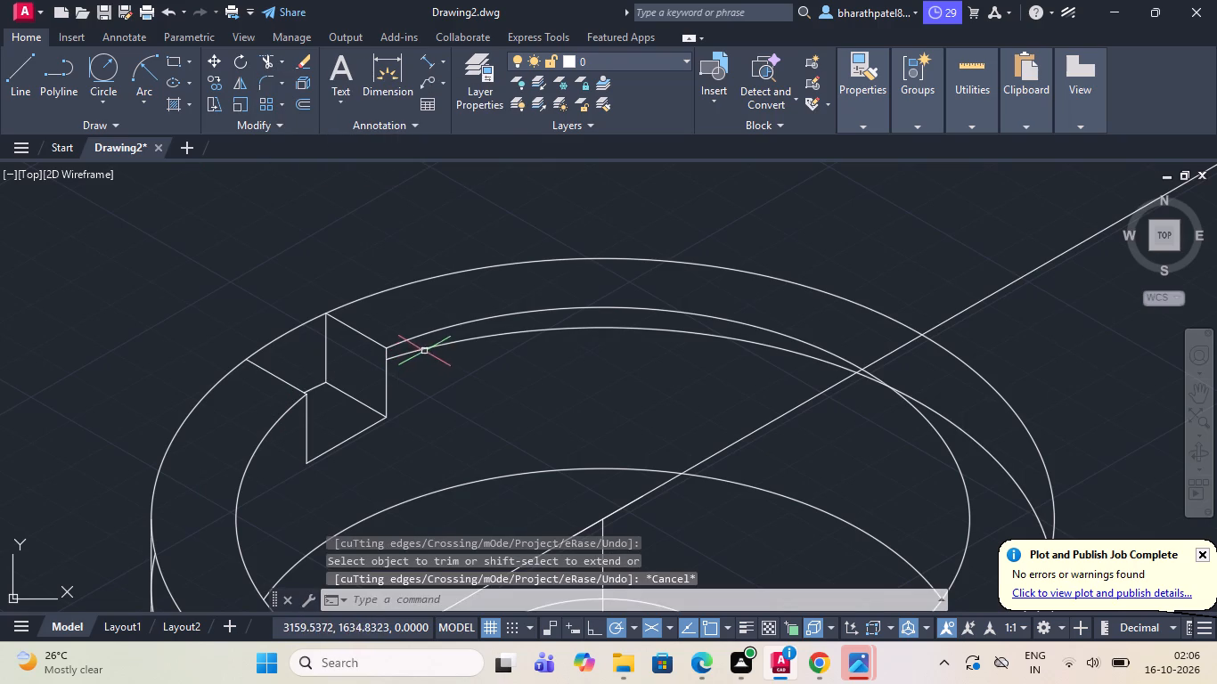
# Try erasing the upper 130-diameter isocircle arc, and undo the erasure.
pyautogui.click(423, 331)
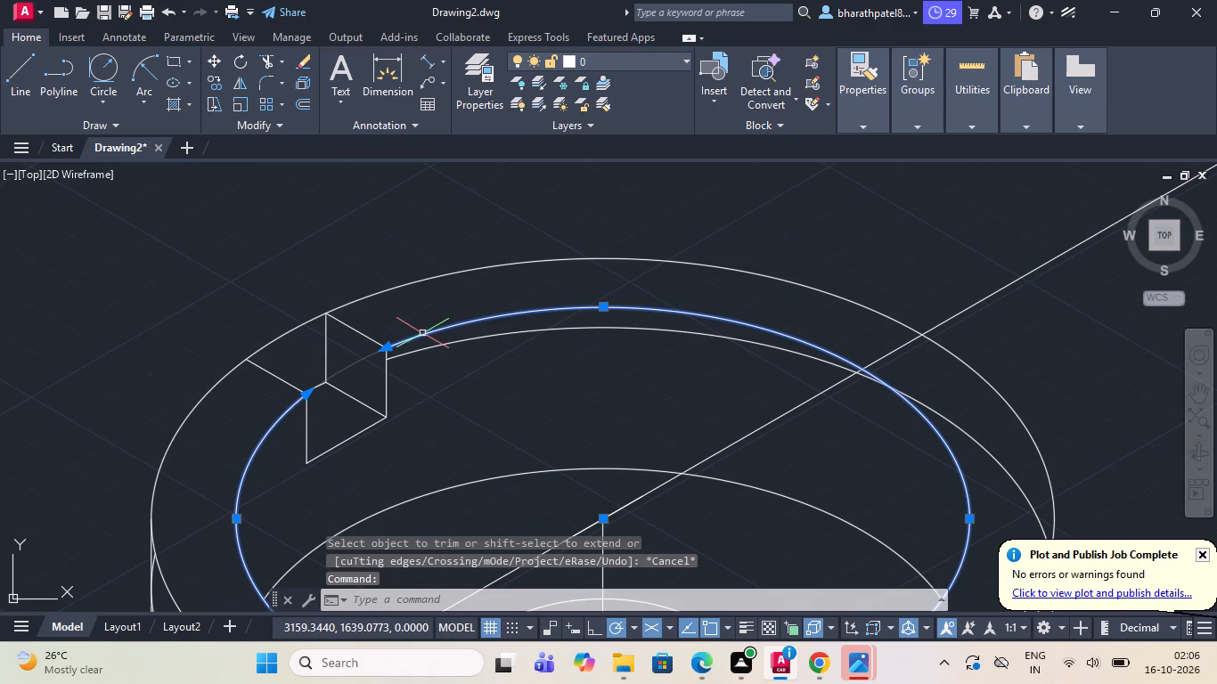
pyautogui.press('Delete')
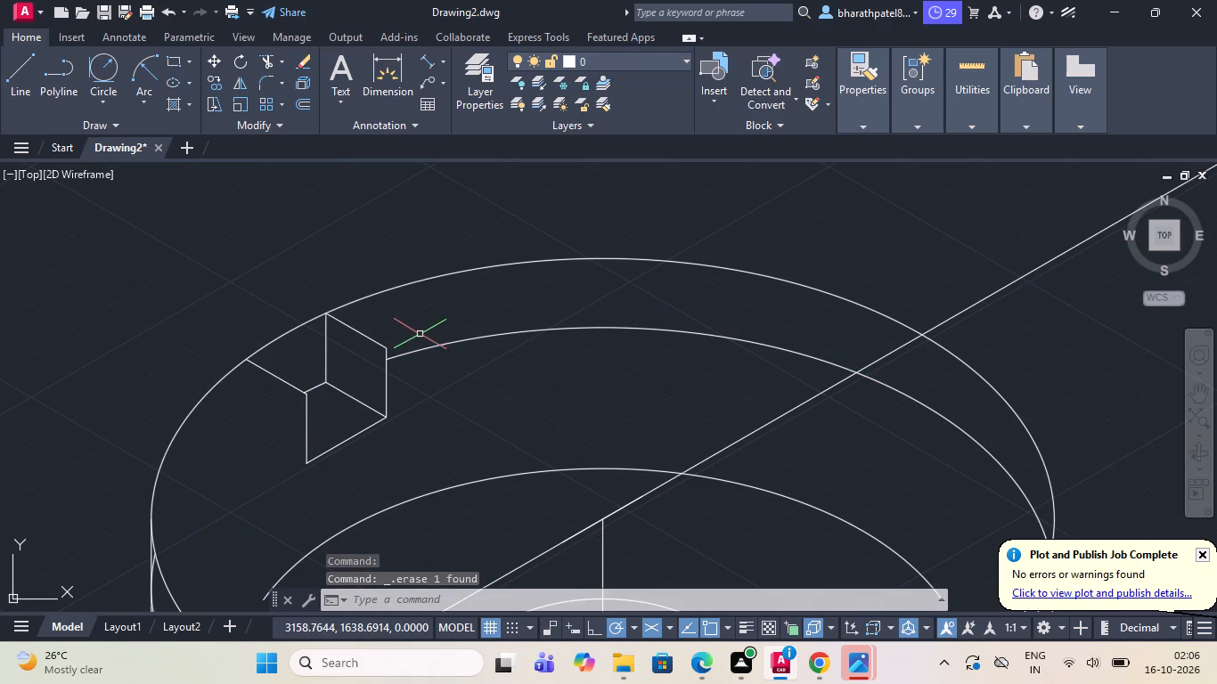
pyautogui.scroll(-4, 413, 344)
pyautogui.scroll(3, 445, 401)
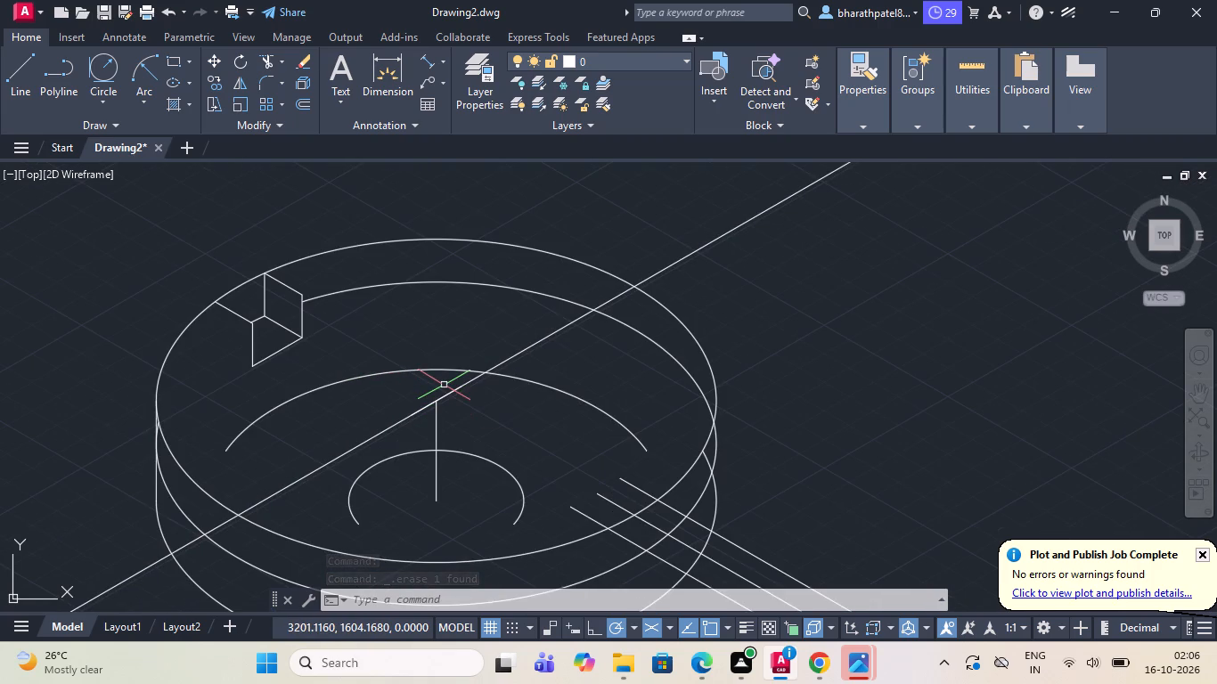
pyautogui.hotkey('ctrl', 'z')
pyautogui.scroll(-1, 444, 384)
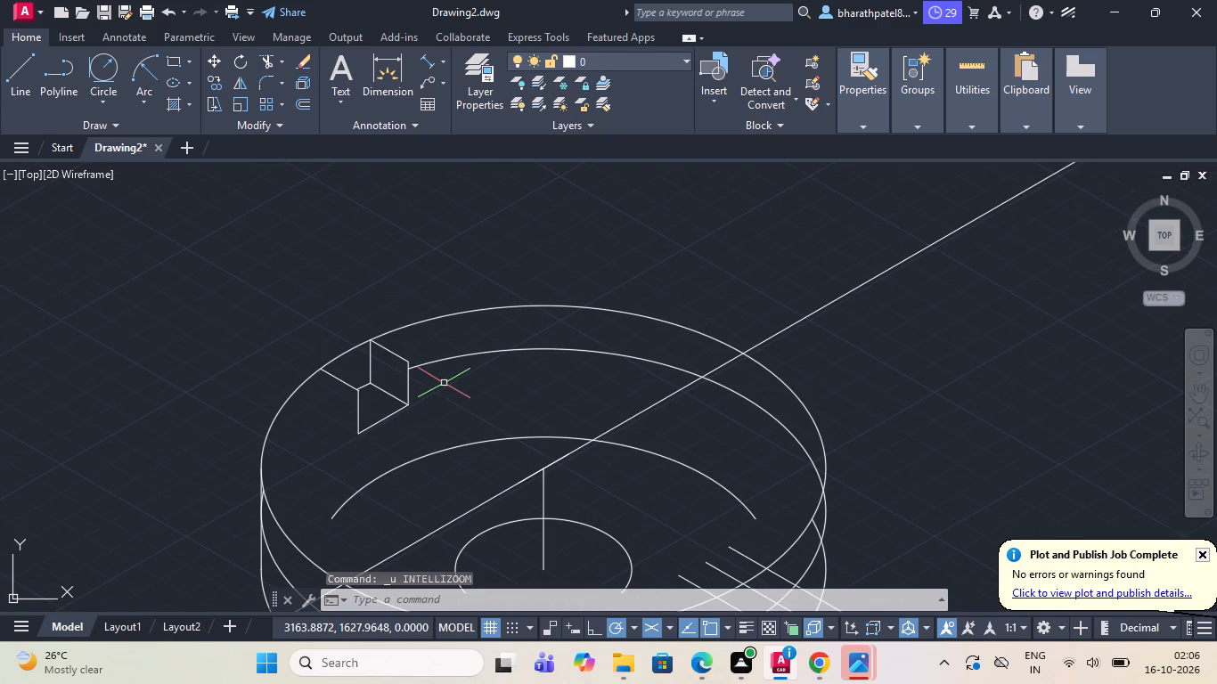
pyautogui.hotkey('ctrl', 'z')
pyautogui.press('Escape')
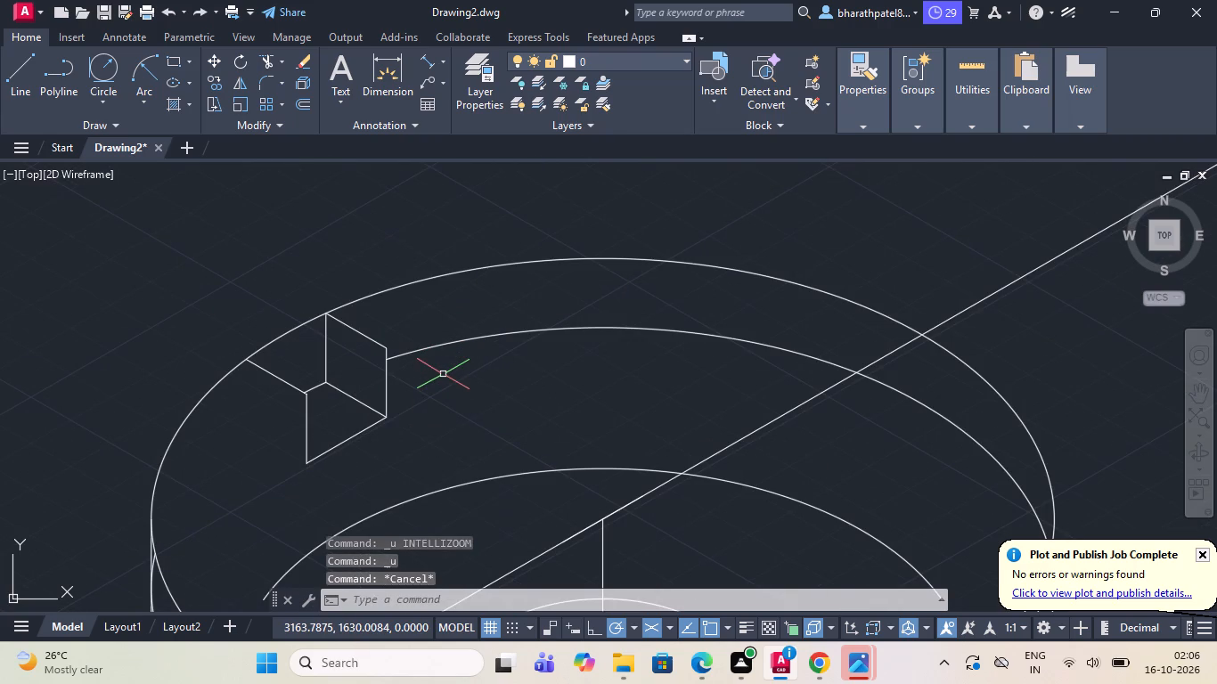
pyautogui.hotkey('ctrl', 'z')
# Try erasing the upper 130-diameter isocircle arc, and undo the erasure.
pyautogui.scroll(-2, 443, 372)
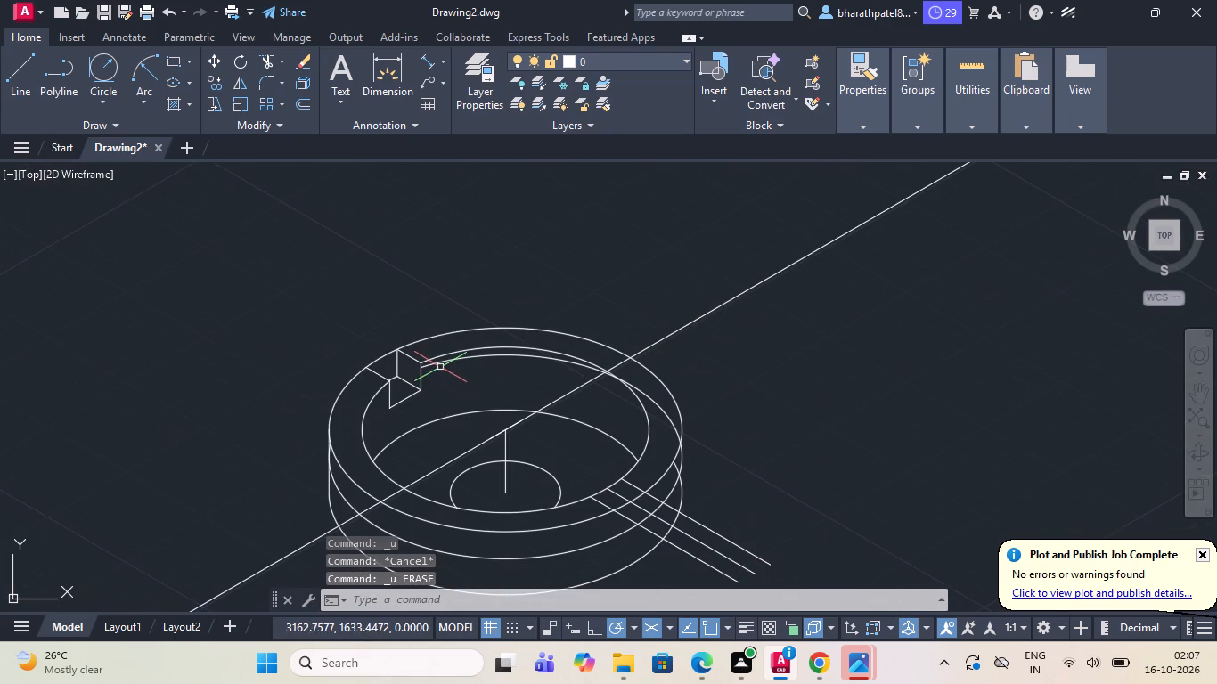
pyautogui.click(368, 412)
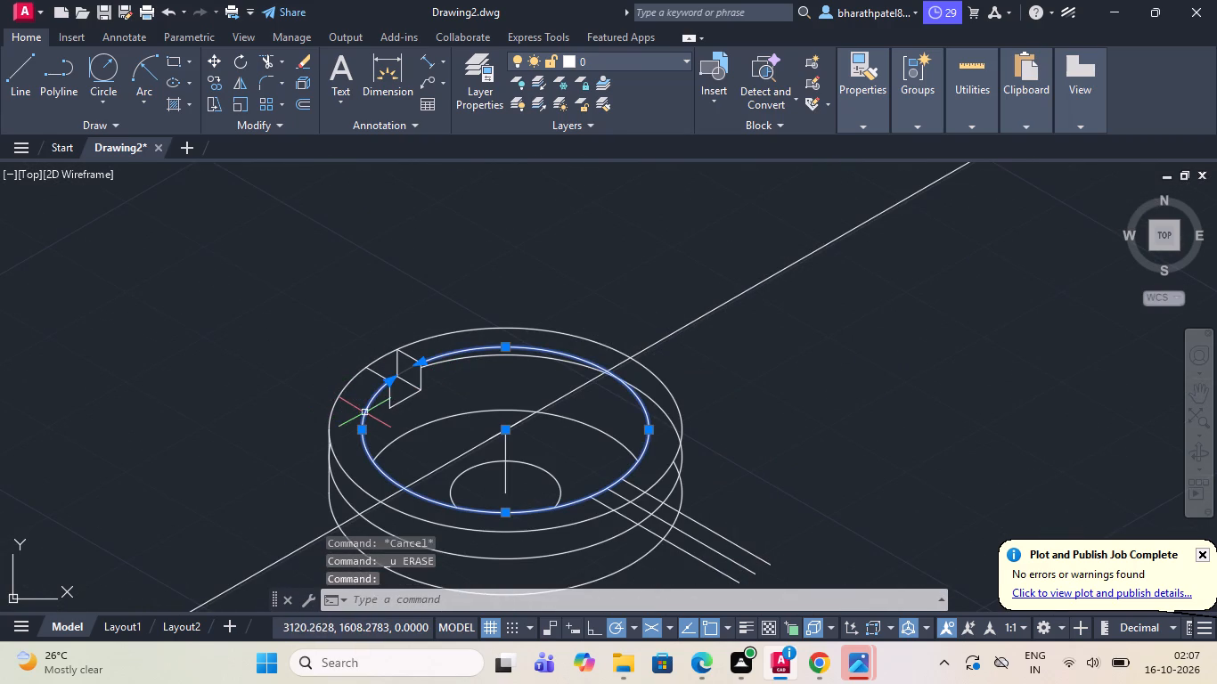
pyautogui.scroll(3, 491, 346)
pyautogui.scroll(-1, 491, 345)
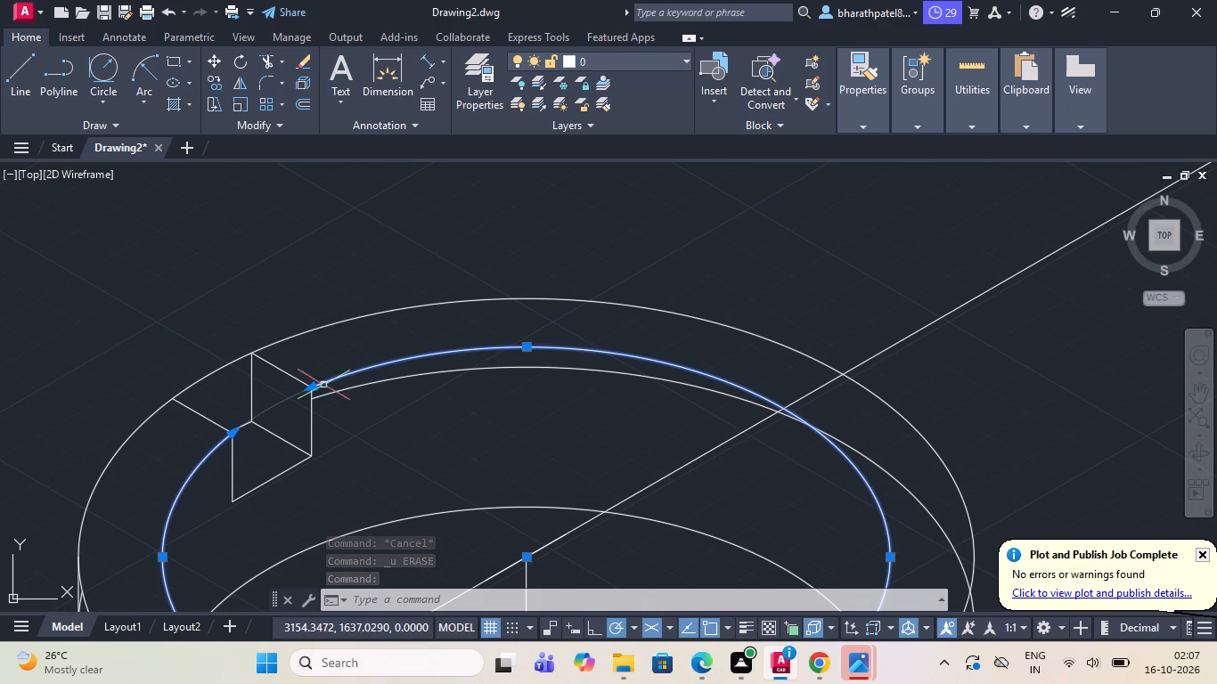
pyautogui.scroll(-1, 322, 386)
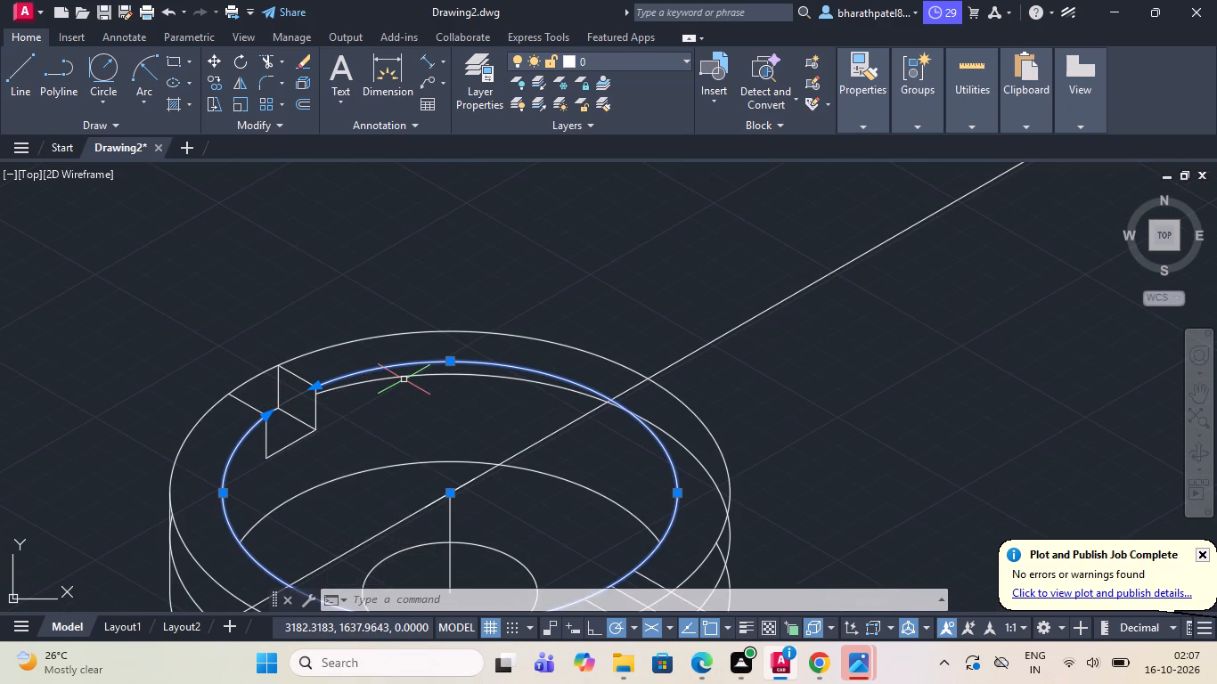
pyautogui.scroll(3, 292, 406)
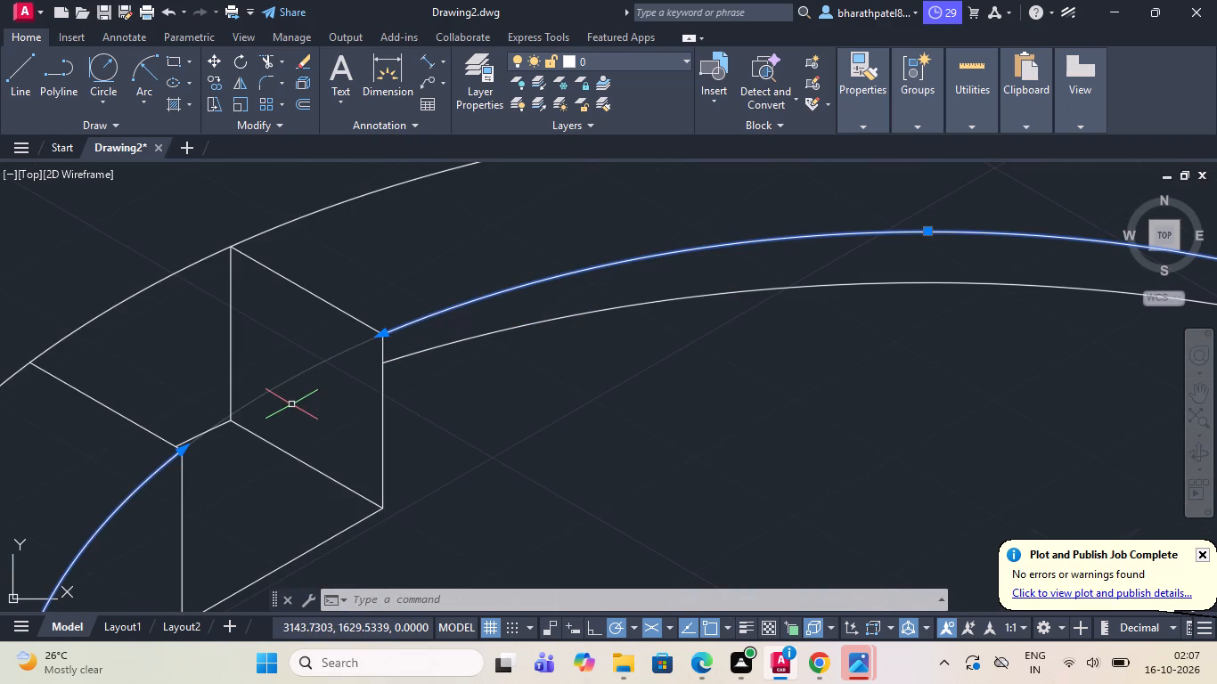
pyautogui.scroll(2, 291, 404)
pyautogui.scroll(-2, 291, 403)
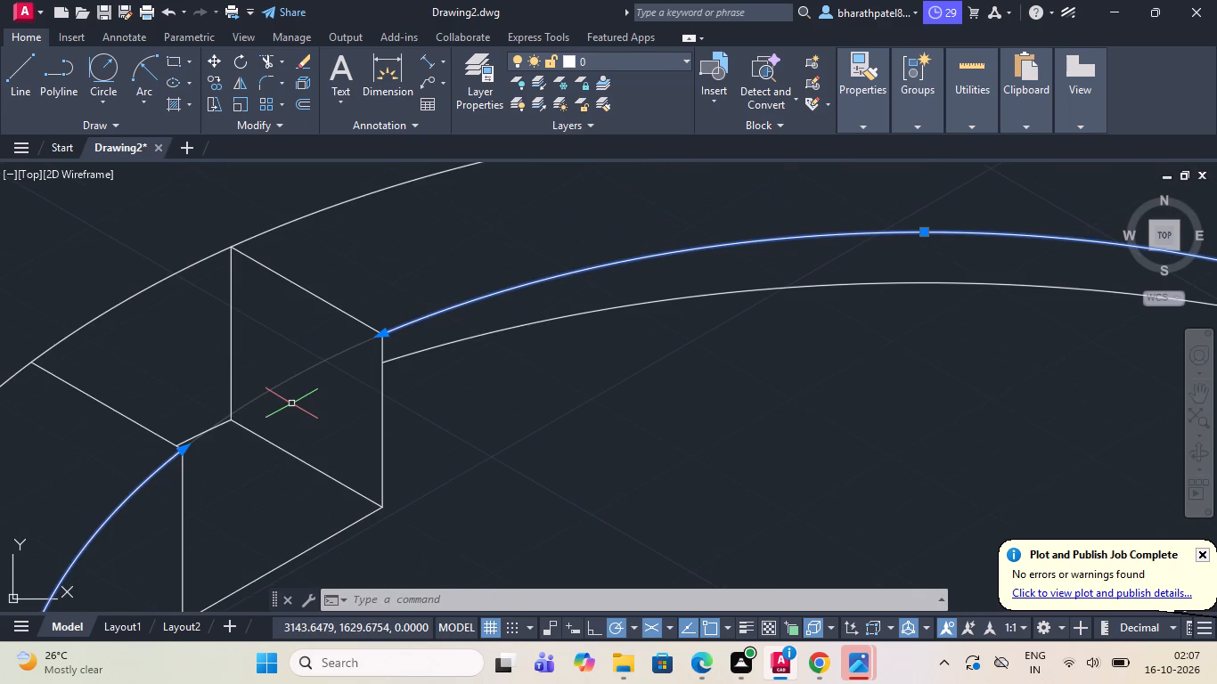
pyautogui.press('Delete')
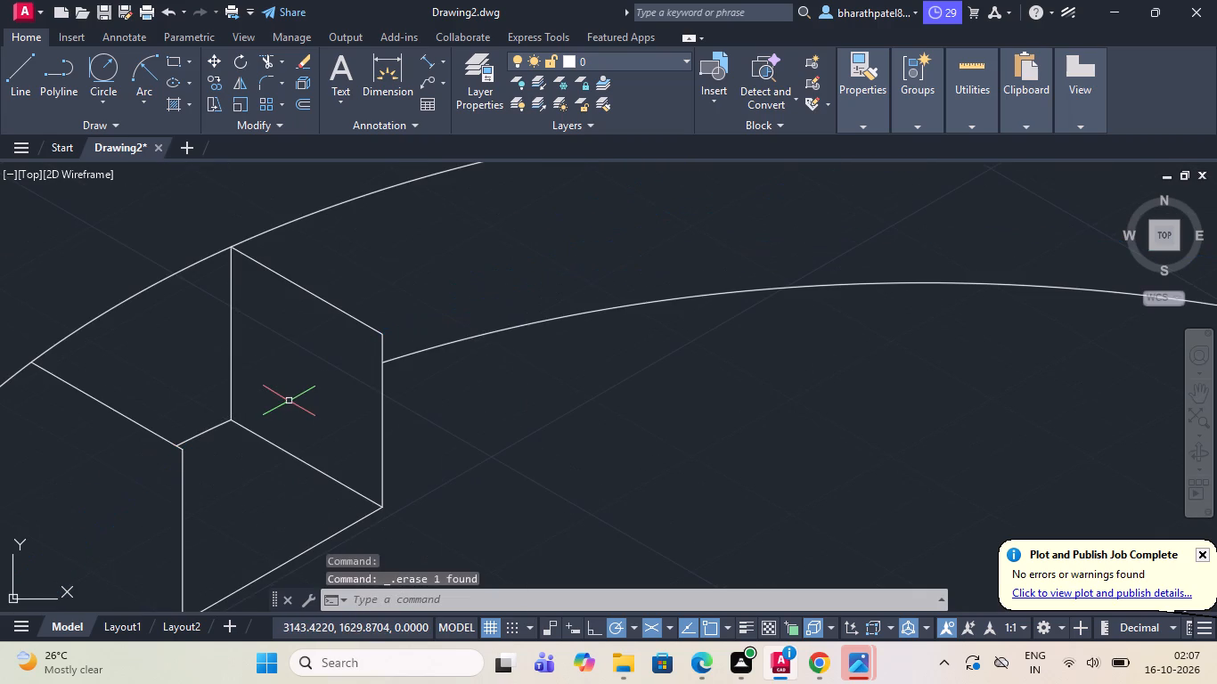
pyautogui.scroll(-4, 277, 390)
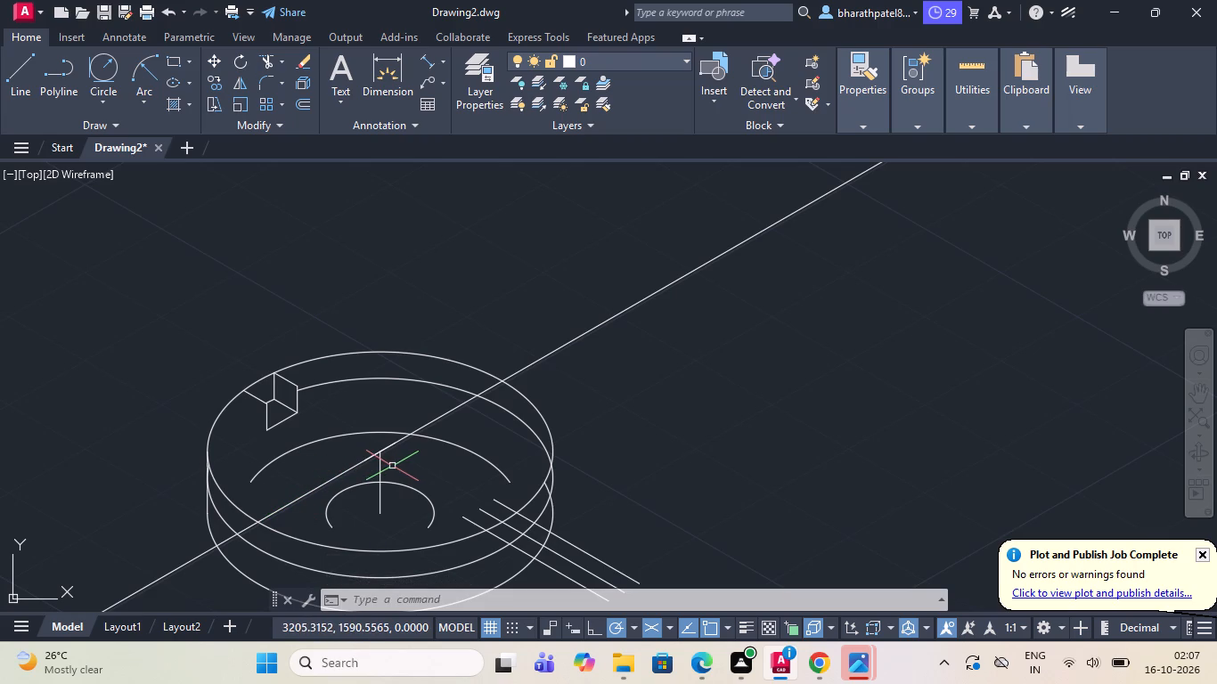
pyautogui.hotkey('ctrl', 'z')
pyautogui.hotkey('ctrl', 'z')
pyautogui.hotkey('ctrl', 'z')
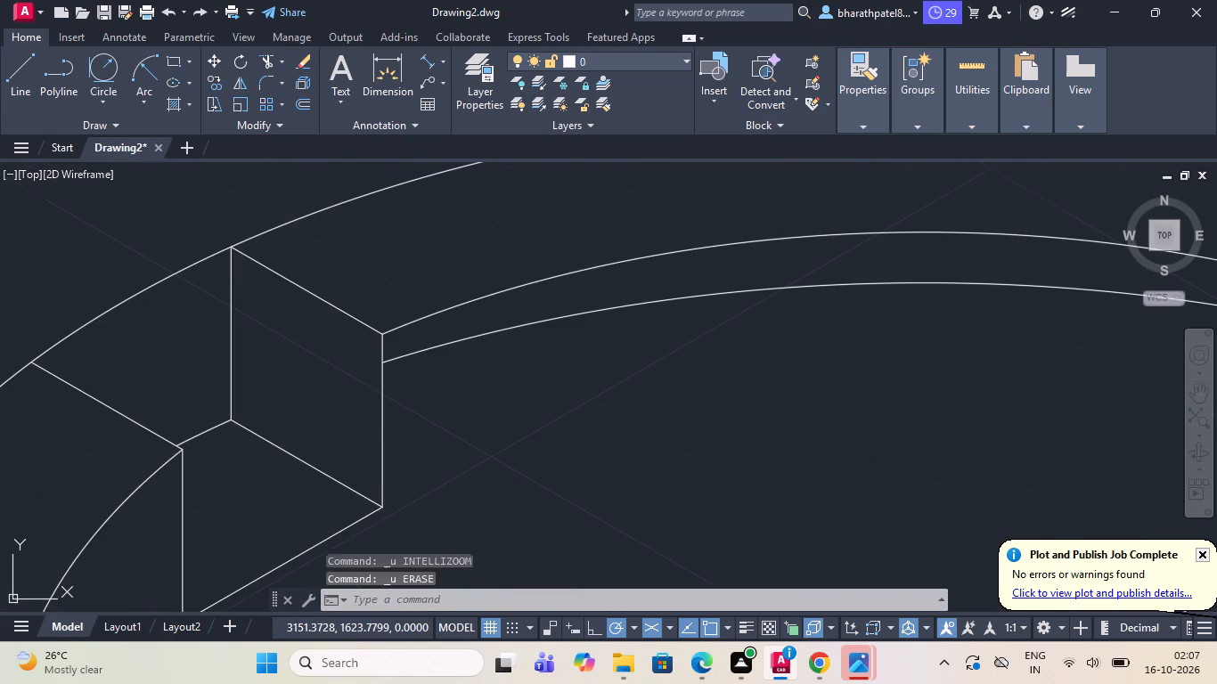
# Undo the trimming of the copied 160-diameter isocircle and erase the whole copy.
pyautogui.hotkey('ctrl', 'z')
pyautogui.scroll(-2, 383, 422)
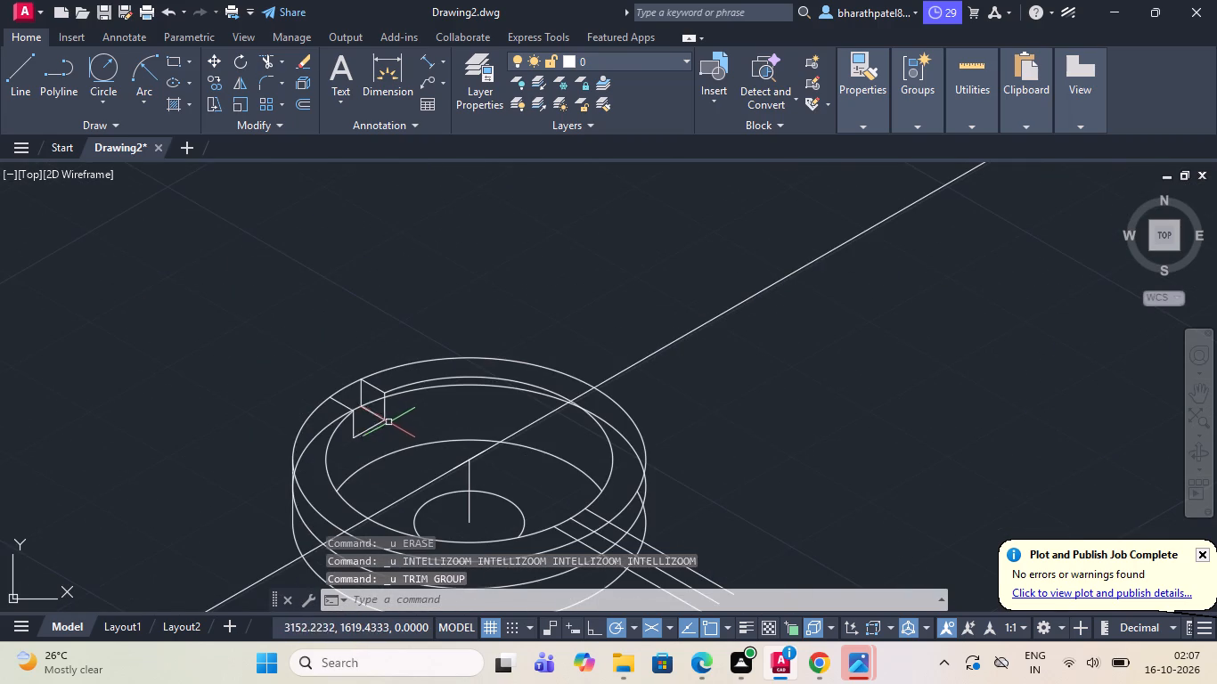
pyautogui.scroll(2, 388, 397)
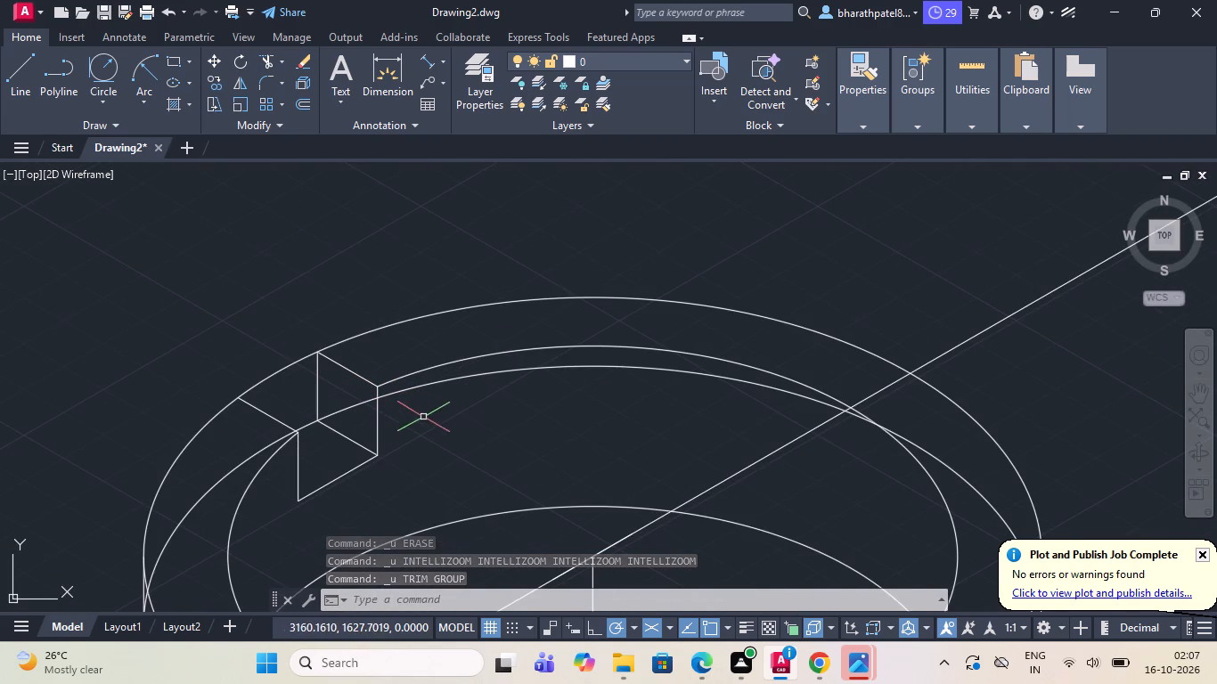
pyautogui.click(427, 384)
pyautogui.scroll(-1, 427, 383)
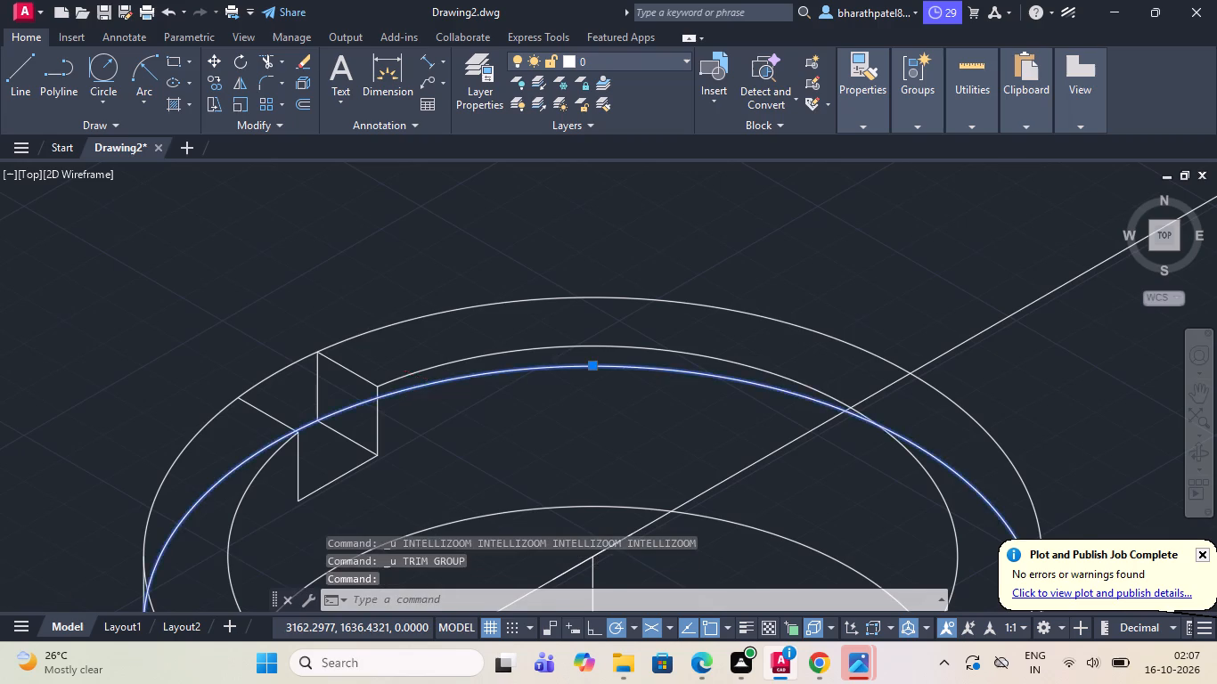
pyautogui.scroll(-1, 427, 383)
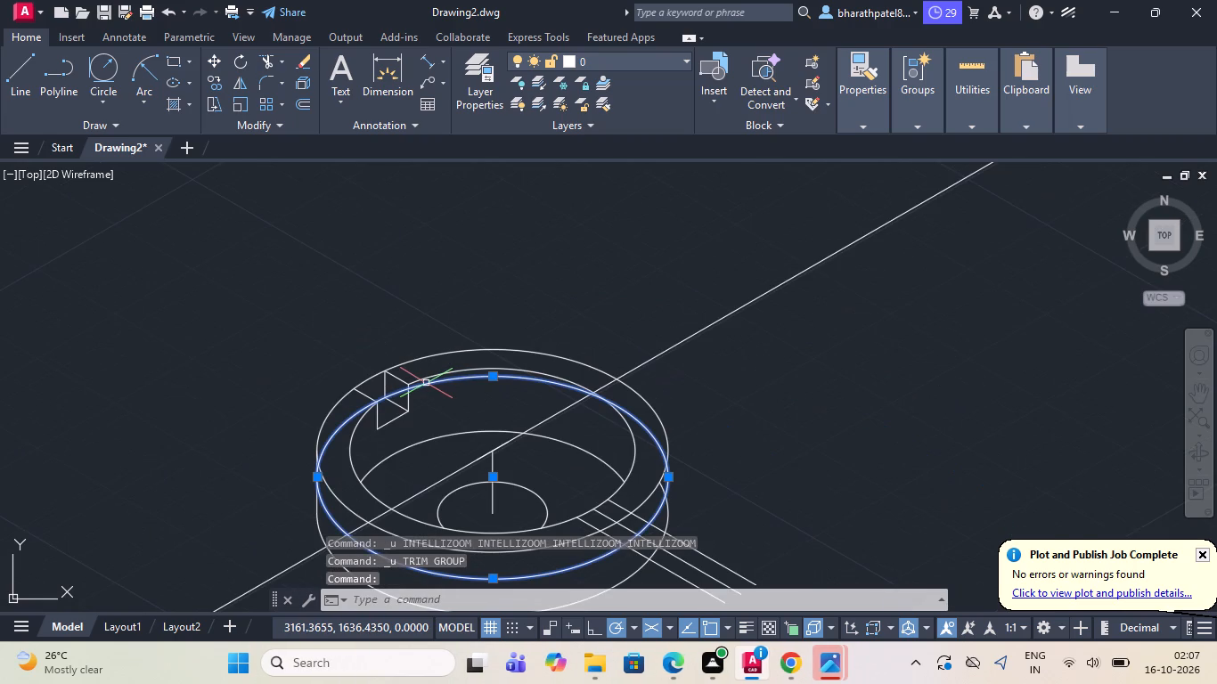
pyautogui.scroll(2, 425, 383)
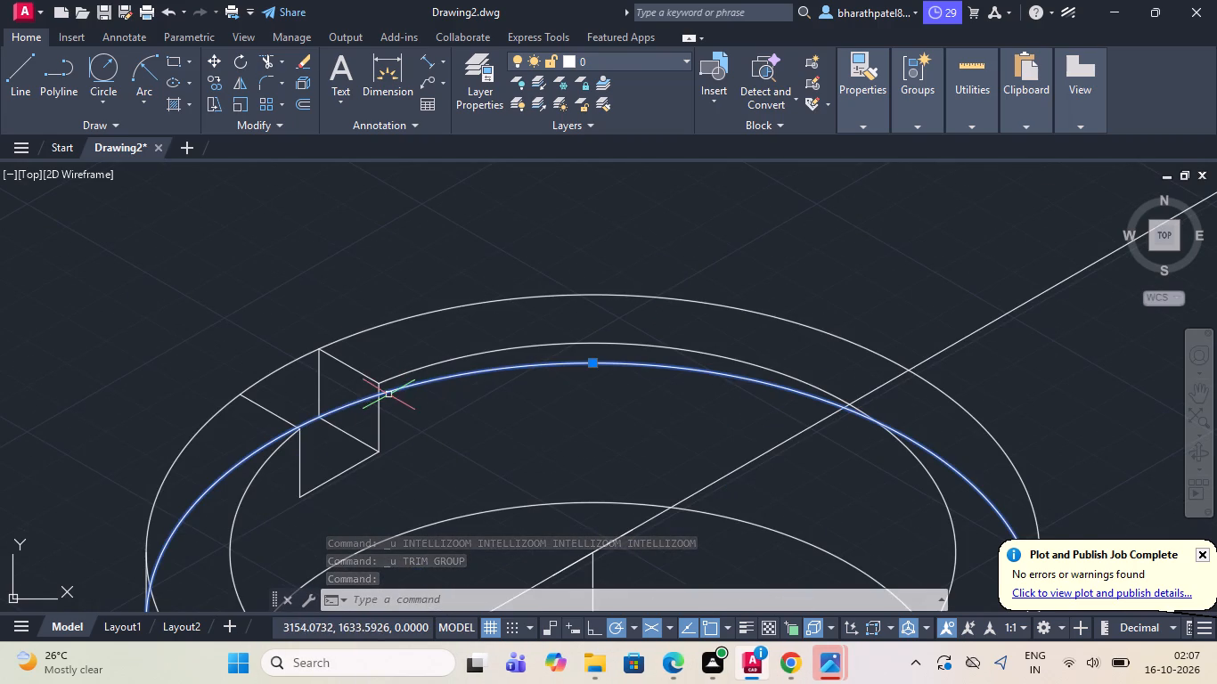
pyautogui.press('Delete')
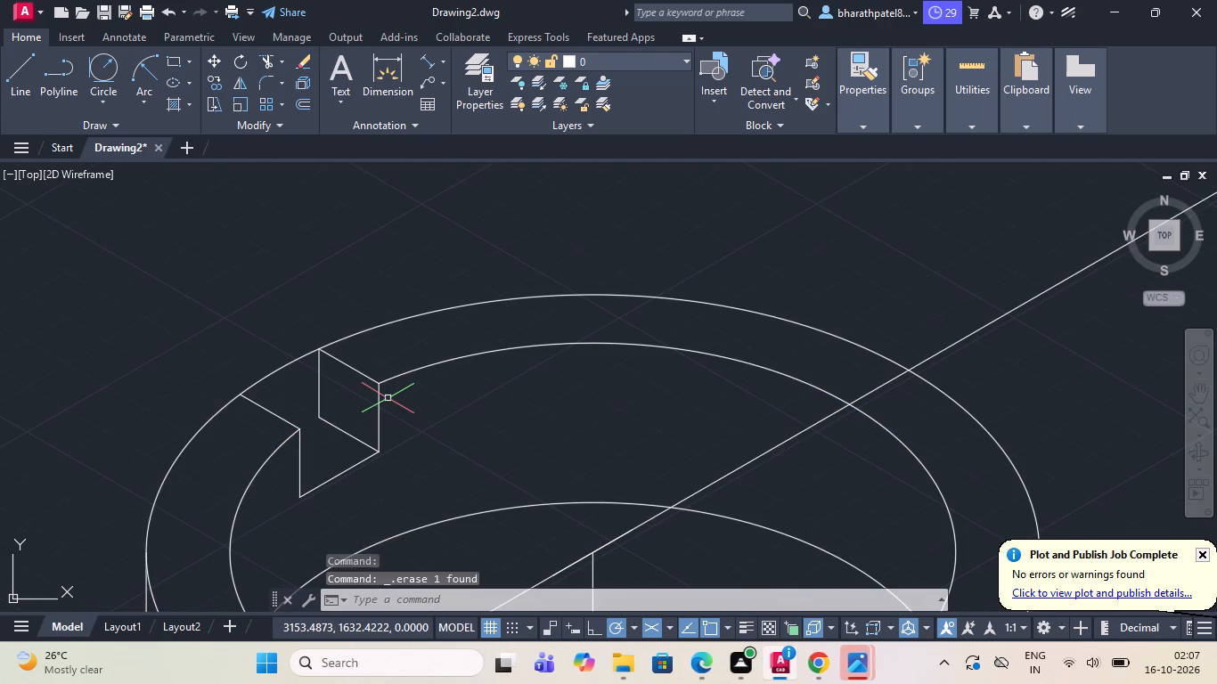
# Copy the upper 160-diameter isocircle from the notch's upper outer corner down to the lower end of the 15-unit vertical line.
pyautogui.scroll(-2, 389, 388)
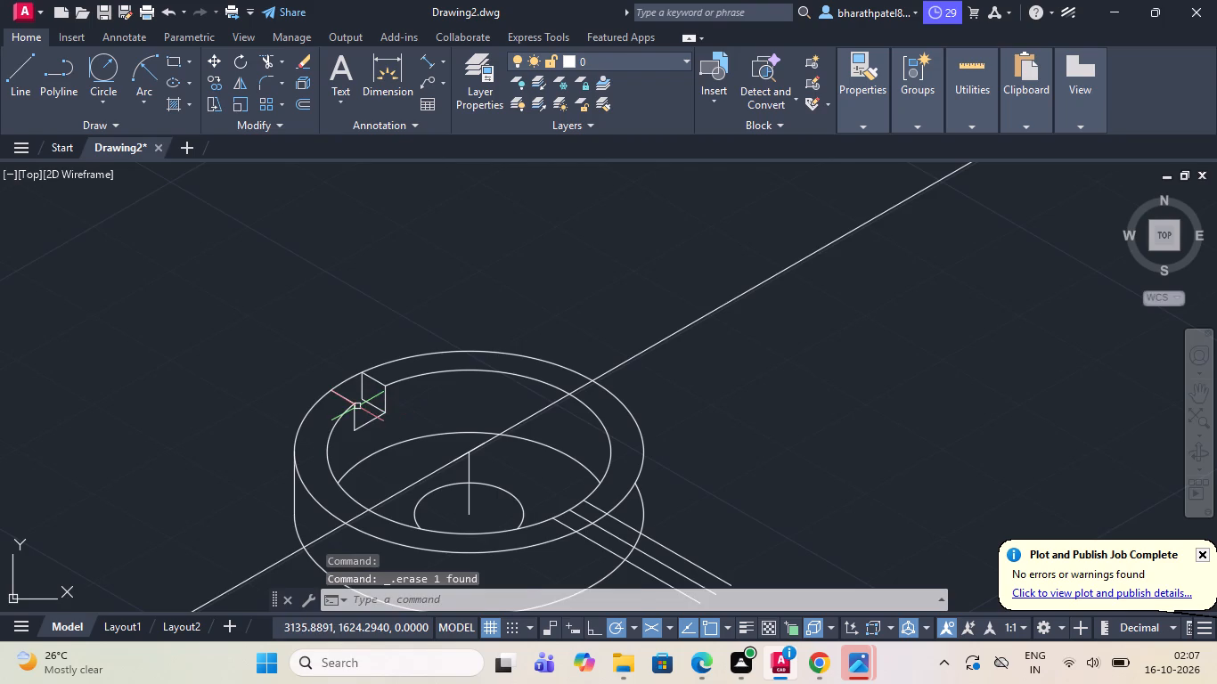
pyautogui.scroll(2, 357, 406)
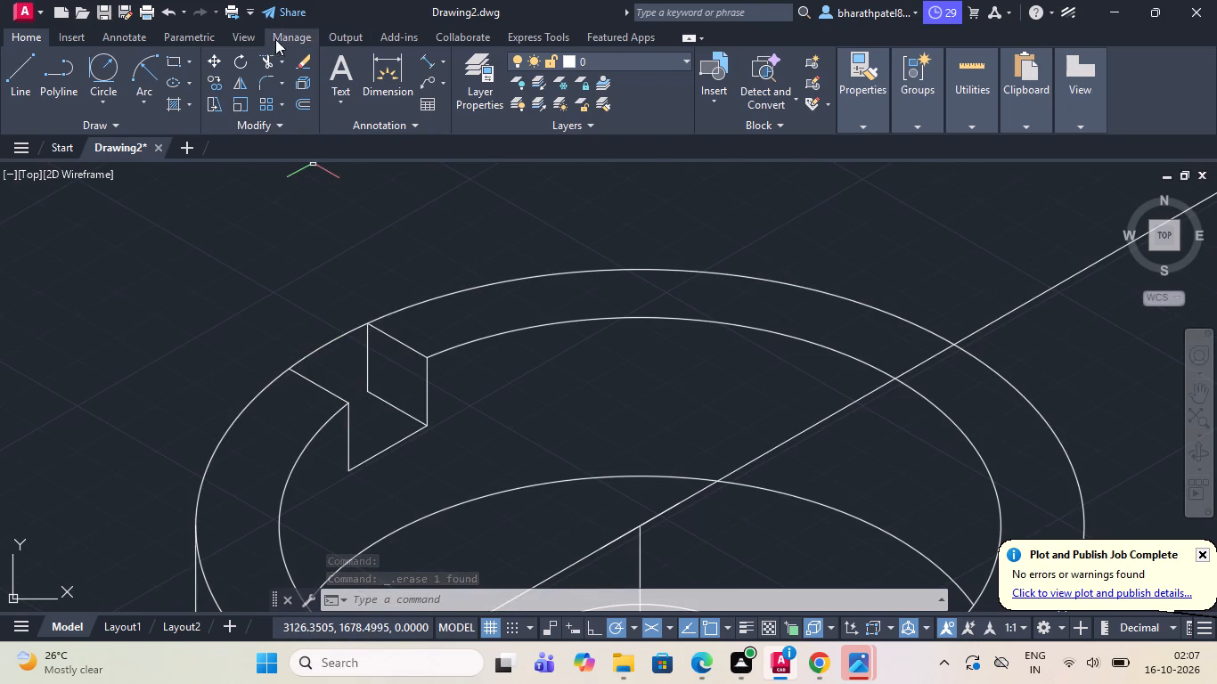
pyautogui.click(344, 332)
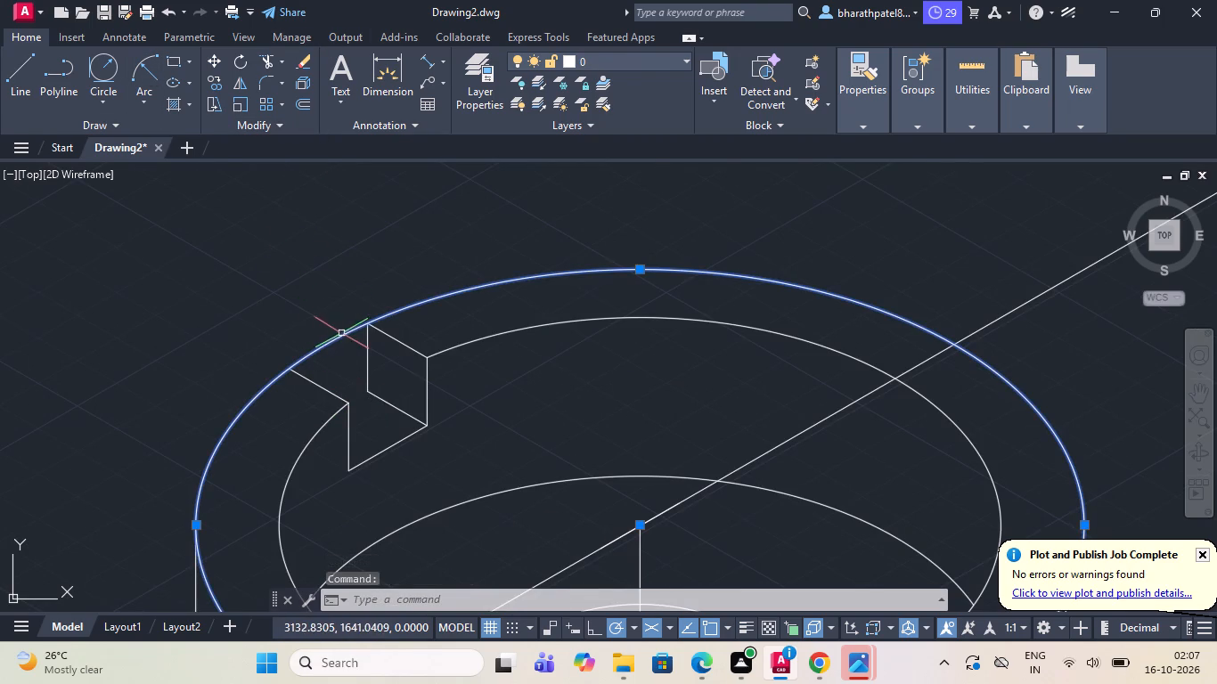
pyautogui.click(214, 83)
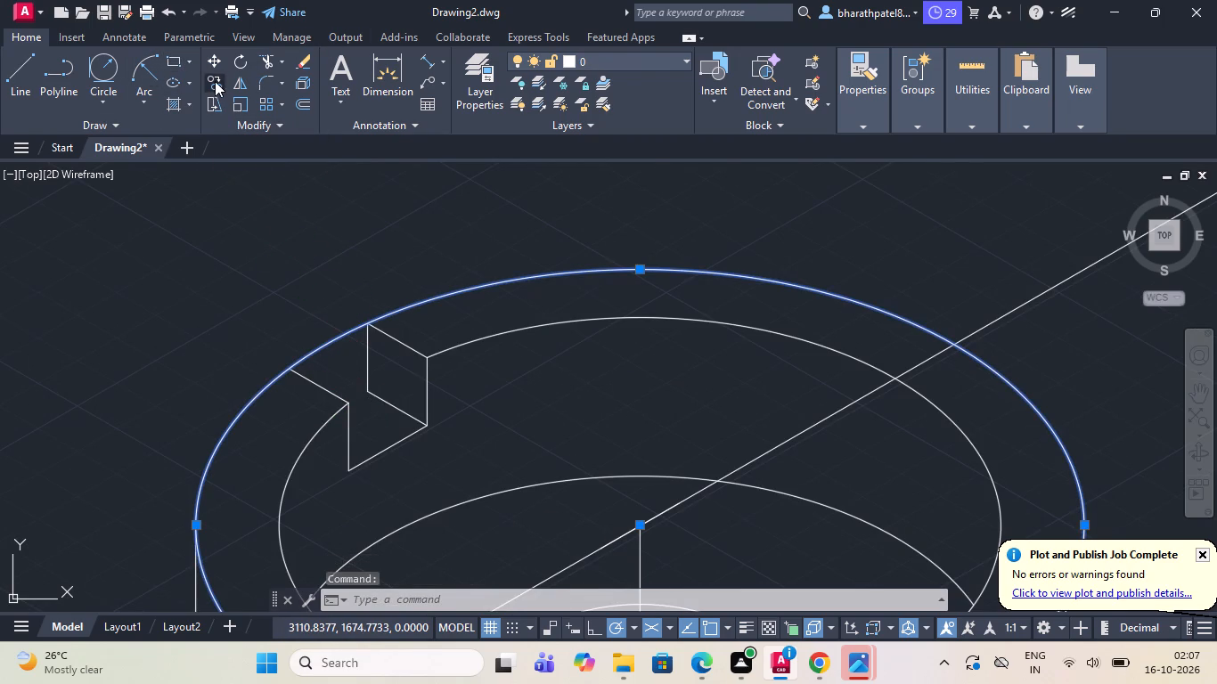
pyautogui.scroll(3, 325, 297)
pyautogui.scroll(-3, 420, 365)
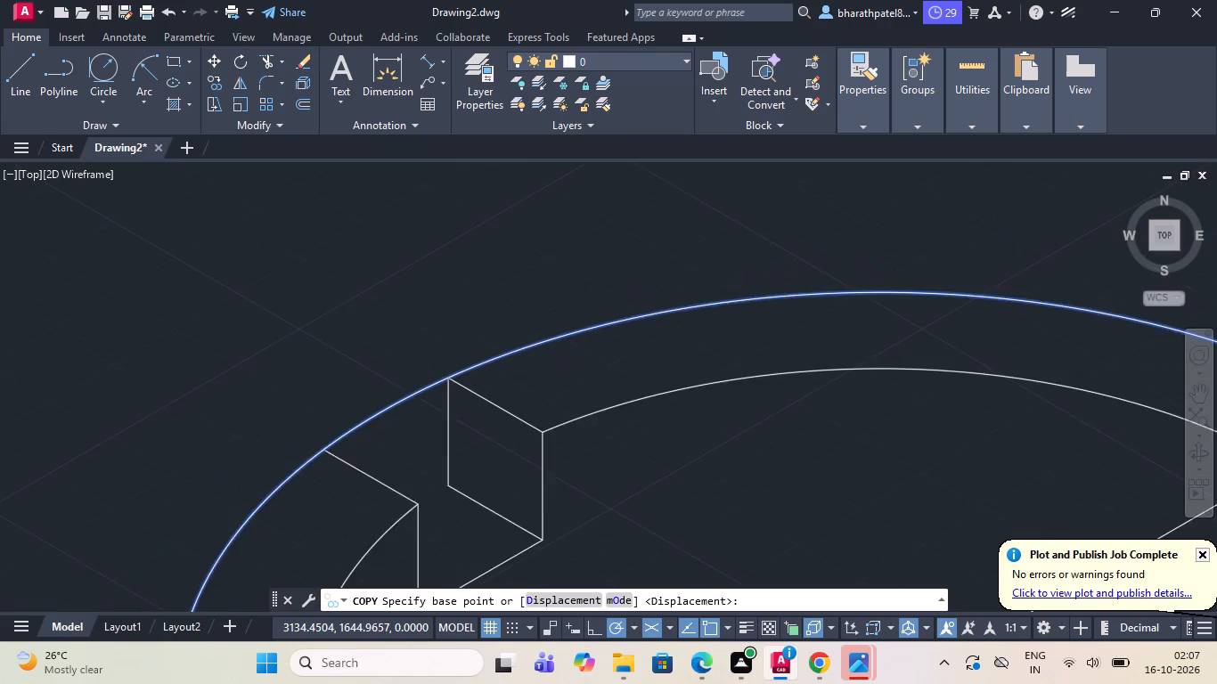
pyautogui.scroll(3, 444, 425)
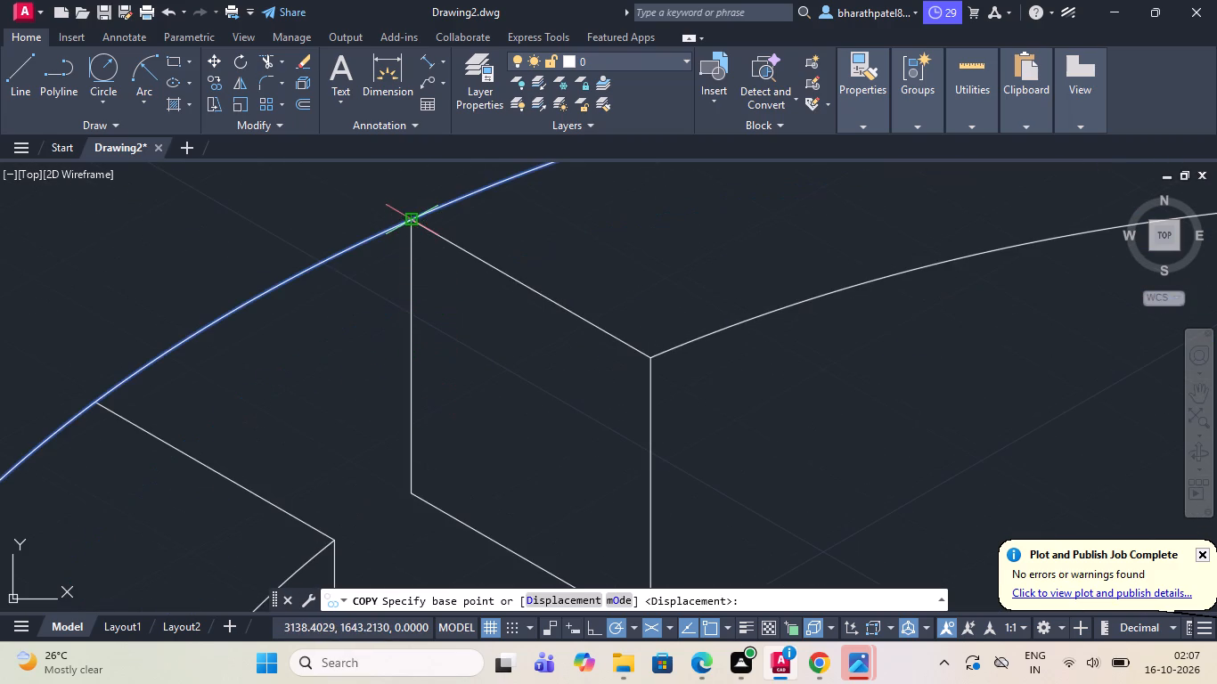
pyautogui.click(412, 216)
pyautogui.scroll(3, 397, 523)
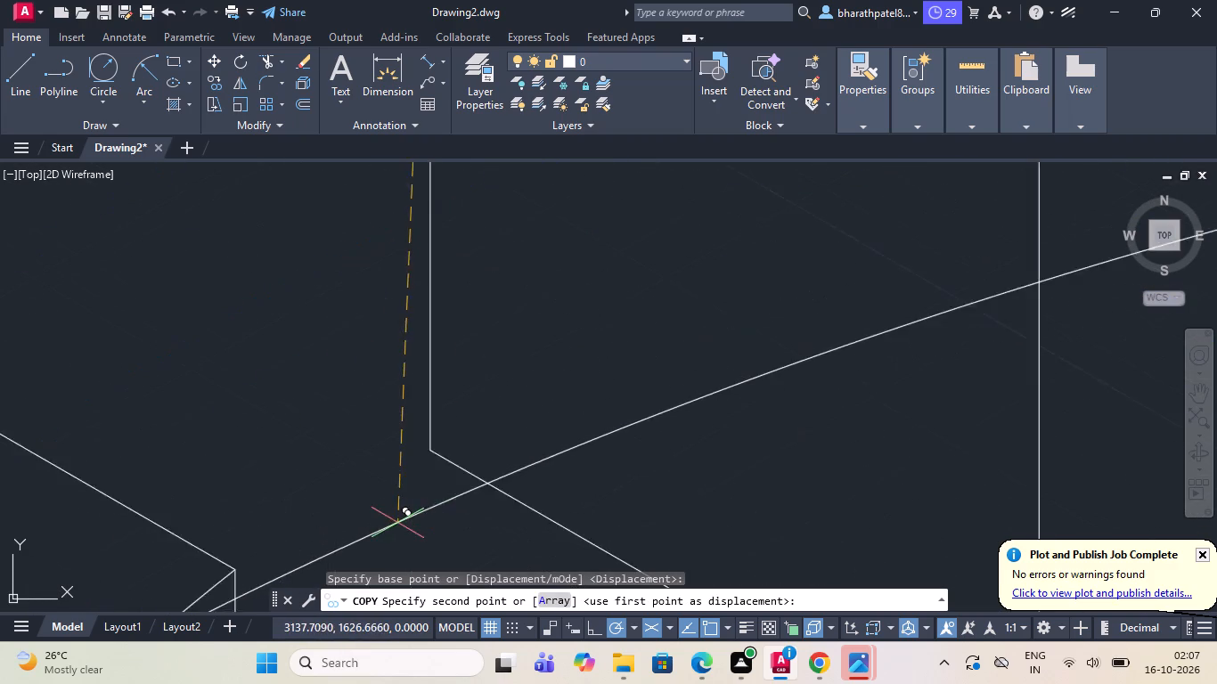
pyautogui.click(449, 410)
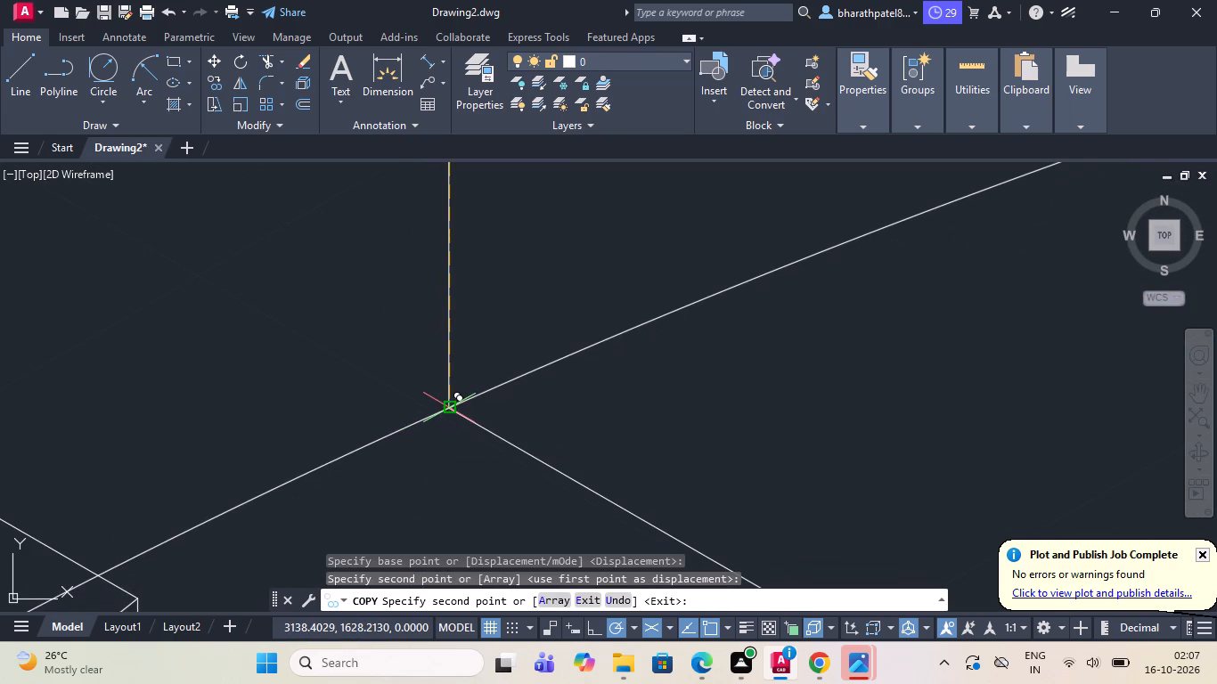
pyautogui.scroll(-4, 447, 410)
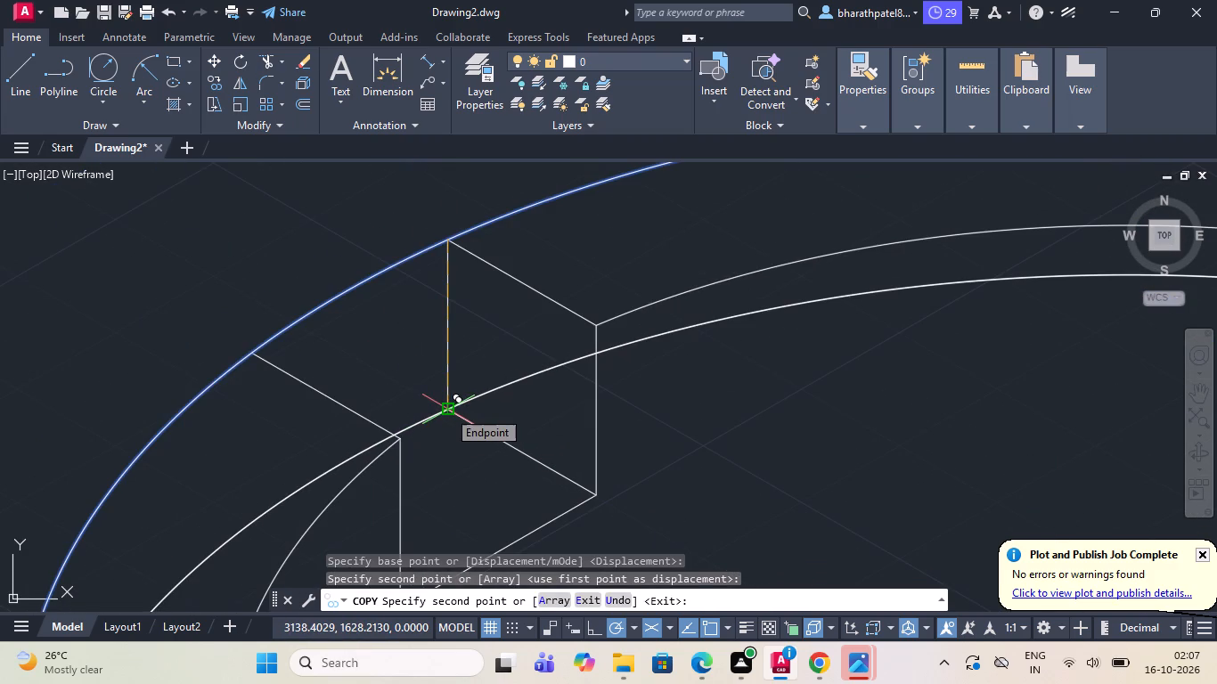
pyautogui.press('`')
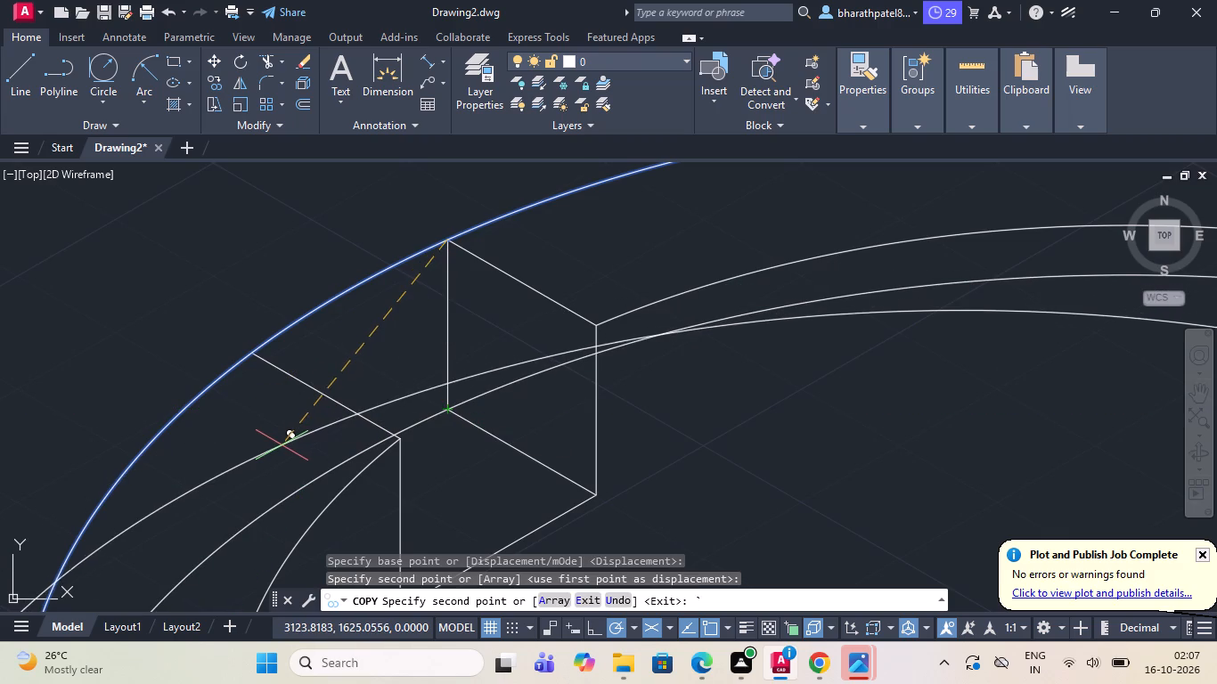
pyautogui.press('Escape')
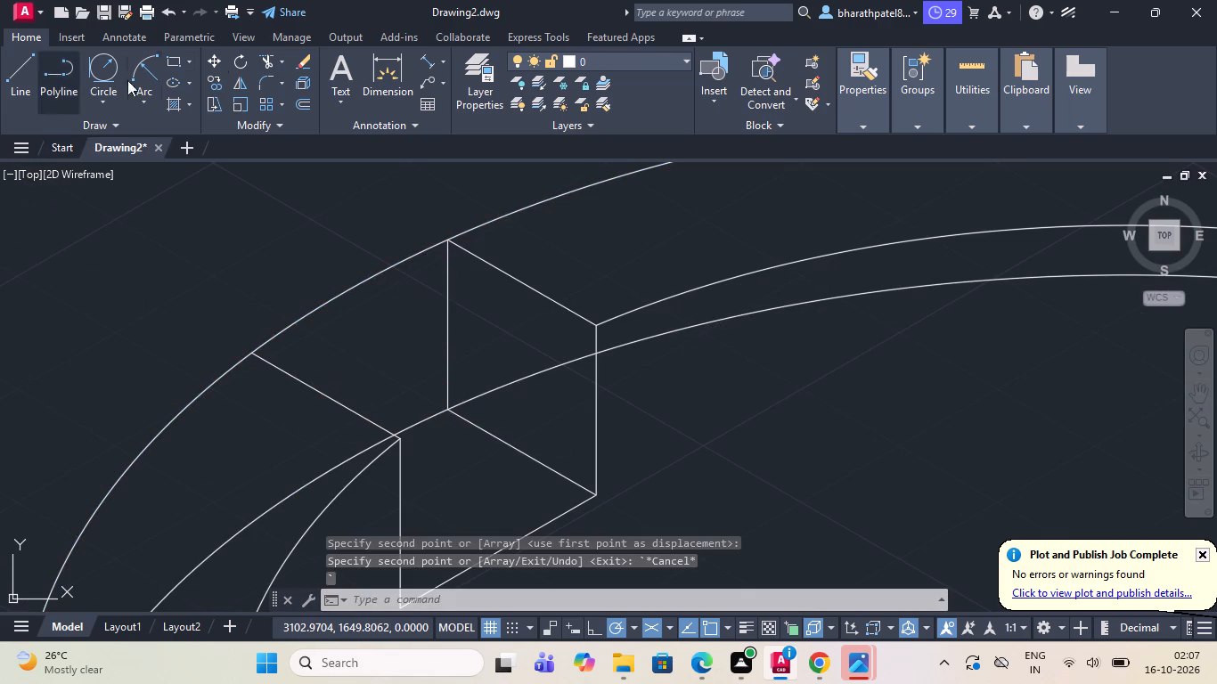
# Trim the copied 160-diameter isocircle across the notch's side face and beyond the notch's opposite vertical edge.
pyautogui.click(264, 51)
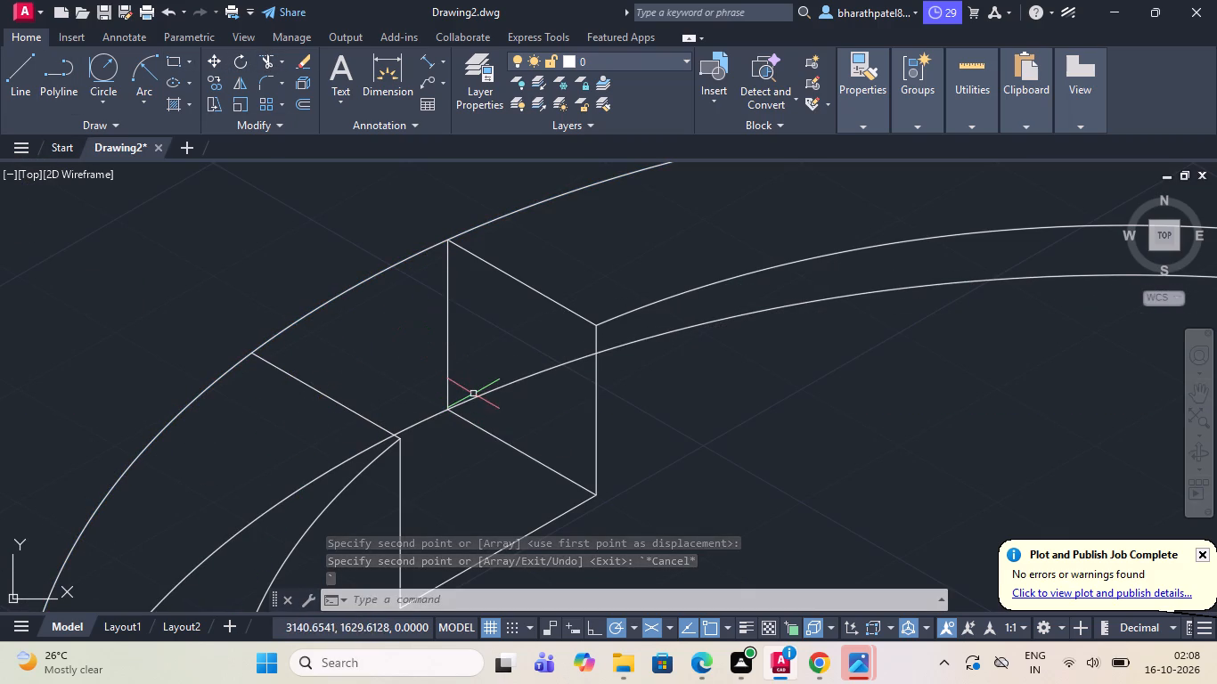
pyautogui.click(268, 57)
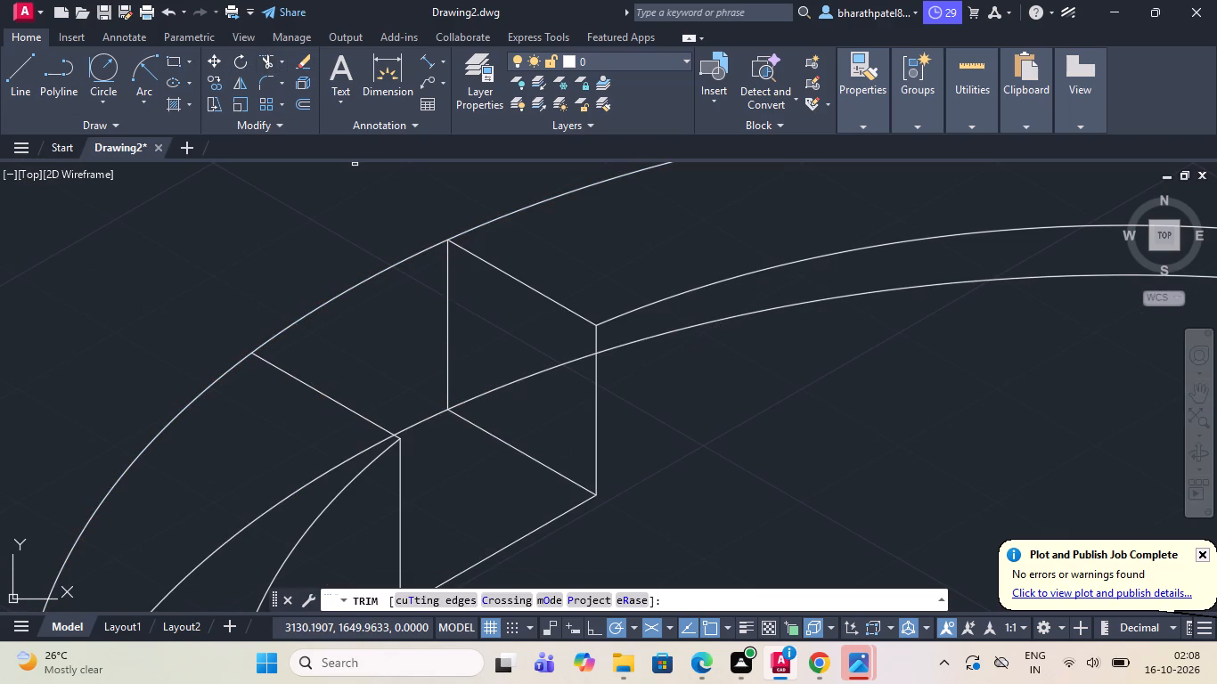
pyautogui.click(510, 382)
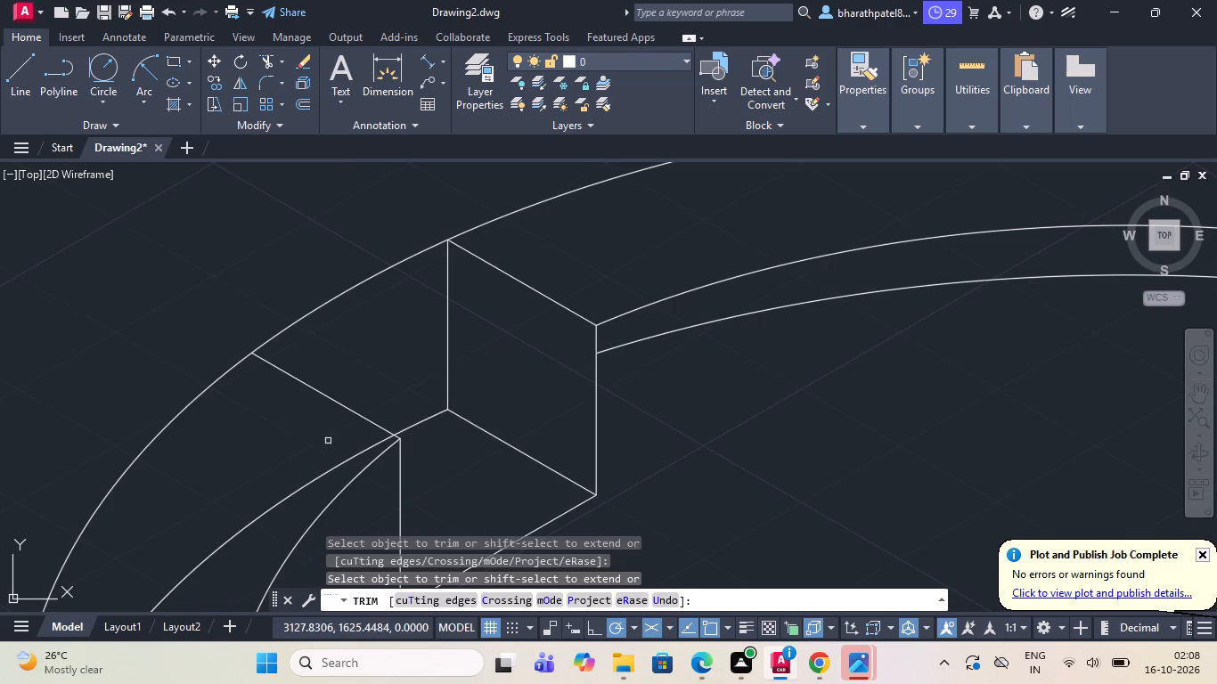
pyautogui.scroll(-3, 337, 428)
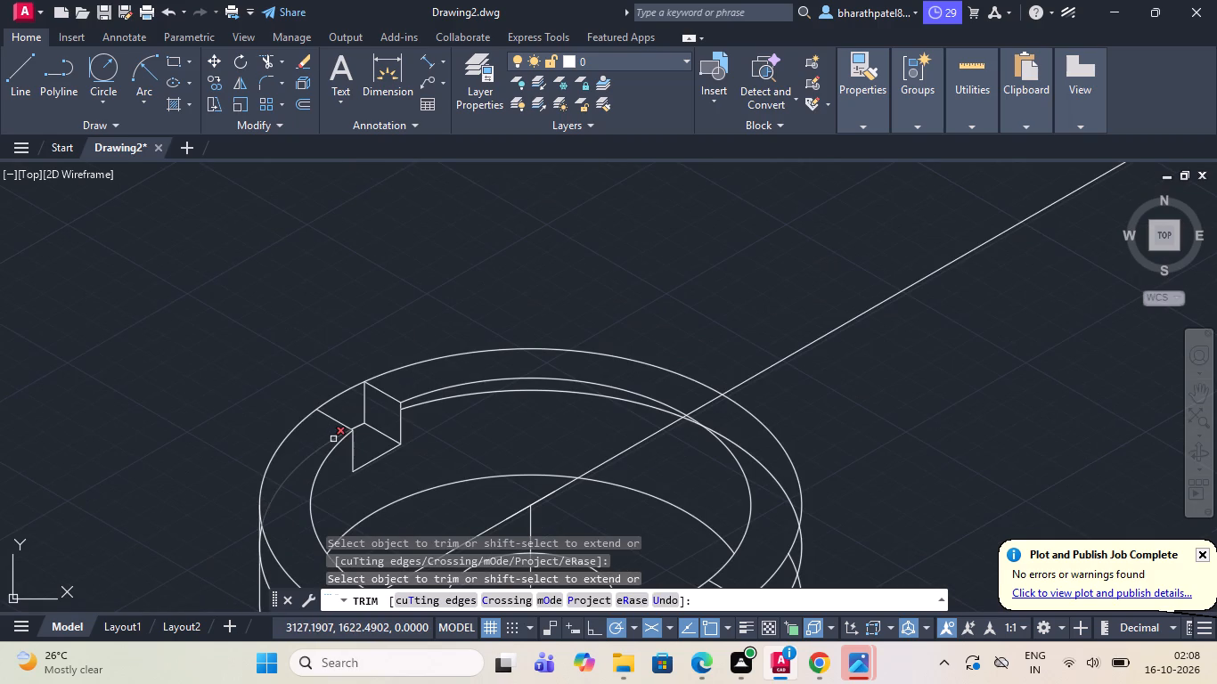
pyautogui.click(334, 439)
pyautogui.press('Escape')
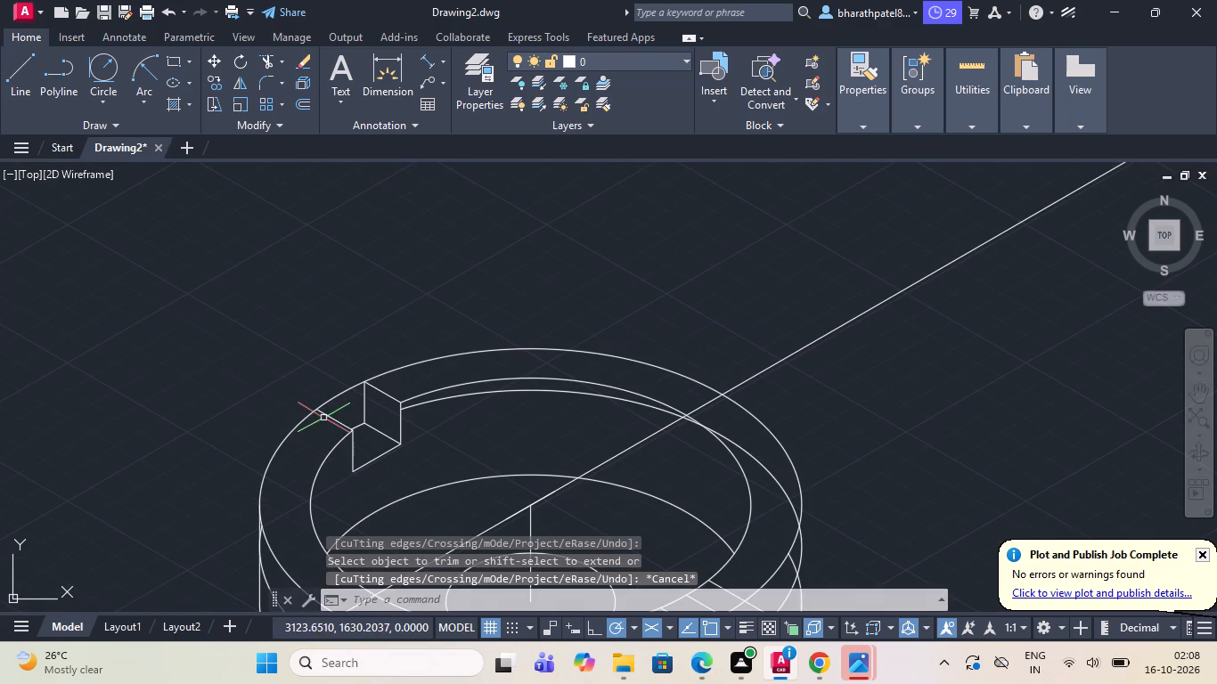
# Erase the trimmed copy of the 160-diameter isocircle running just below the ring's upper inner edge.
pyautogui.click(416, 396)
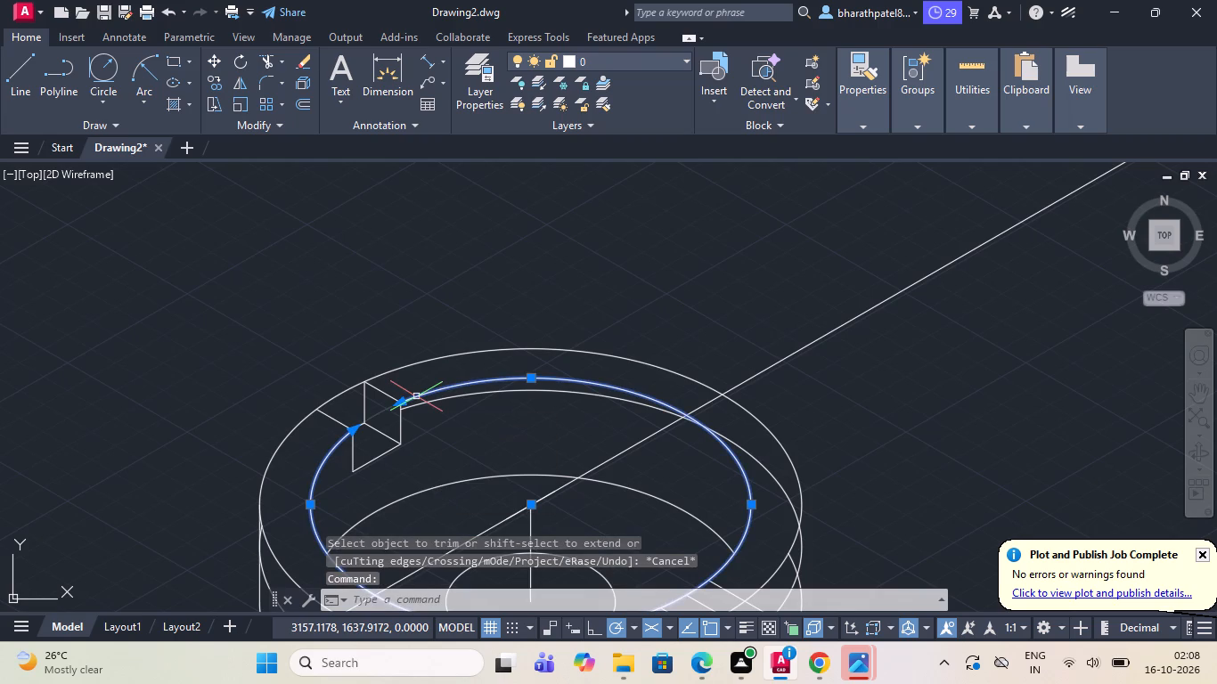
pyautogui.scroll(3, 412, 397)
pyautogui.press('Escape')
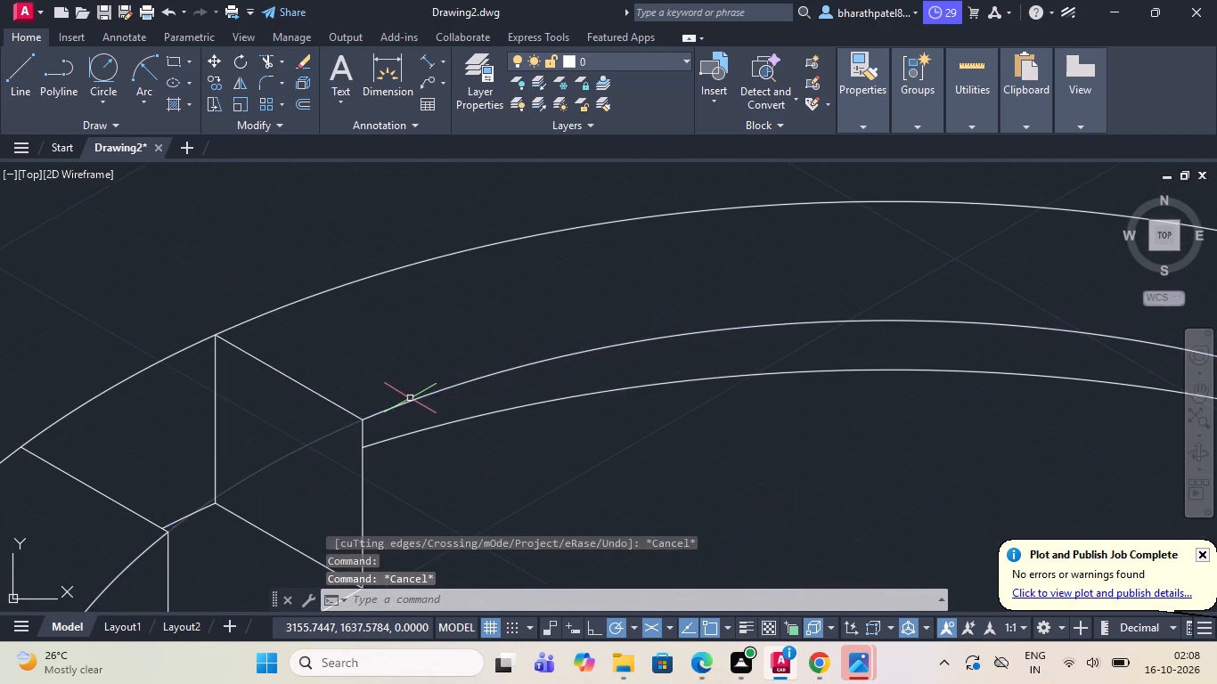
pyautogui.click(411, 434)
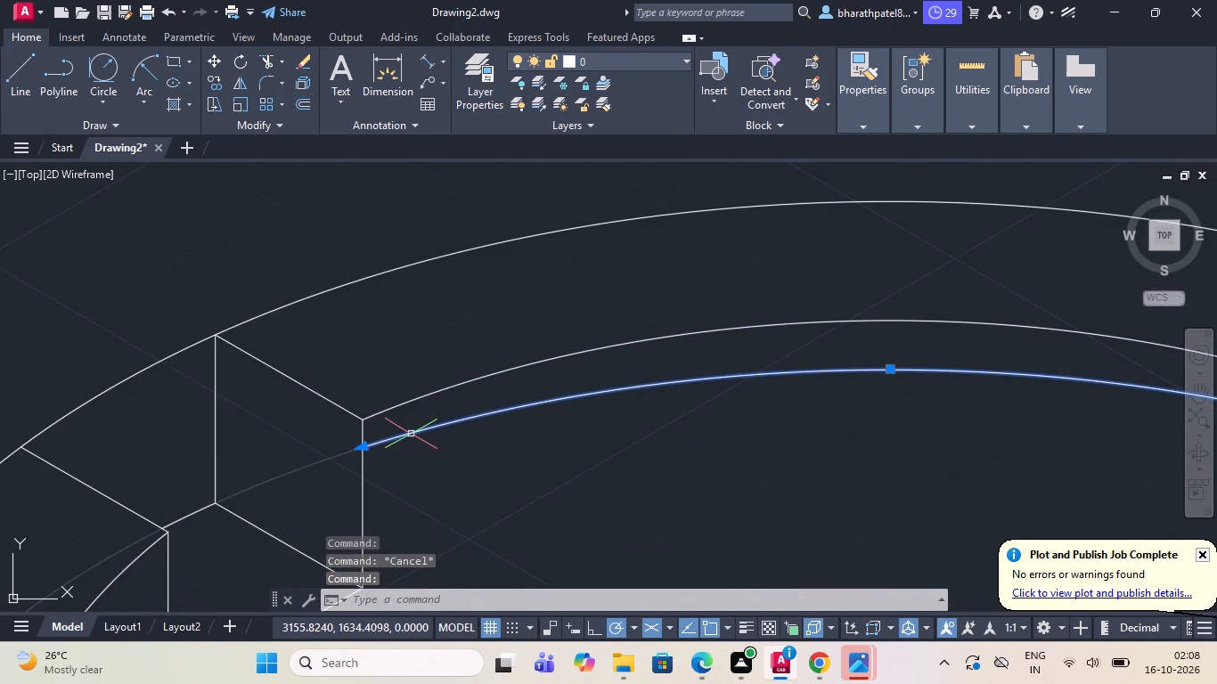
pyautogui.scroll(-4, 411, 434)
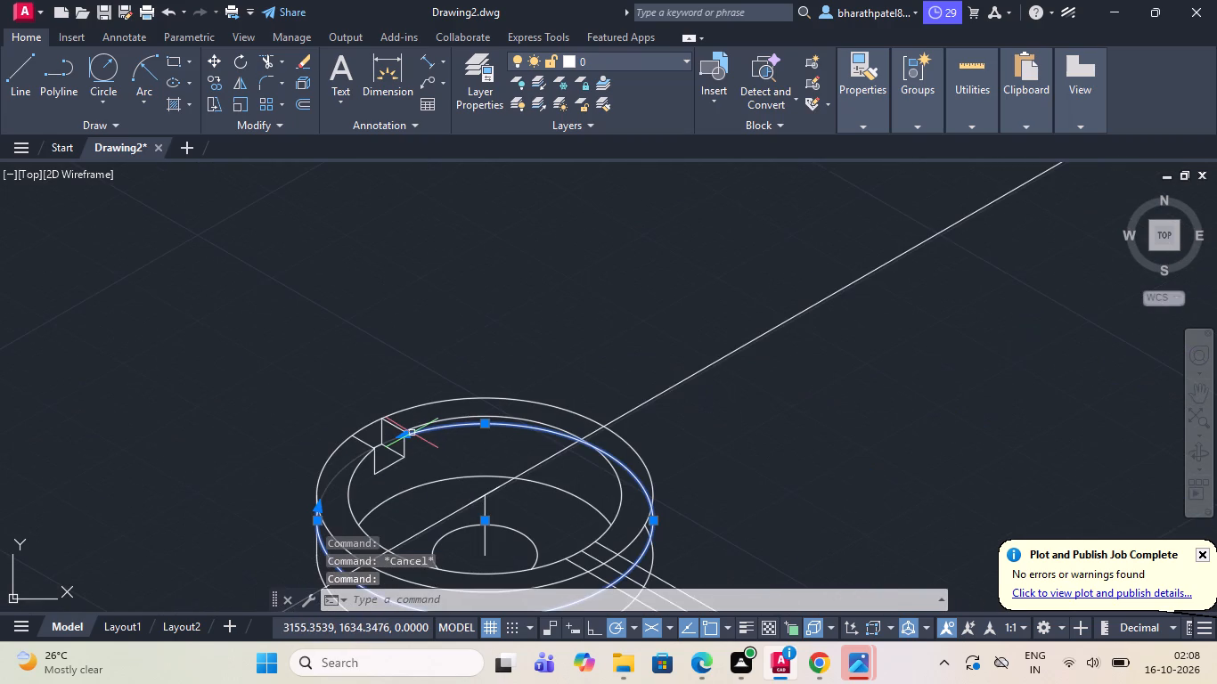
pyautogui.press('Delete')
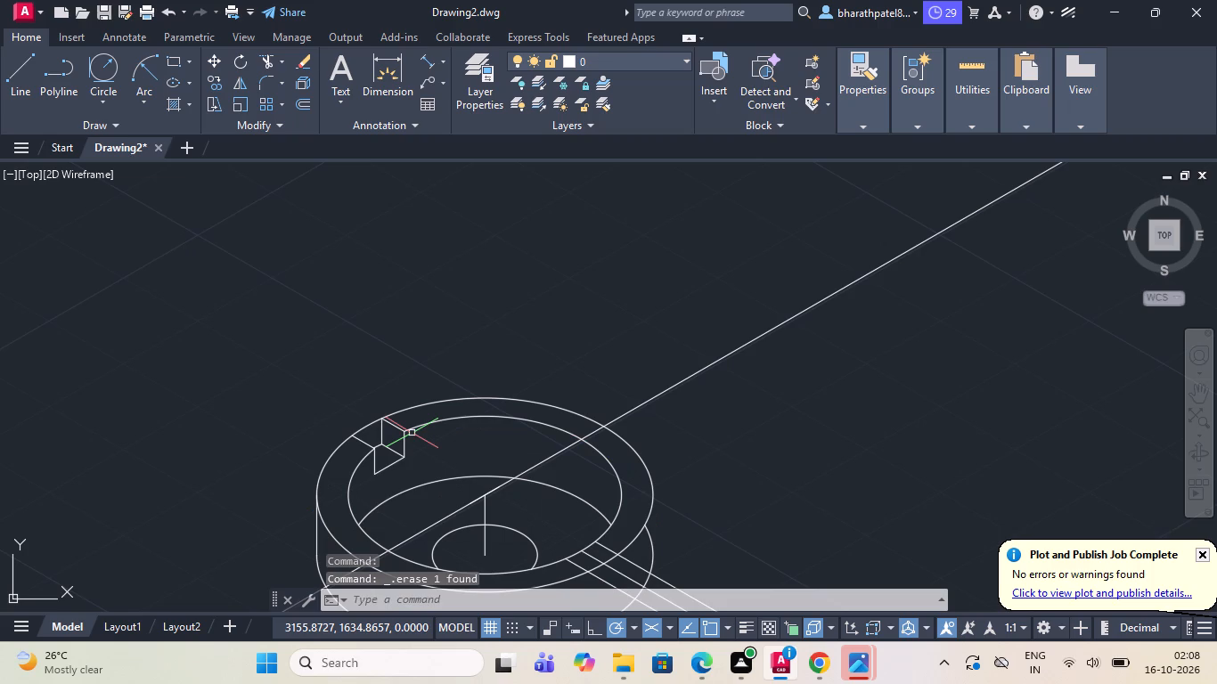
# Trim the upper 160-diameter isocircle between the two outer corners of the notch to open it.
pyautogui.scroll(-2, 256, 278)
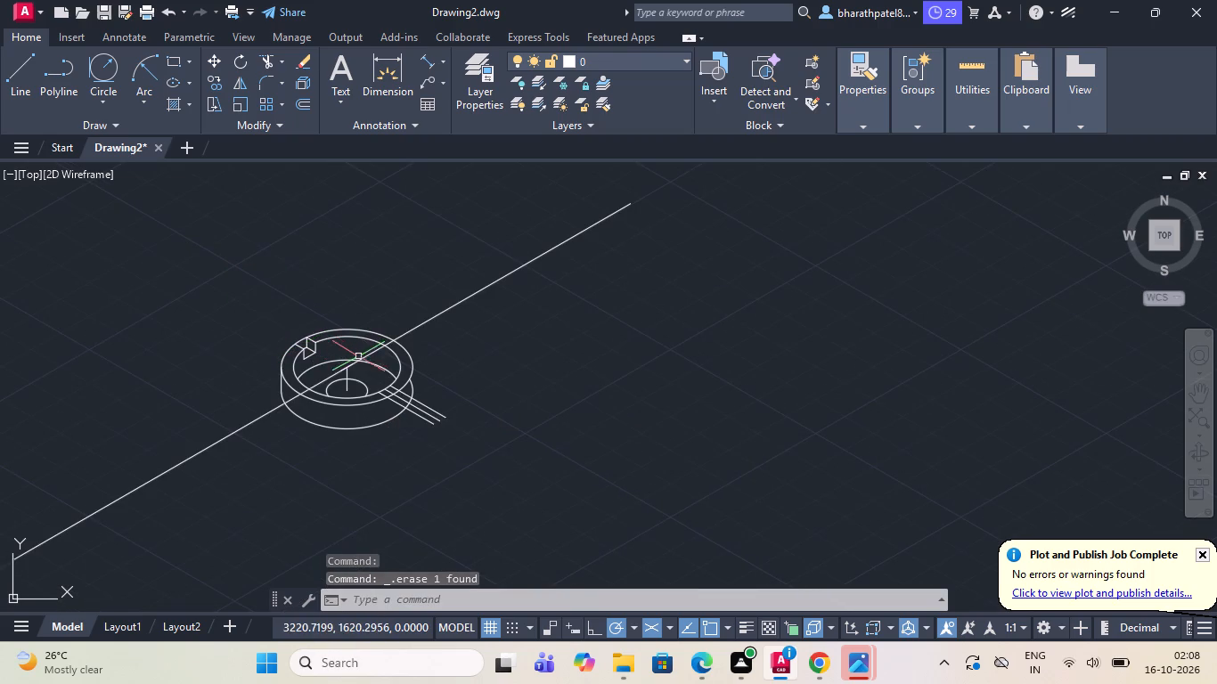
pyautogui.scroll(2, 354, 359)
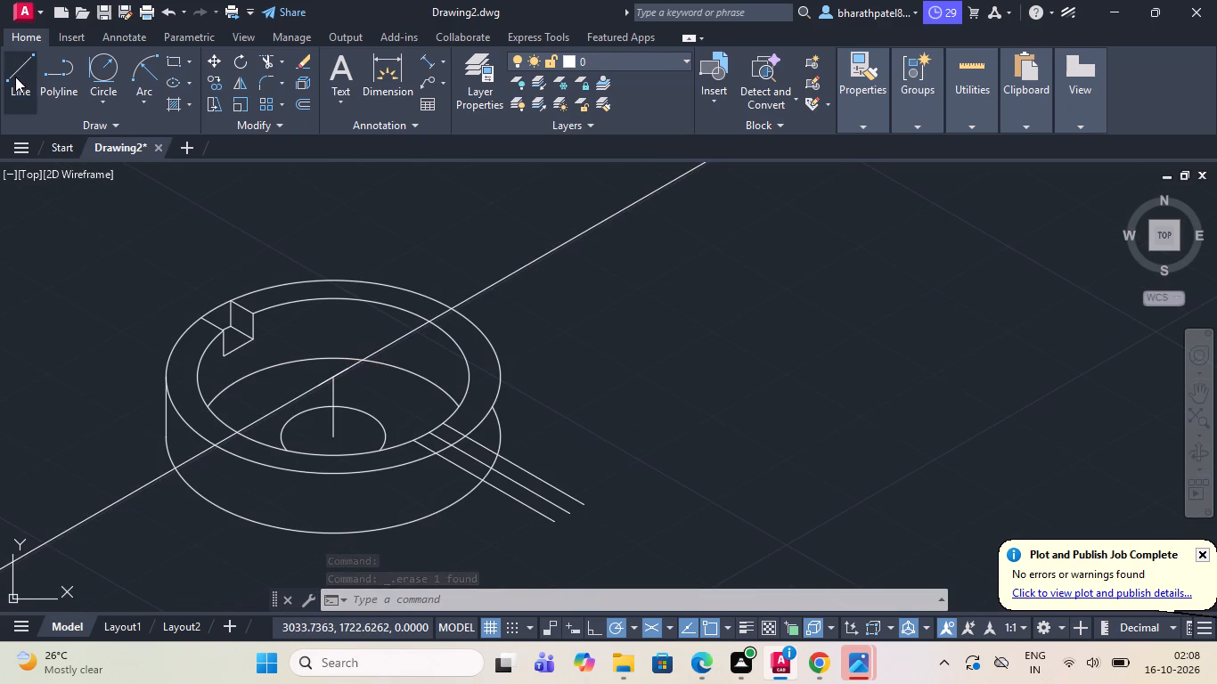
pyautogui.click(15, 71)
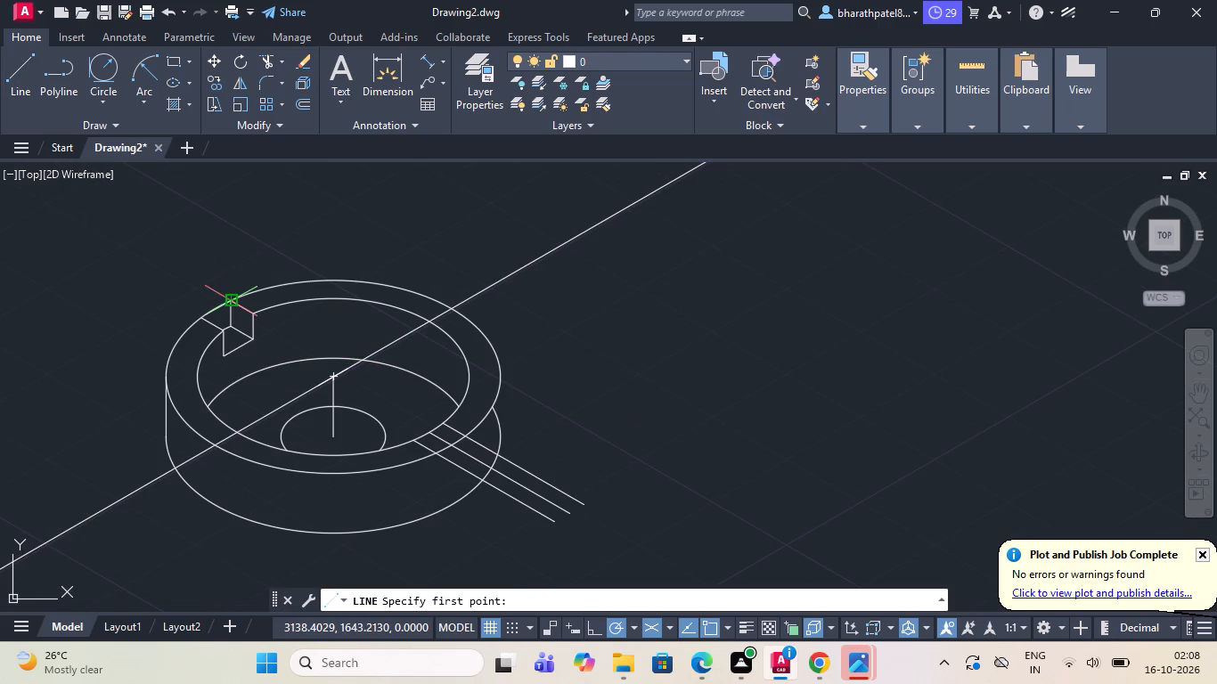
pyautogui.press('Escape')
pyautogui.click(273, 62)
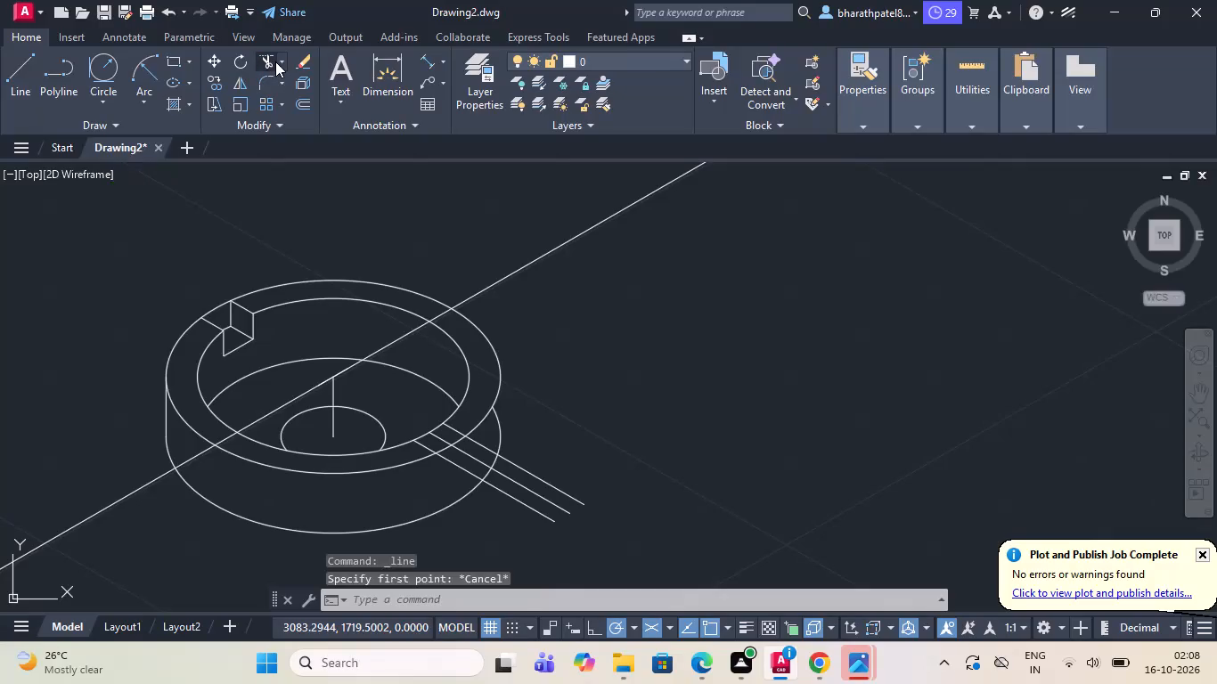
pyautogui.click(216, 310)
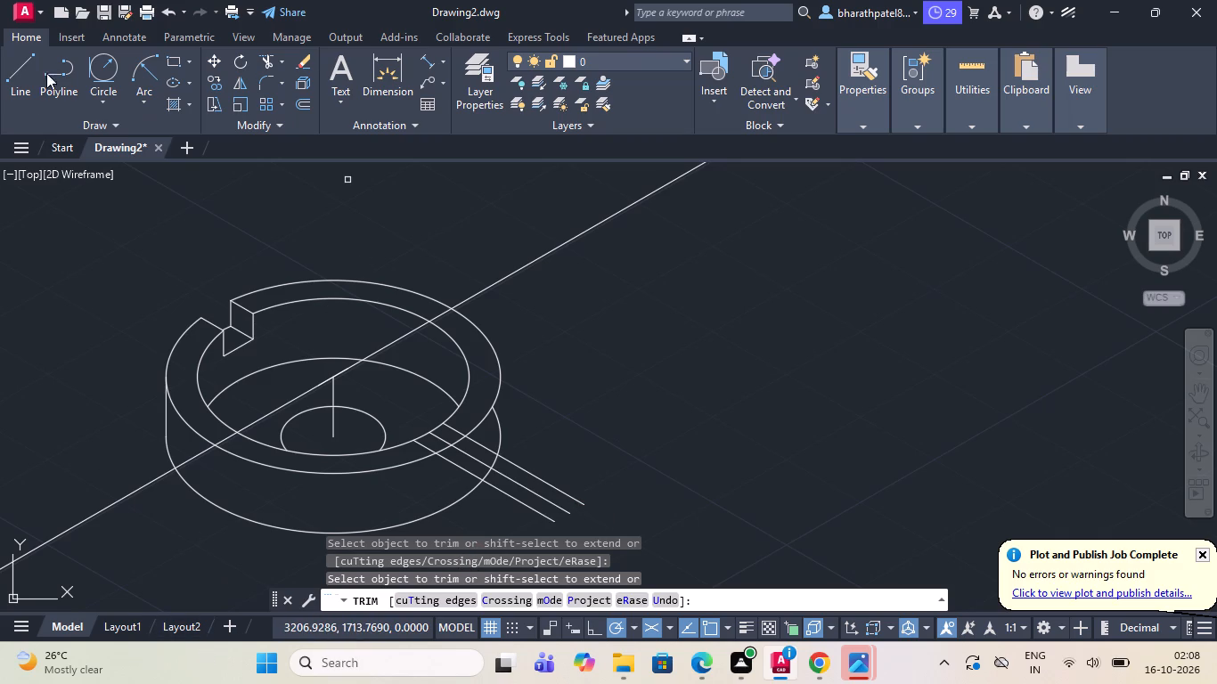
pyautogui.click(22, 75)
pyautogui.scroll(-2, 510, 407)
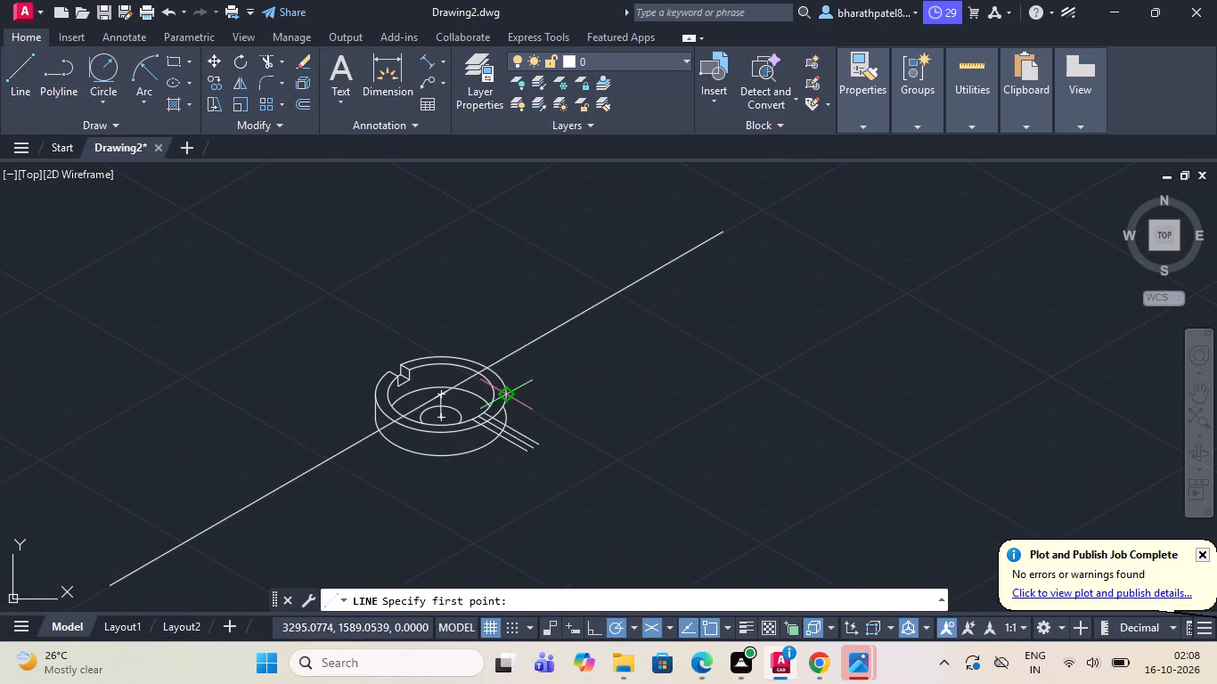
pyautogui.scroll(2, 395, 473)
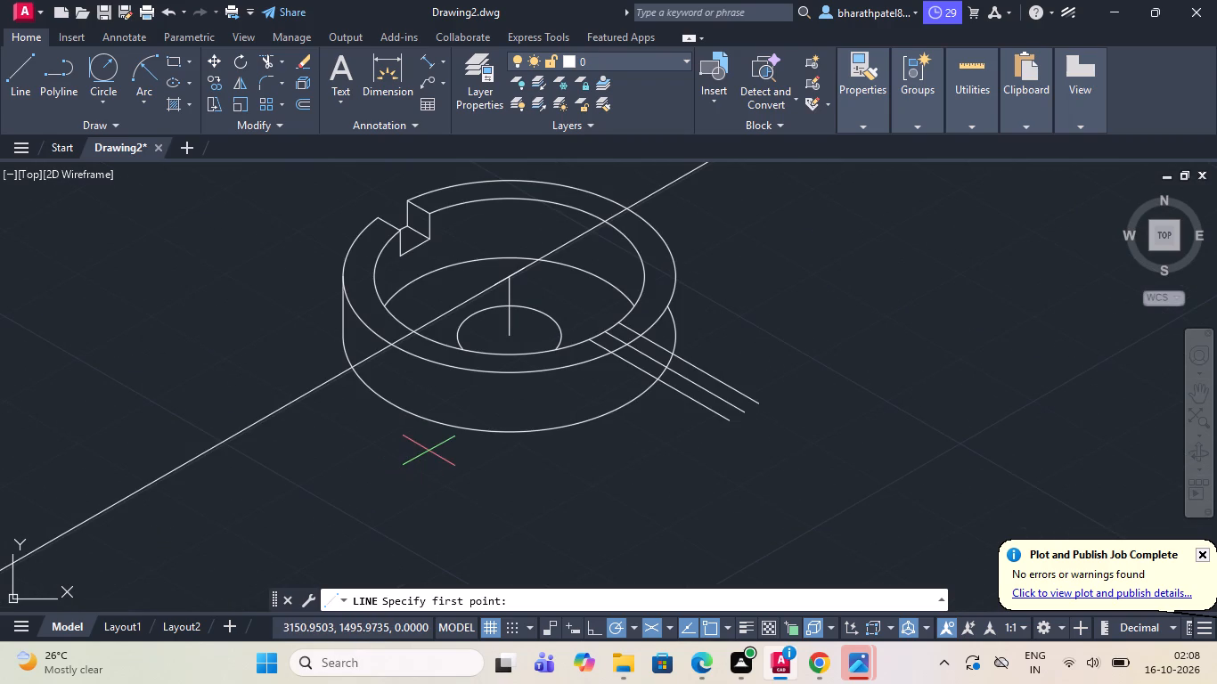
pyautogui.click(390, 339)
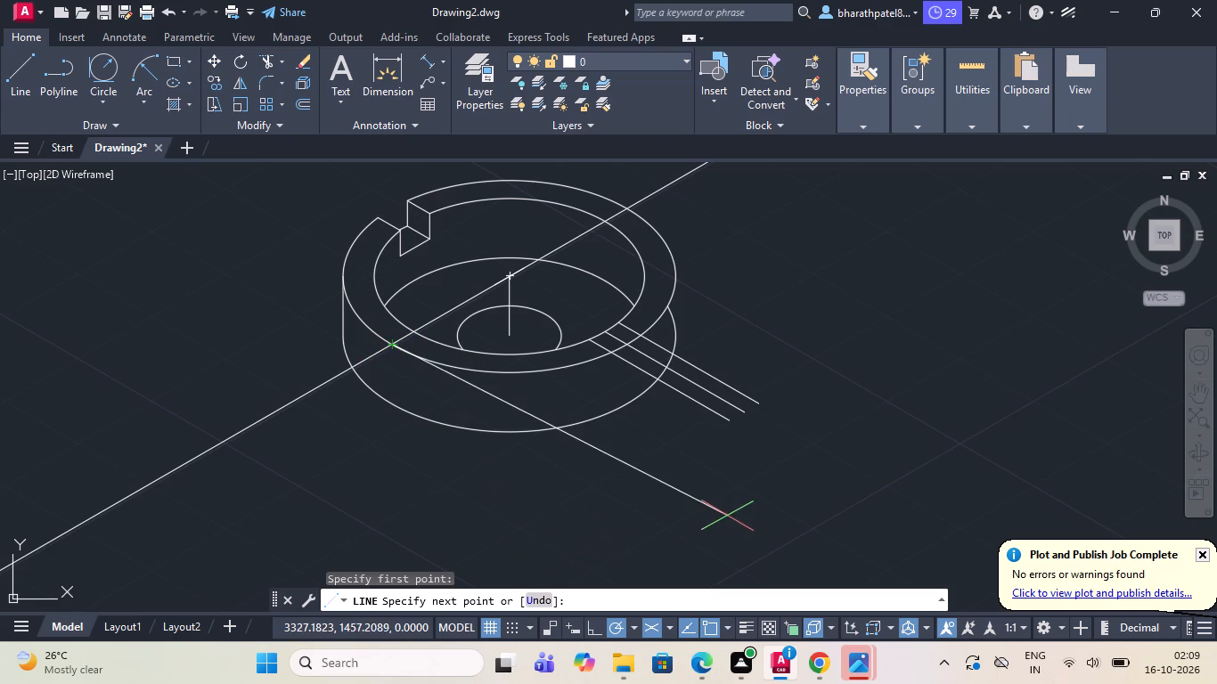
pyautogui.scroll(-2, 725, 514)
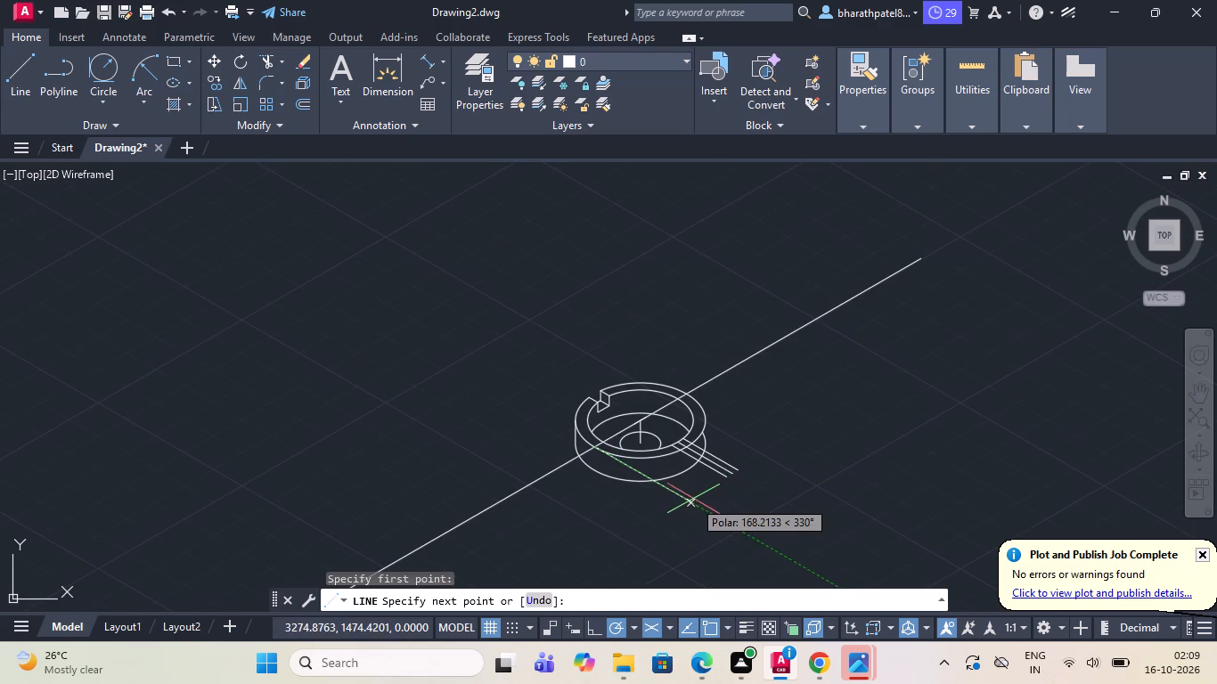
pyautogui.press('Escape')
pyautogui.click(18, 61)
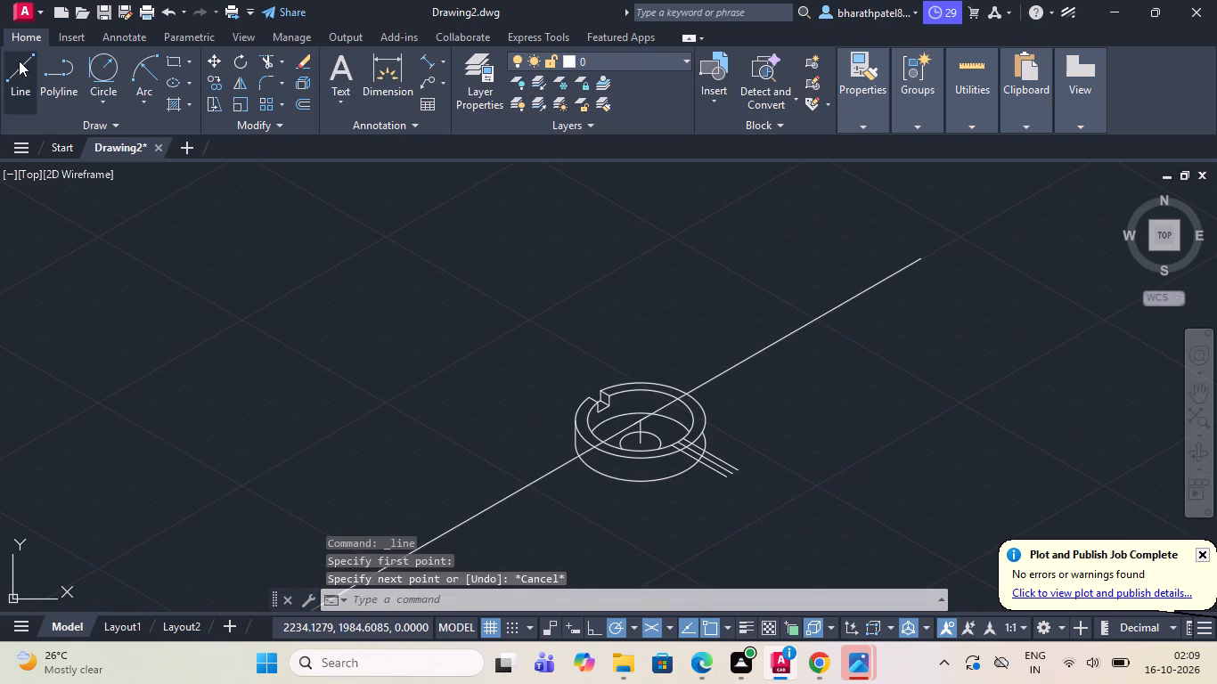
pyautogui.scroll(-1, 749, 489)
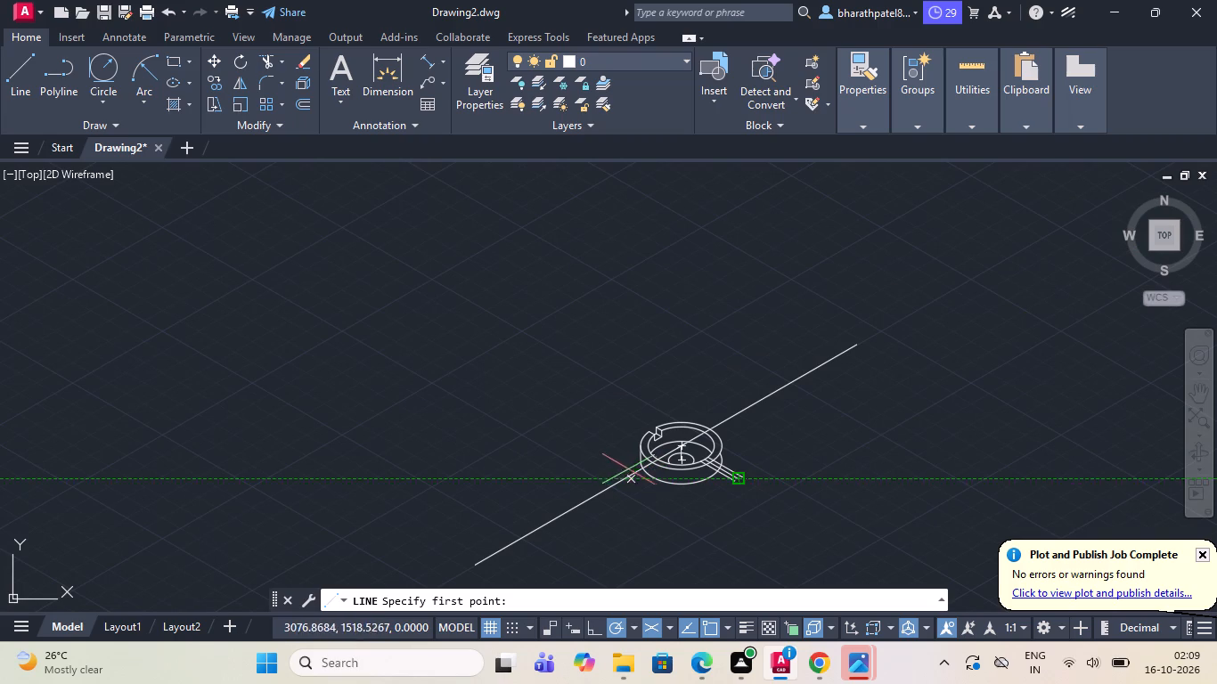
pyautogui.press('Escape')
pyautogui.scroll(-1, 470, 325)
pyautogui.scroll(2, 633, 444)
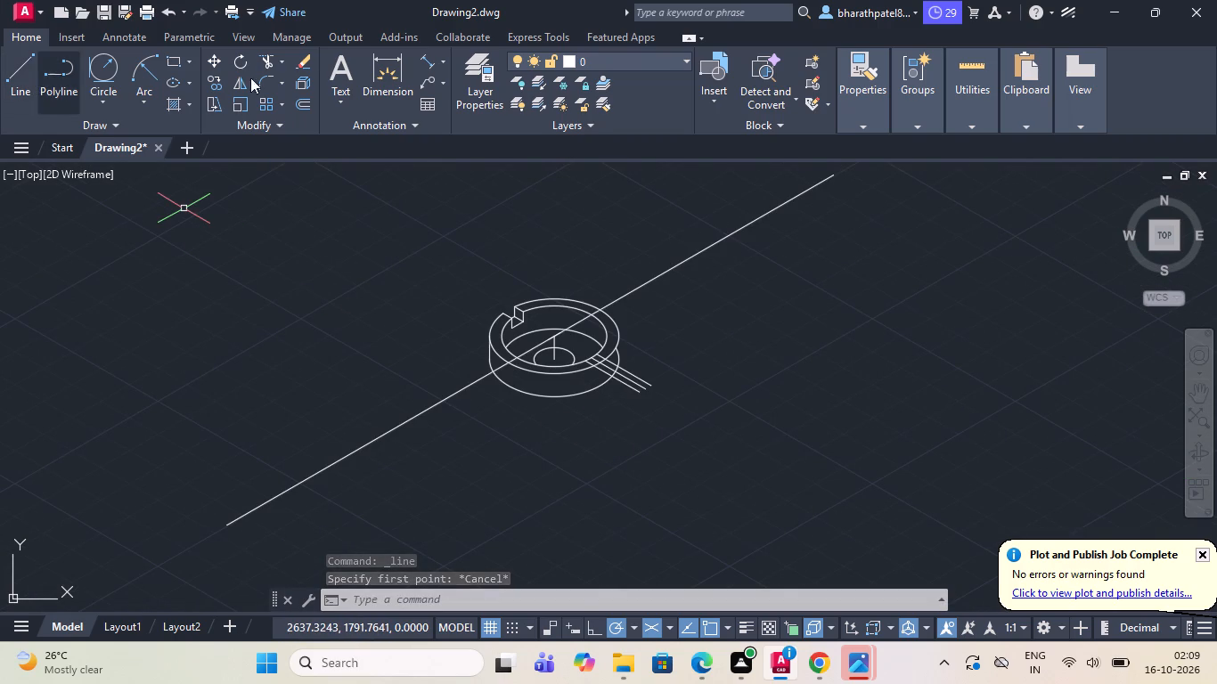
# Copy both long axis lines from the ring's upper centre down to the lower end of the vertical centre line.
pyautogui.scroll(3, 569, 345)
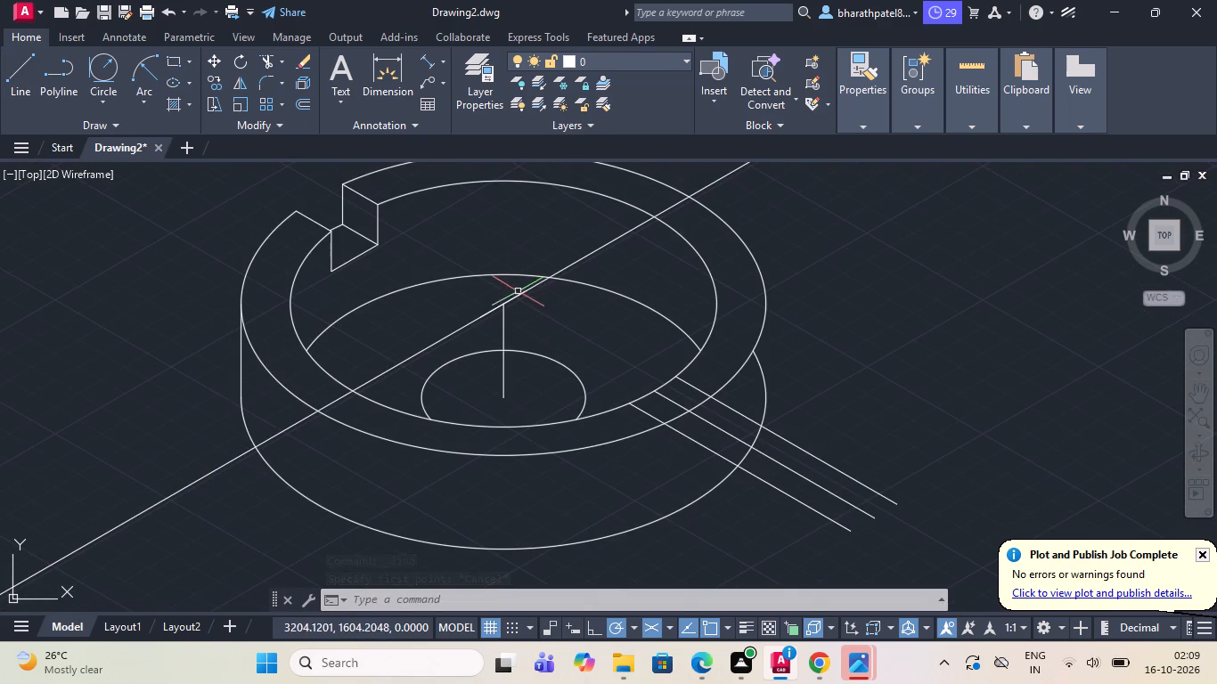
pyautogui.click(477, 316)
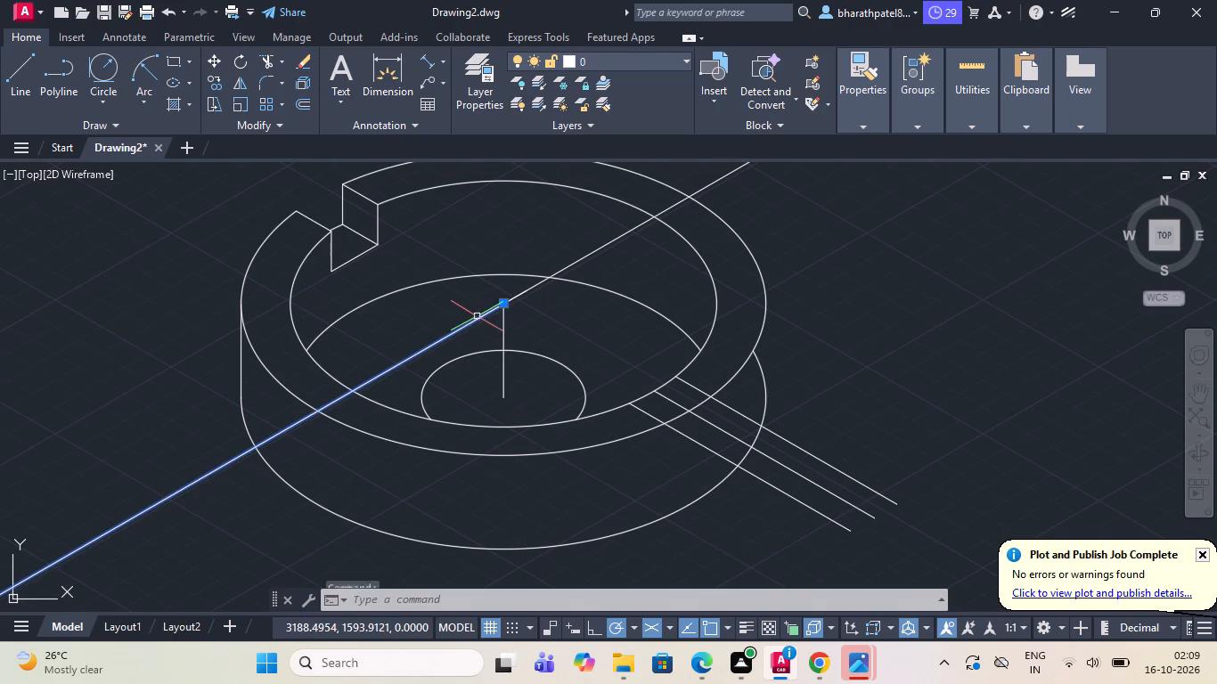
pyautogui.click(543, 281)
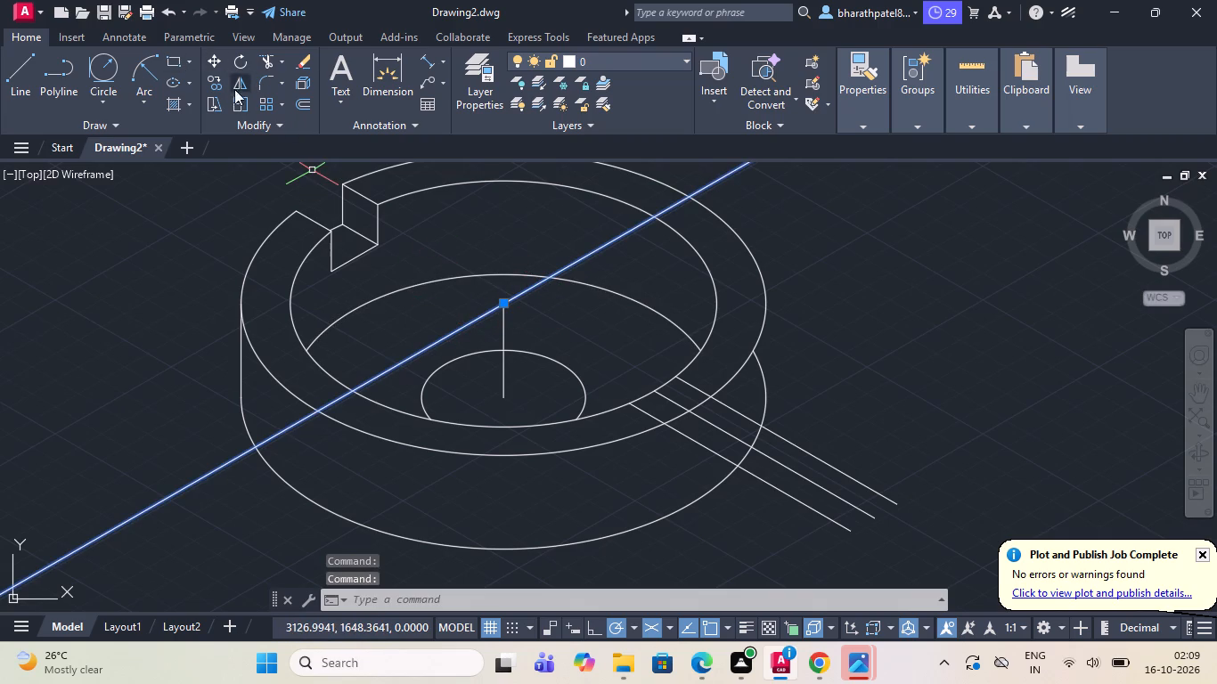
pyautogui.click(210, 79)
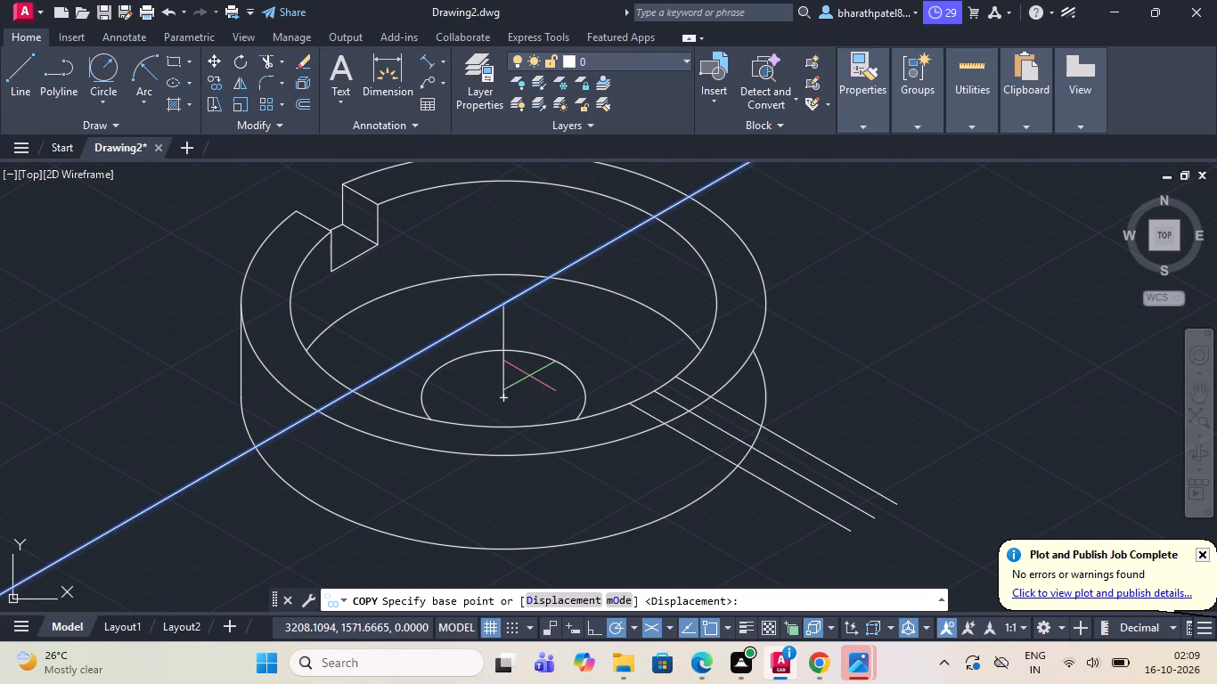
pyautogui.scroll(3, 529, 384)
pyautogui.scroll(-1, 528, 384)
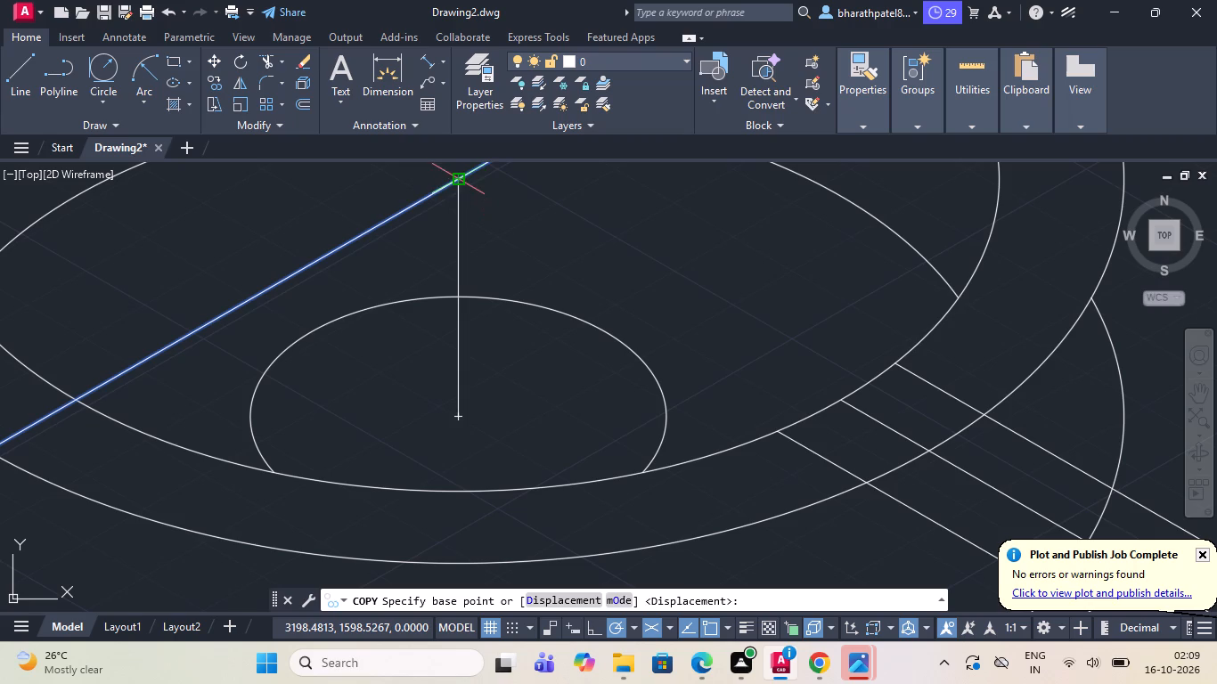
pyautogui.click(460, 184)
pyautogui.scroll(2, 431, 444)
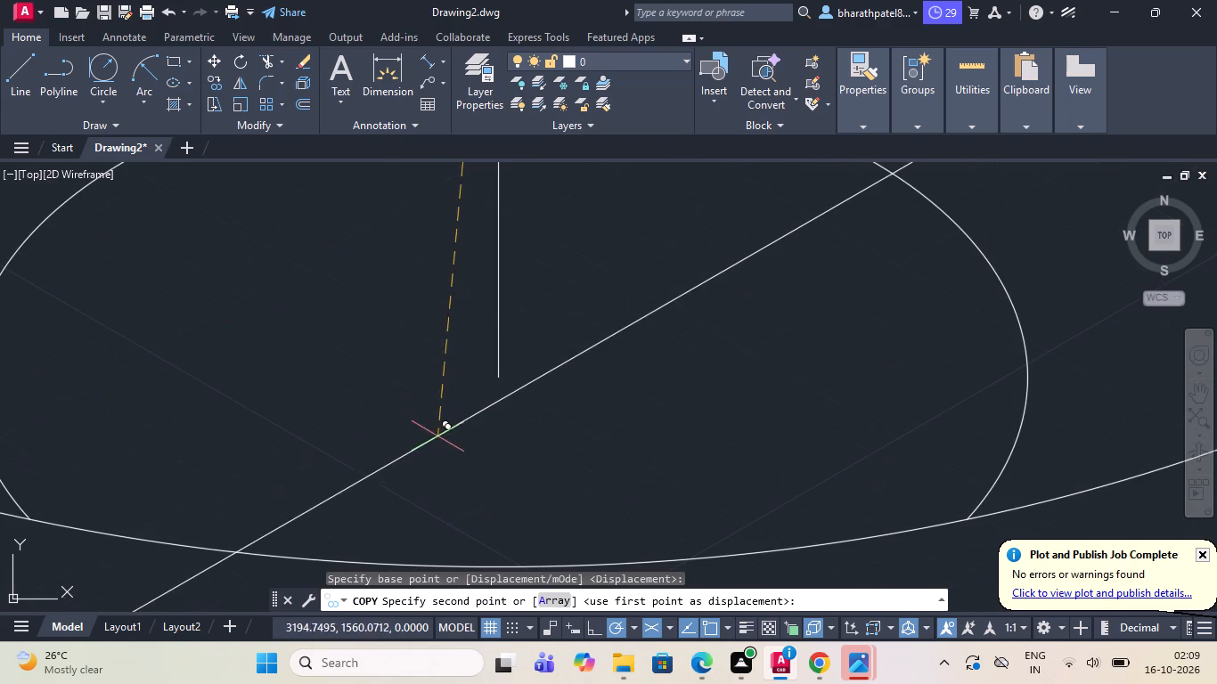
pyautogui.click(502, 374)
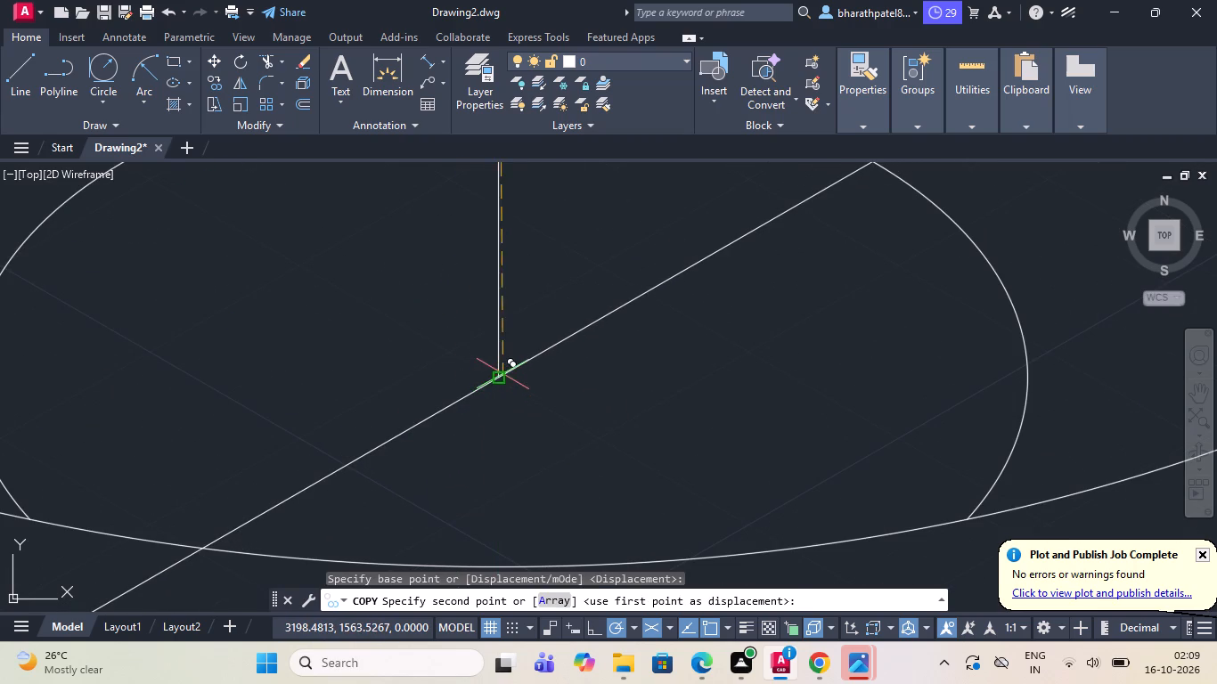
pyautogui.press('Escape')
# Draw a 200-long line at 330° from where the copied axis line crosses the lower 160-diameter isocircle.
pyautogui.scroll(-4, 502, 377)
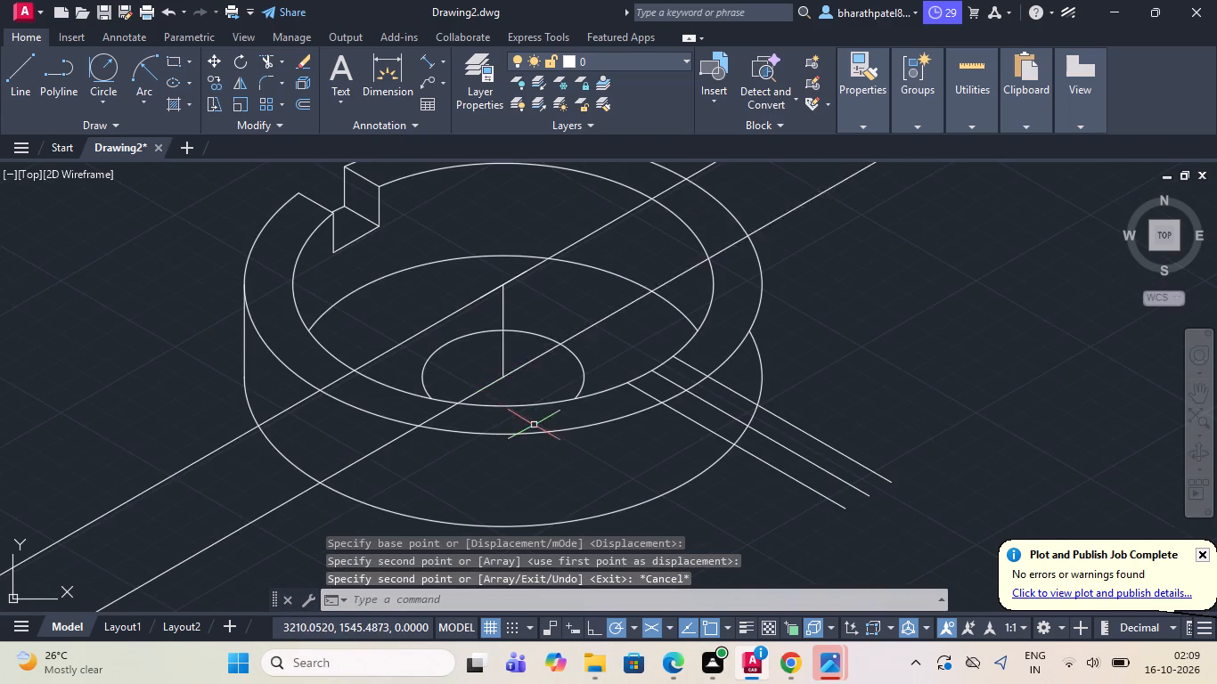
pyautogui.scroll(-4, 534, 425)
pyautogui.scroll(2, 509, 489)
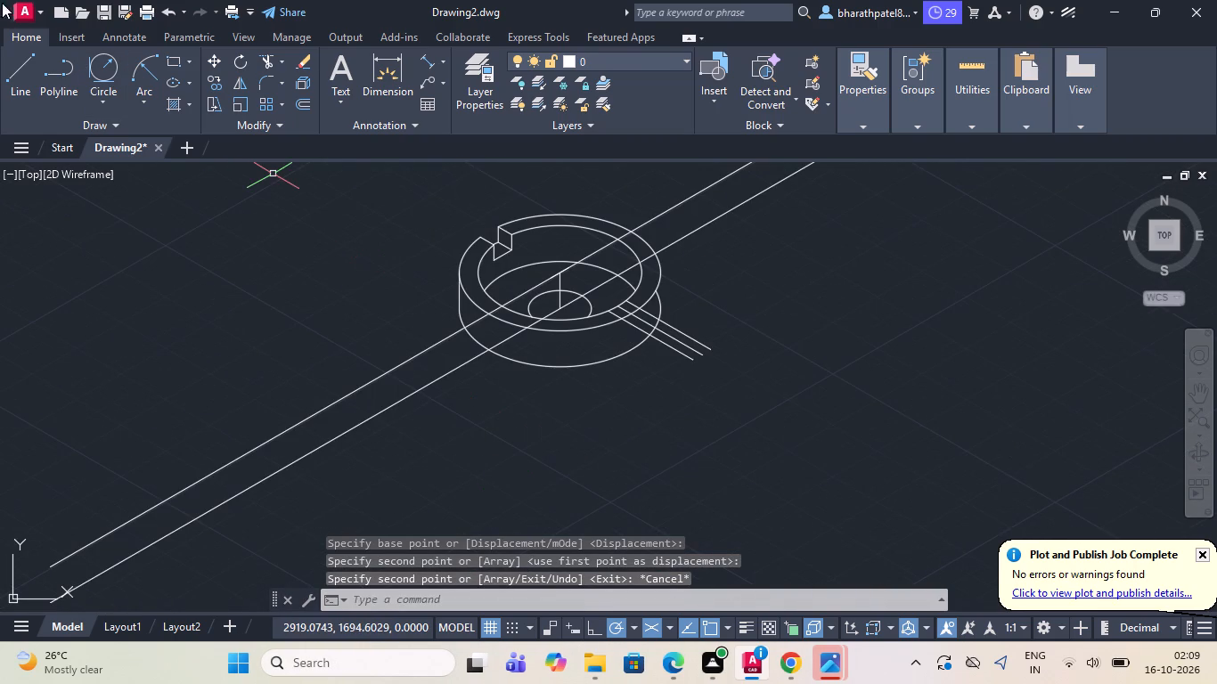
pyautogui.click(26, 66)
pyautogui.scroll(2, 492, 371)
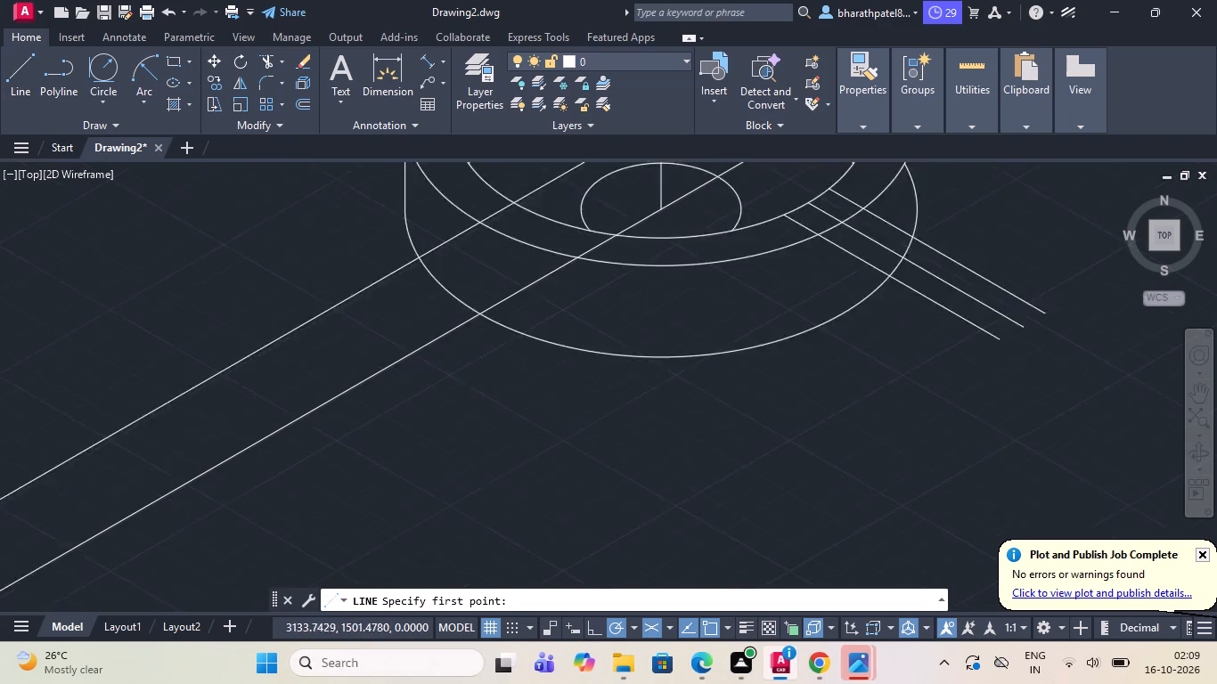
pyautogui.scroll(2, 492, 371)
pyautogui.click(456, 221)
pyautogui.scroll(-5, 454, 220)
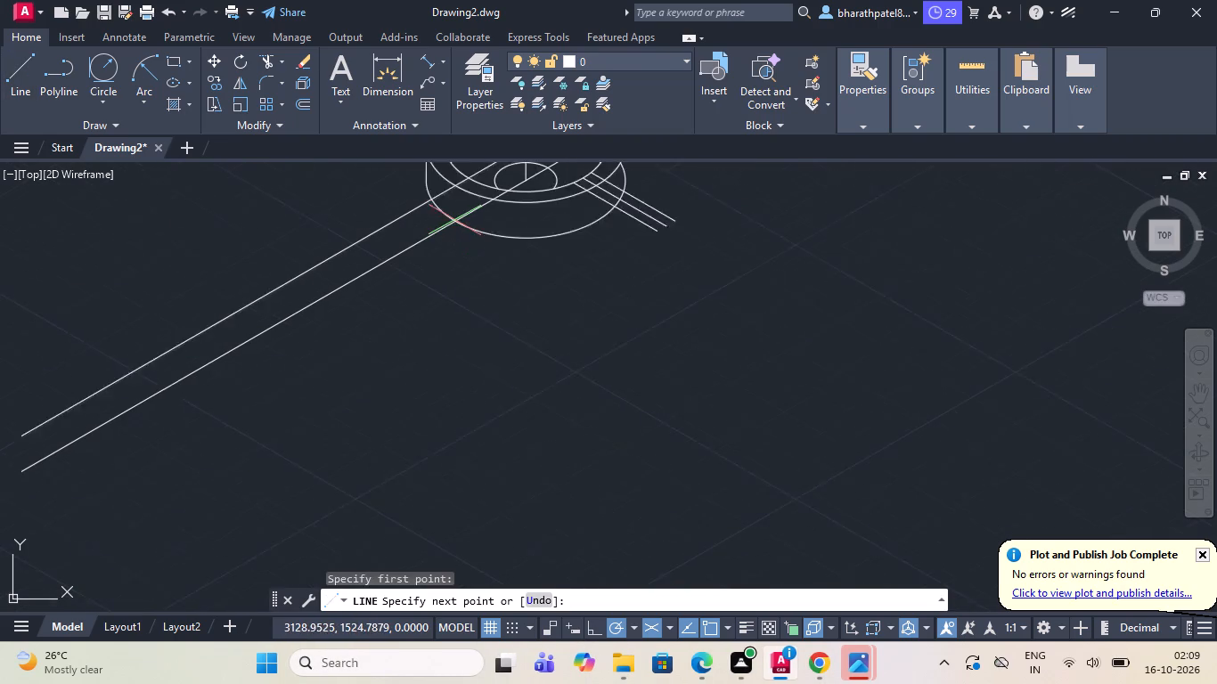
pyautogui.scroll(3, 450, 221)
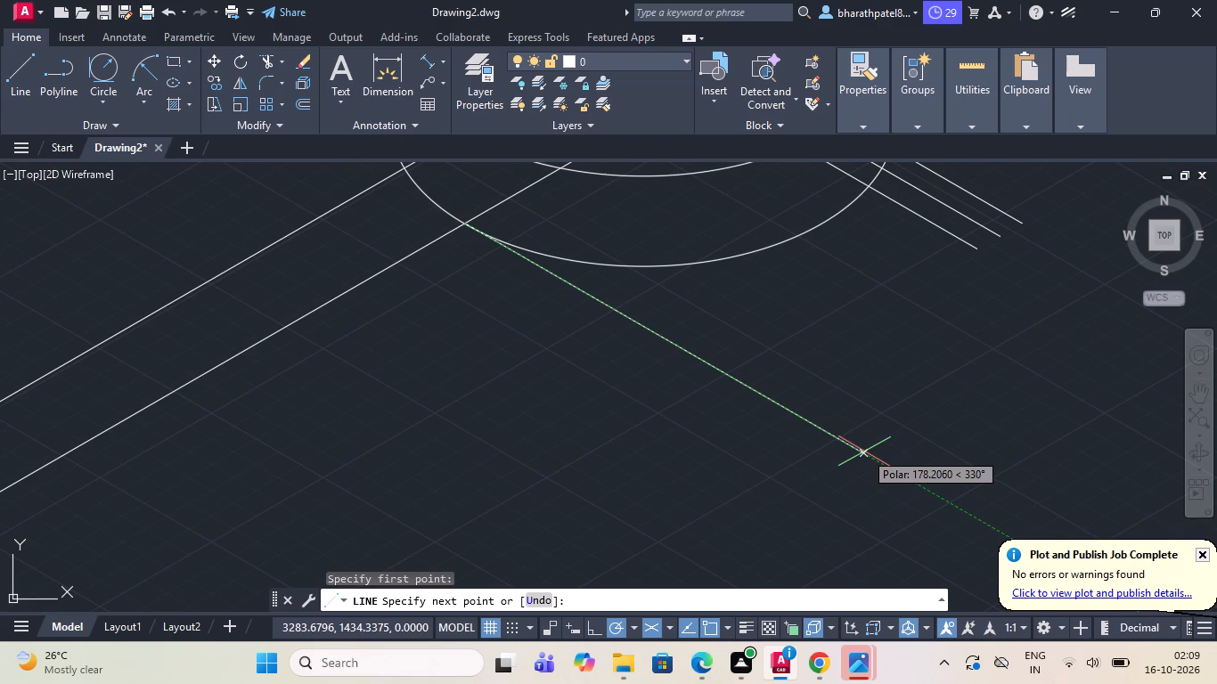
pyautogui.press('1')
pyautogui.write('00')
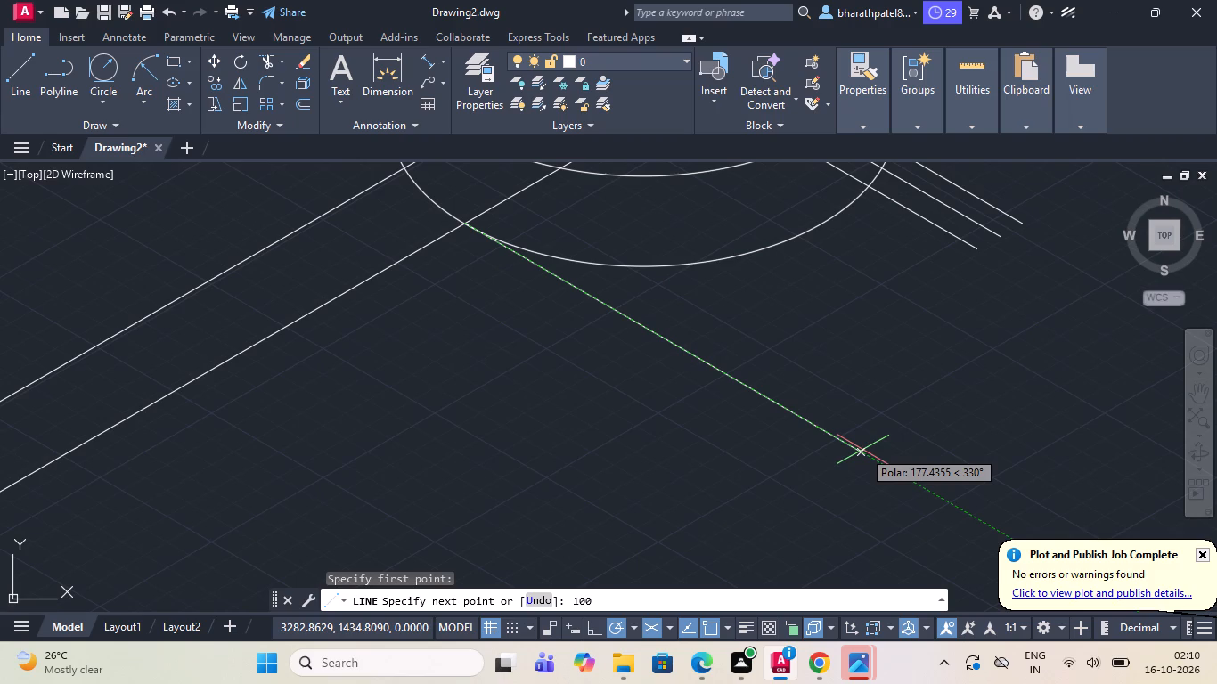
pyautogui.press('BackSpace')
pyautogui.press('BackSpace')
pyautogui.press('BackSpace')
pyautogui.press('2')
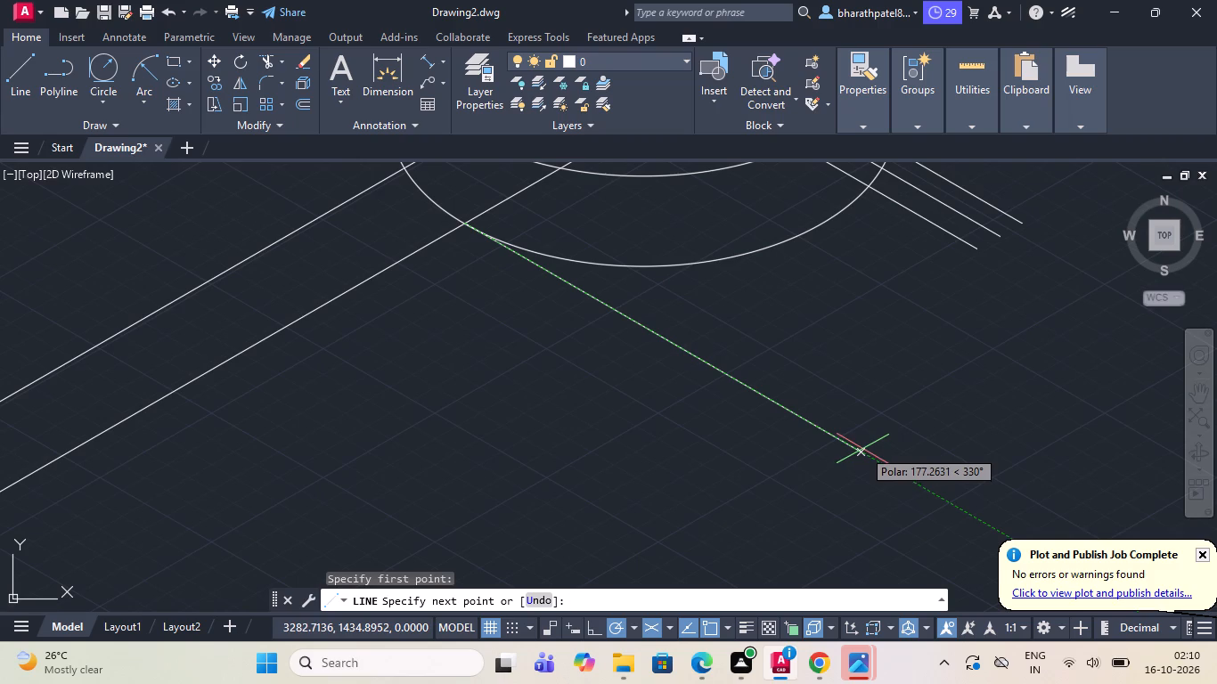
pyautogui.write('00')
pyautogui.press('Return')
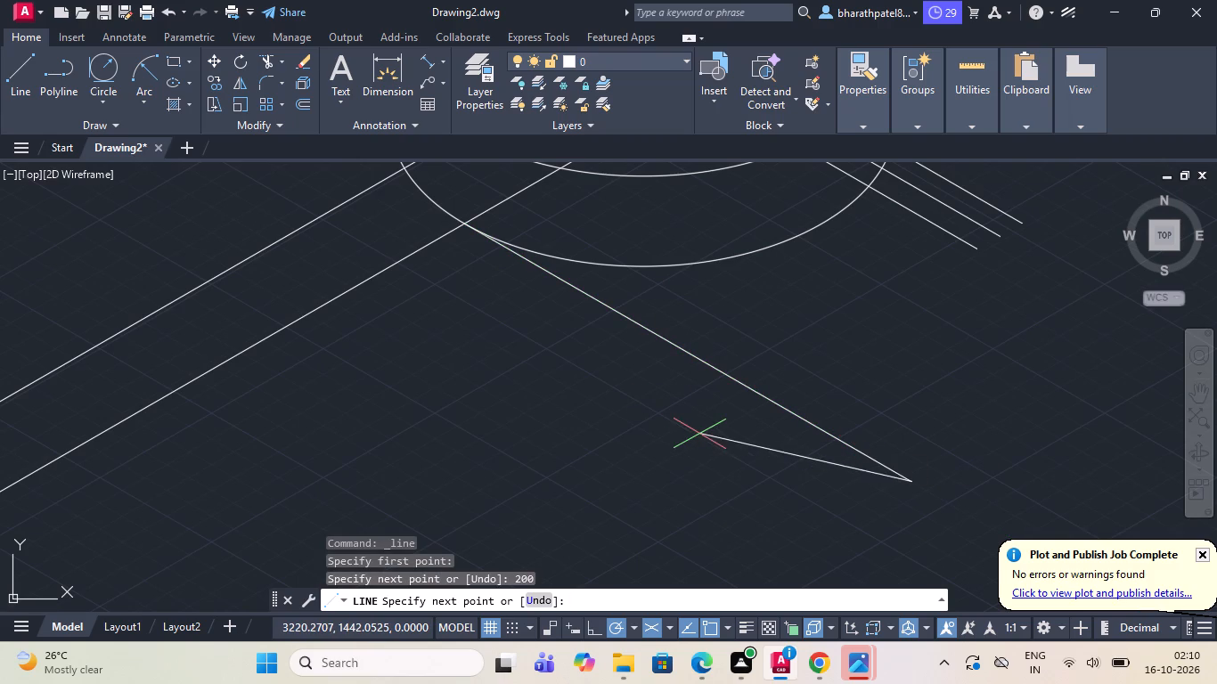
pyautogui.press('Escape')
# Draw a 200-long line at 330° from the lower-left crossing of the upper axis line and the upper 160-diameter isocircle.
pyautogui.scroll(-2, 701, 435)
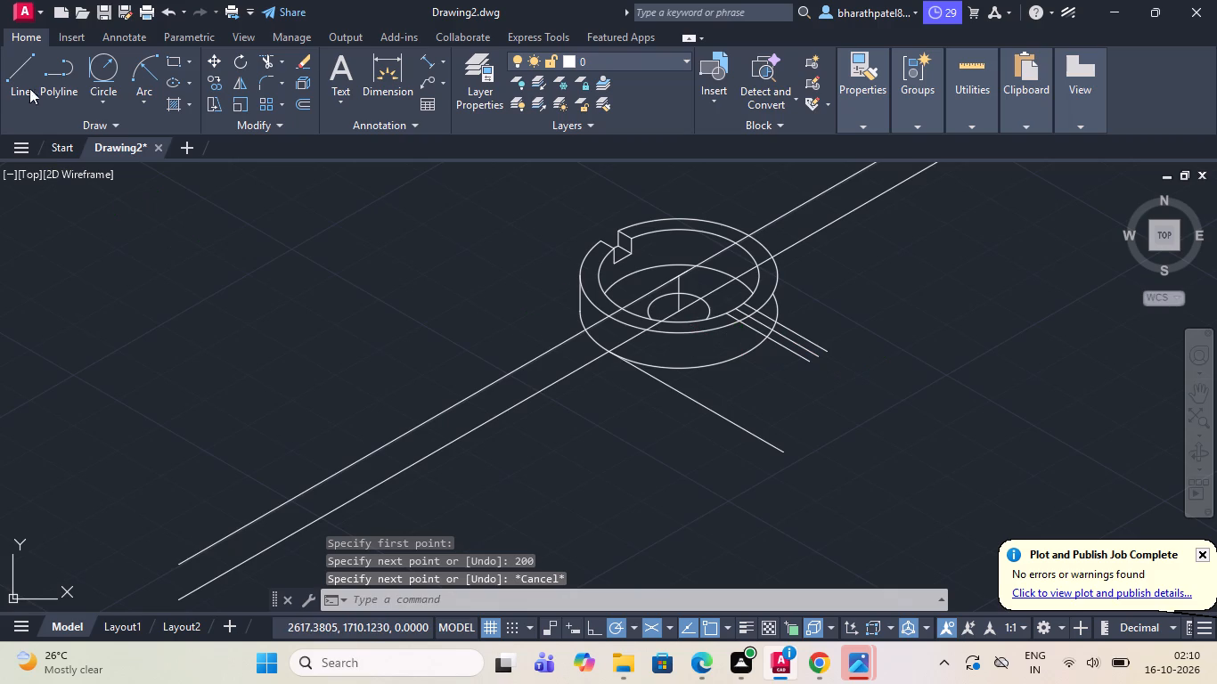
pyautogui.click(21, 74)
pyautogui.scroll(3, 659, 313)
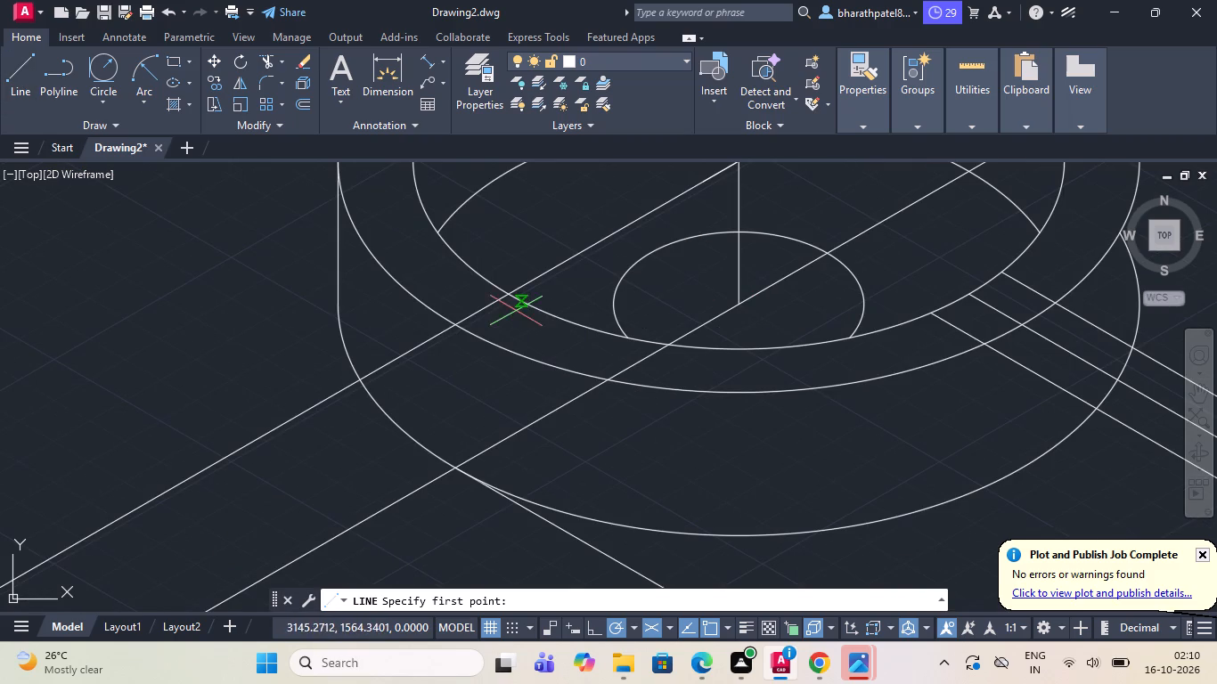
pyautogui.click(459, 324)
pyautogui.scroll(-4, 458, 322)
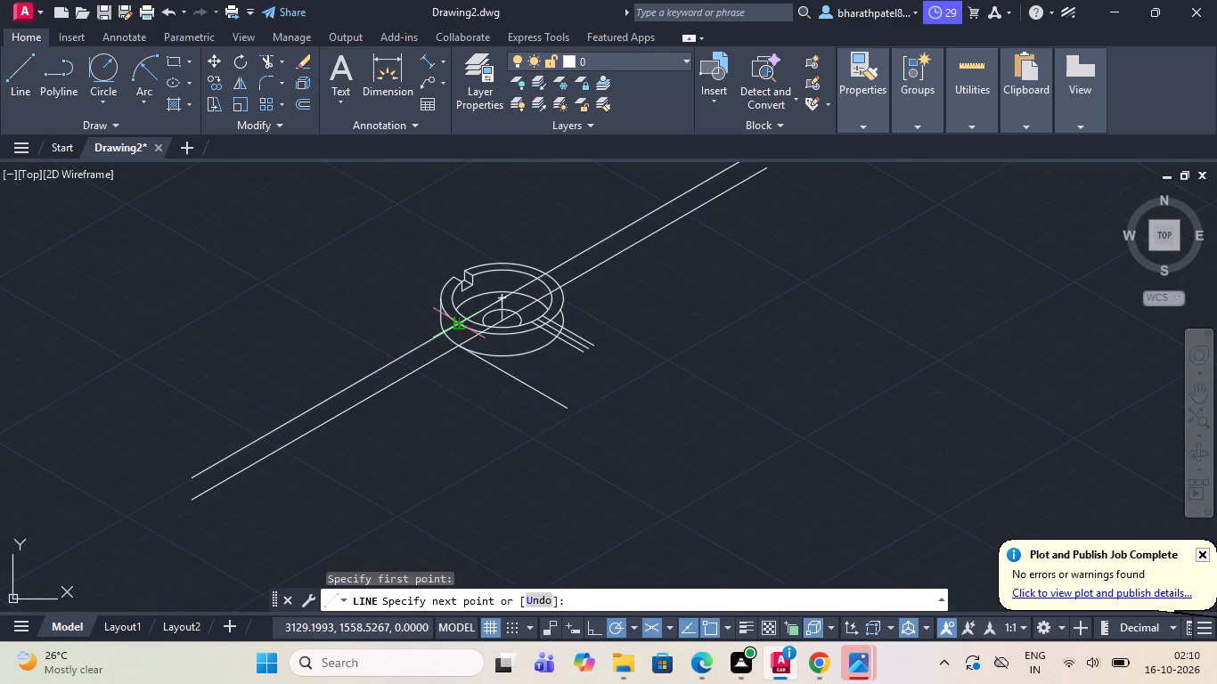
pyautogui.write('200')
pyautogui.press('Return')
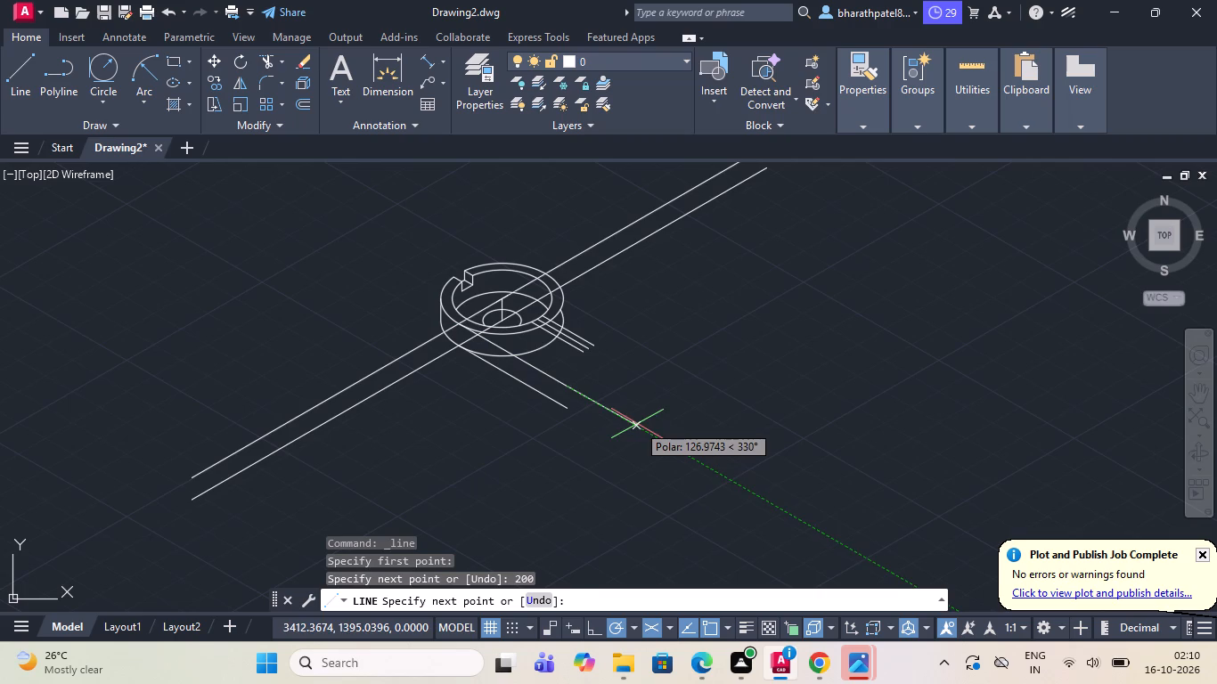
pyautogui.press('Escape')
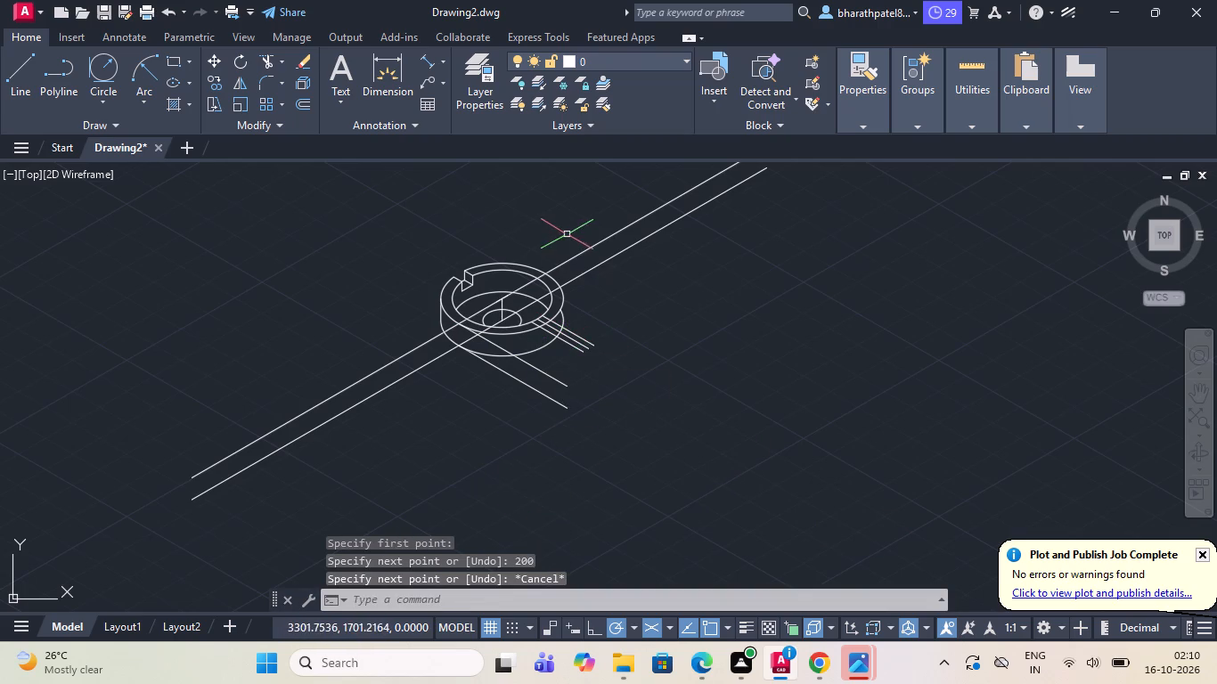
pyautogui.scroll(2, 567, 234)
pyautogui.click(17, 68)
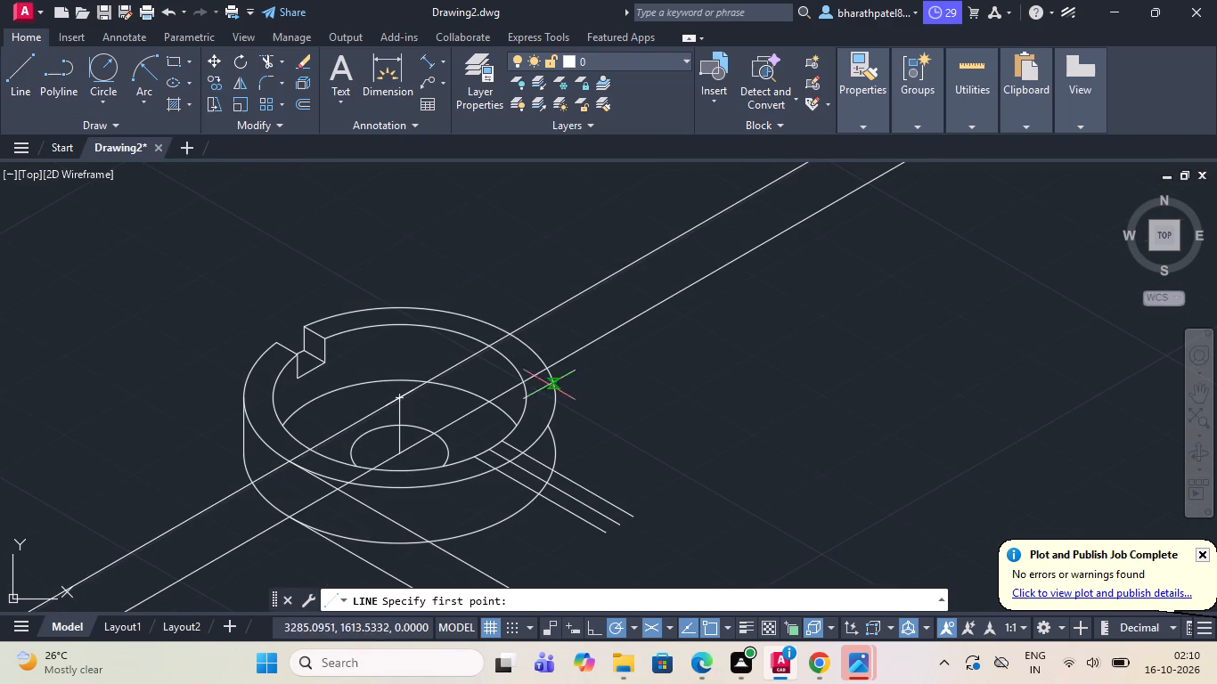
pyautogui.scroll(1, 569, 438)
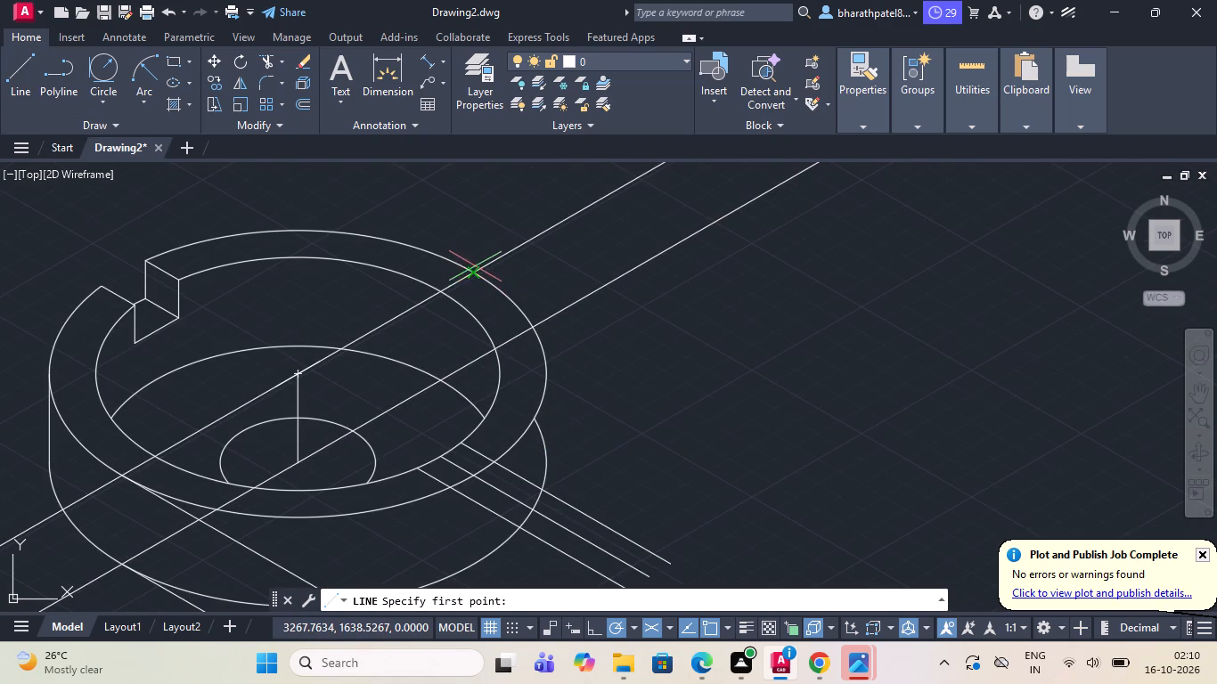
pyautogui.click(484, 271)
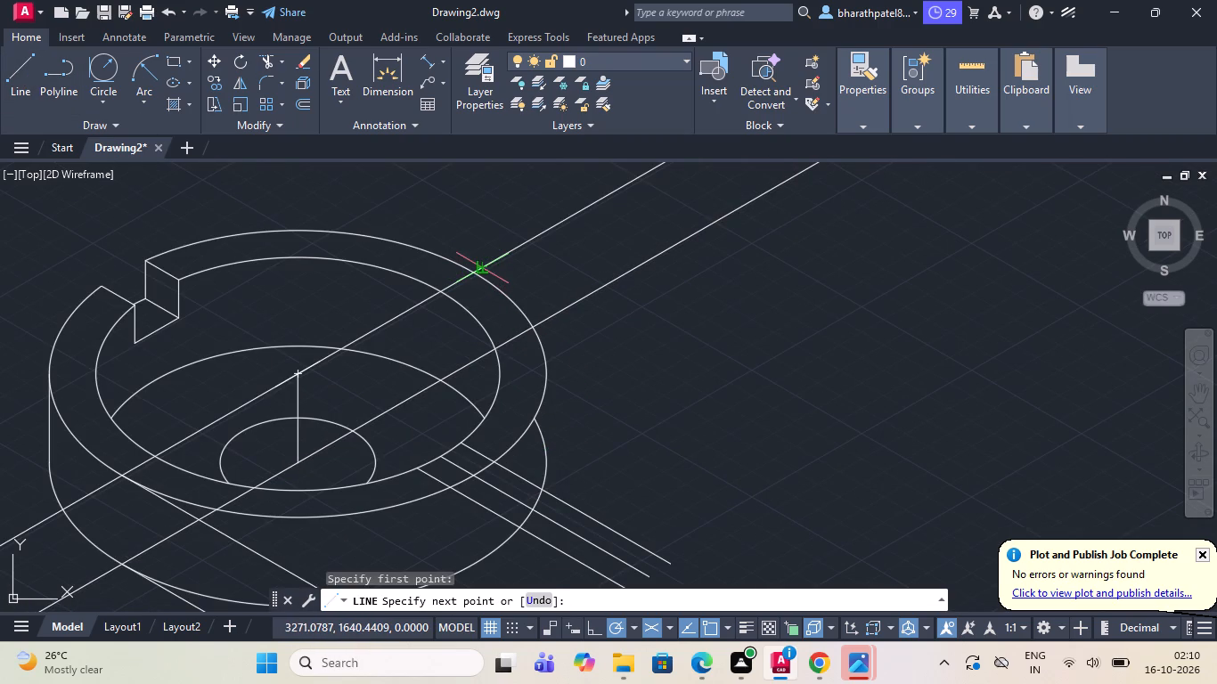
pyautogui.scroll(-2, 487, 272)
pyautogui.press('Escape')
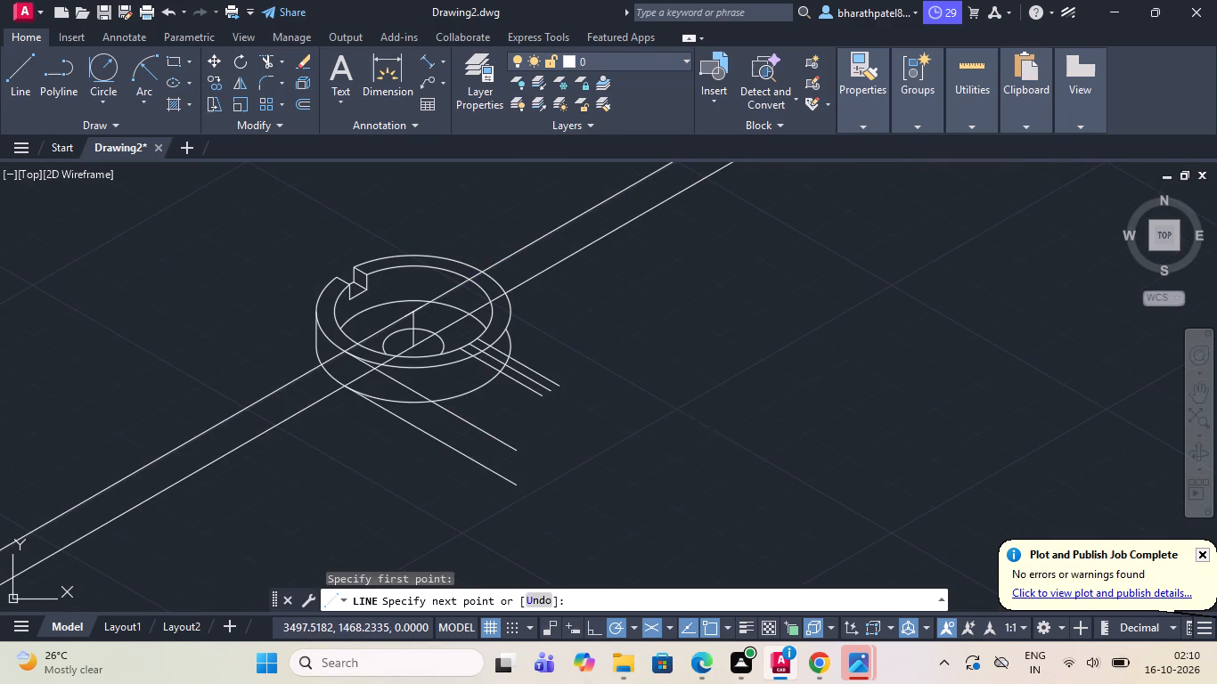
# Draw a 200-long line at 330° from the upper-right crossing of the upper axis line and the upper 160-diameter isocircle.
pyautogui.click(23, 61)
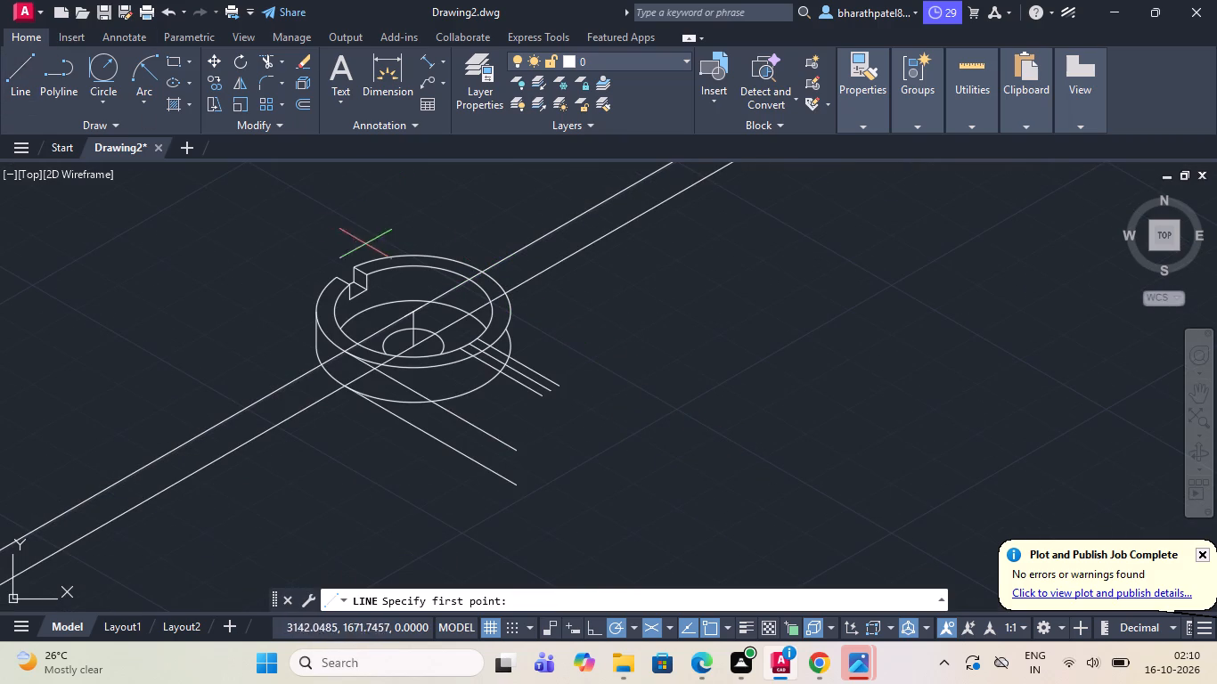
pyautogui.scroll(3, 482, 269)
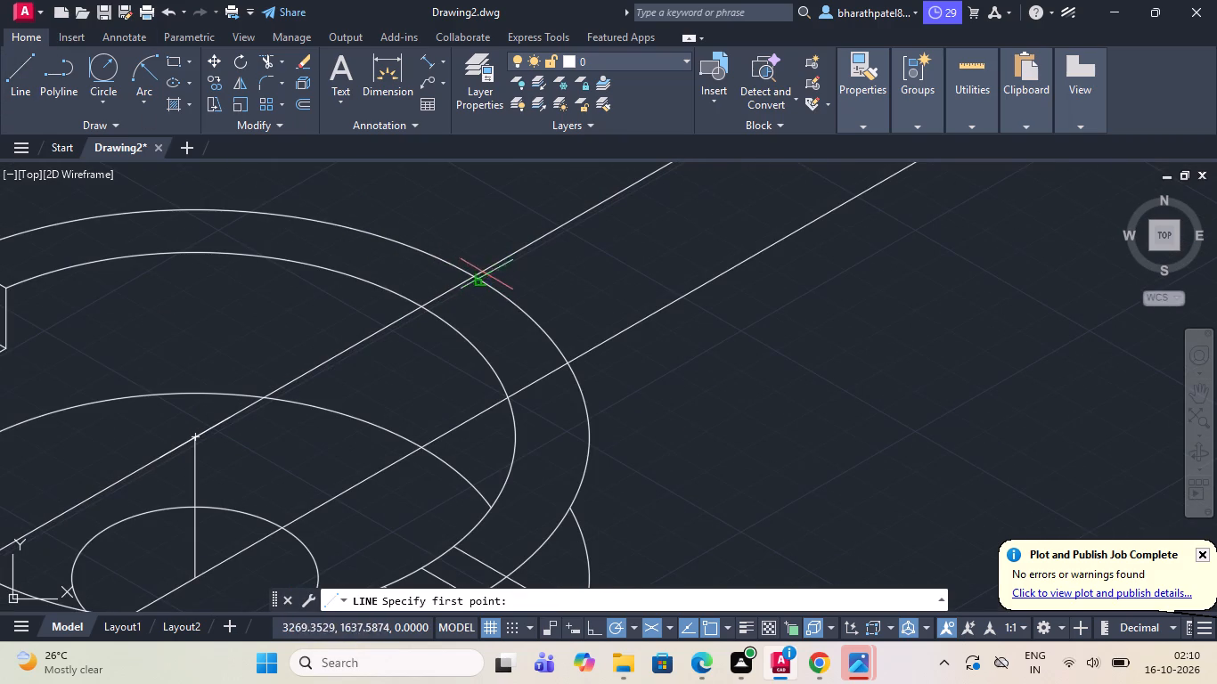
pyautogui.click(472, 271)
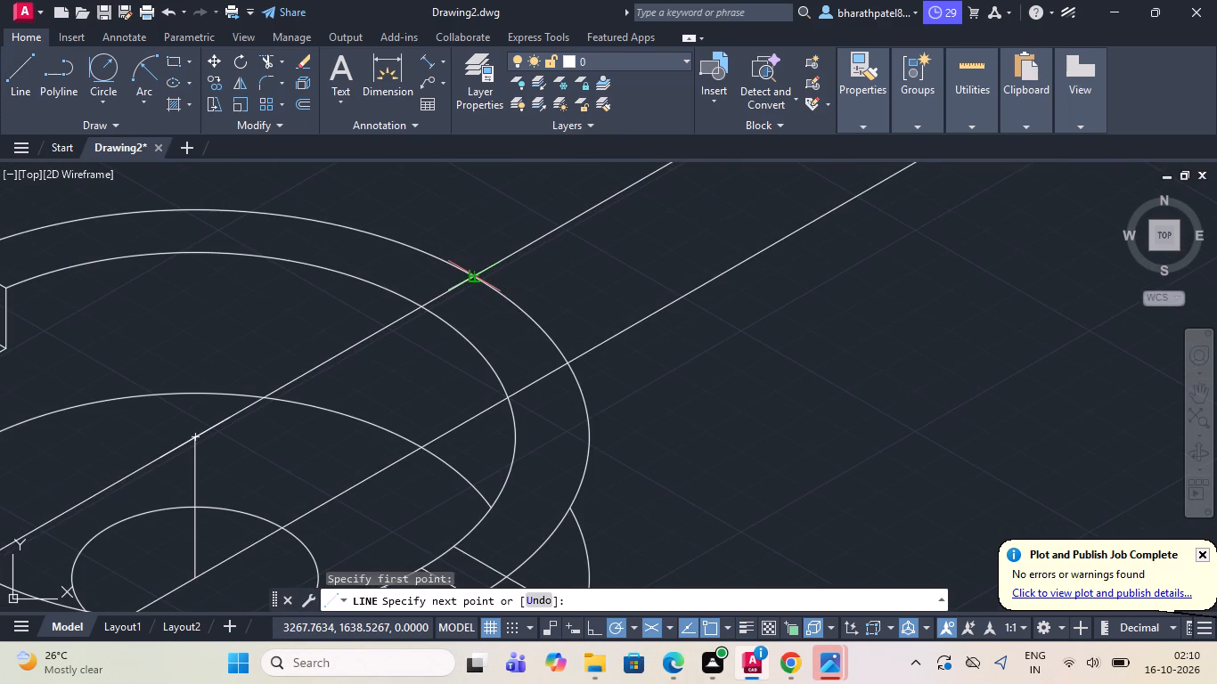
pyautogui.scroll(-3, 472, 271)
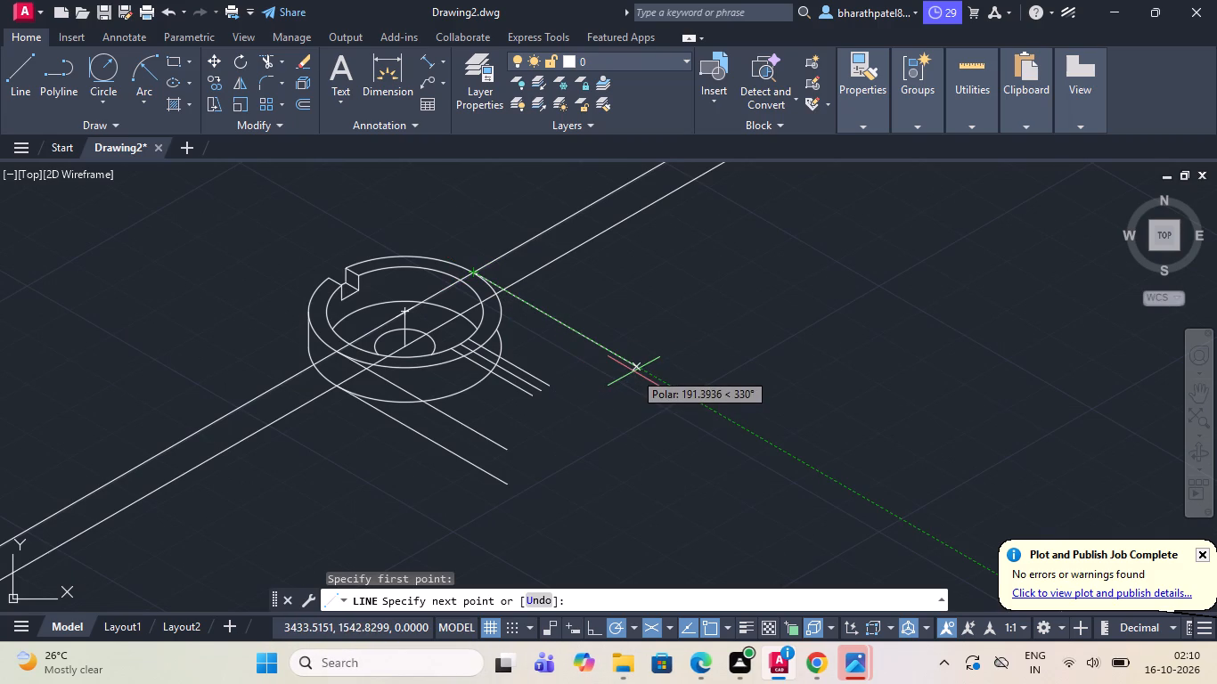
pyautogui.press('2')
pyautogui.write('00')
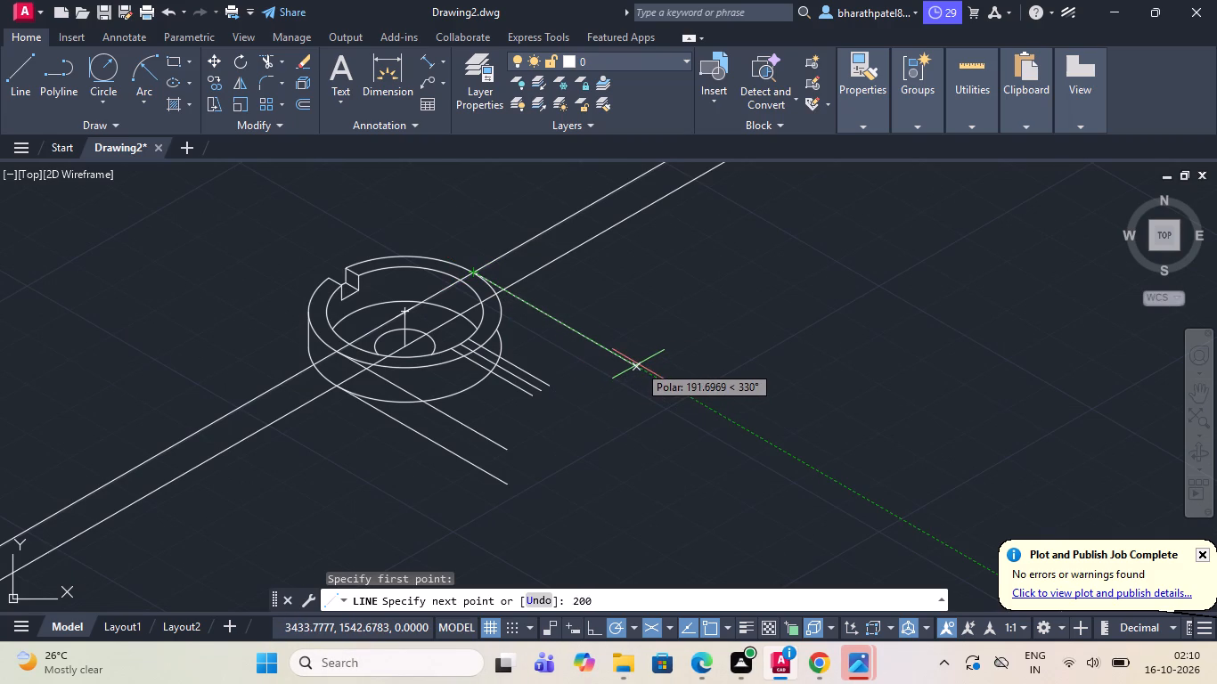
pyautogui.press('Return')
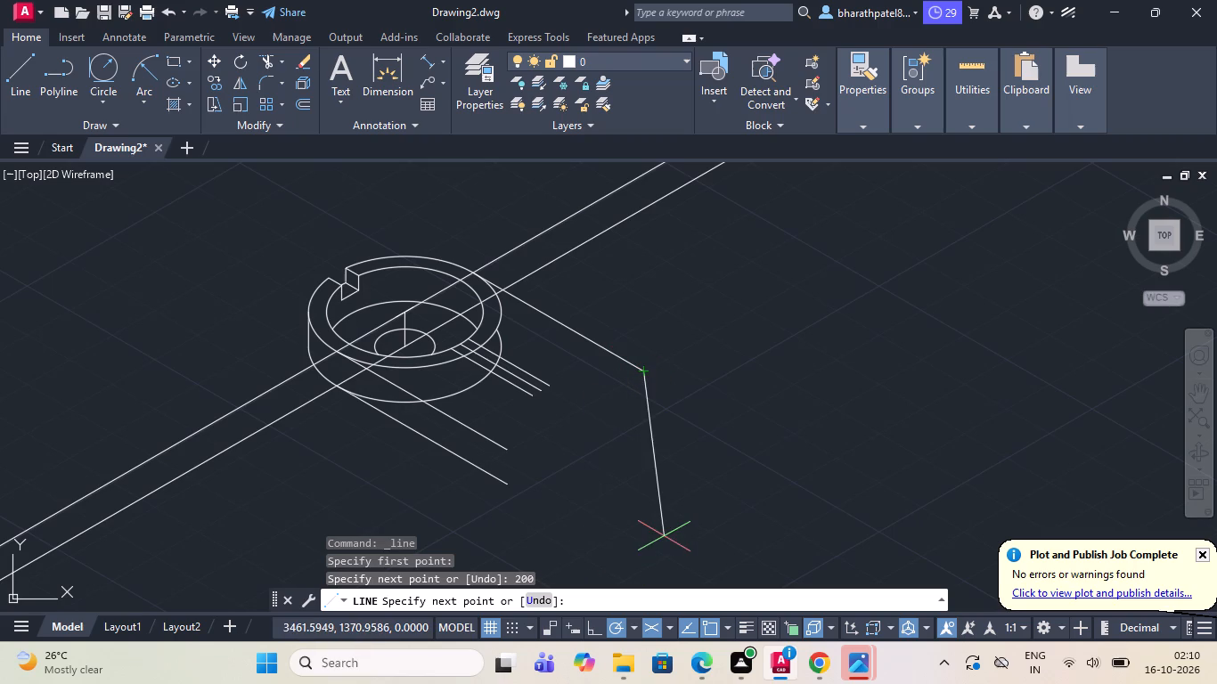
pyautogui.press('Escape')
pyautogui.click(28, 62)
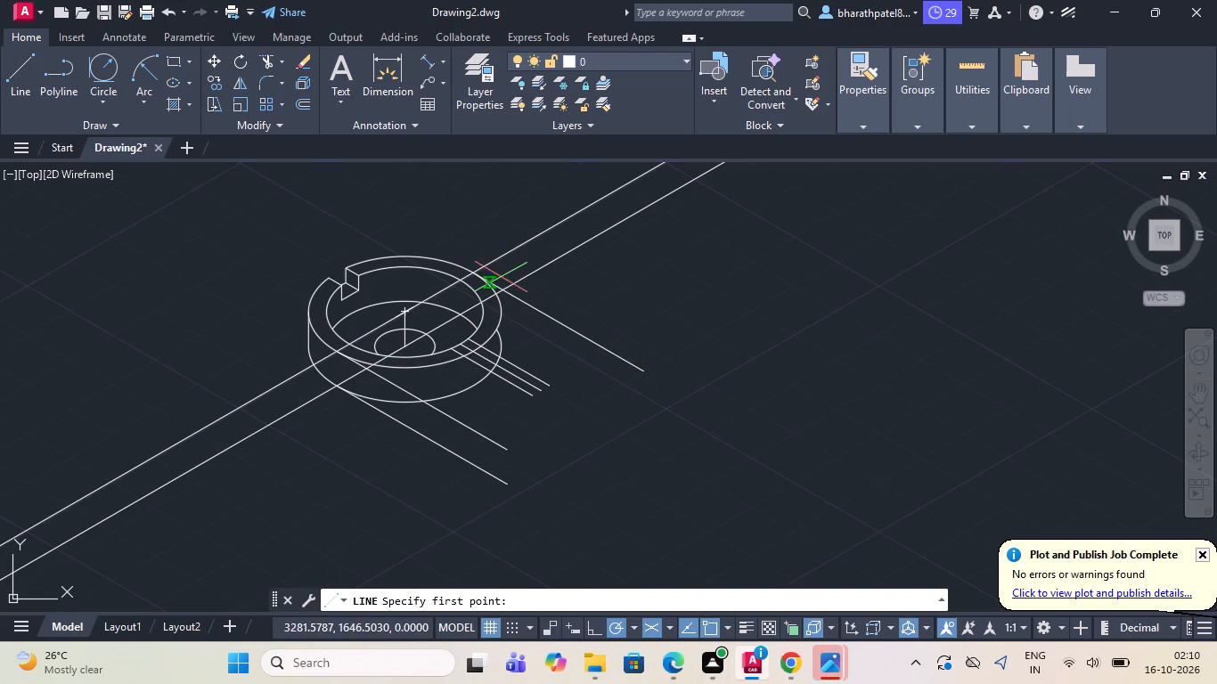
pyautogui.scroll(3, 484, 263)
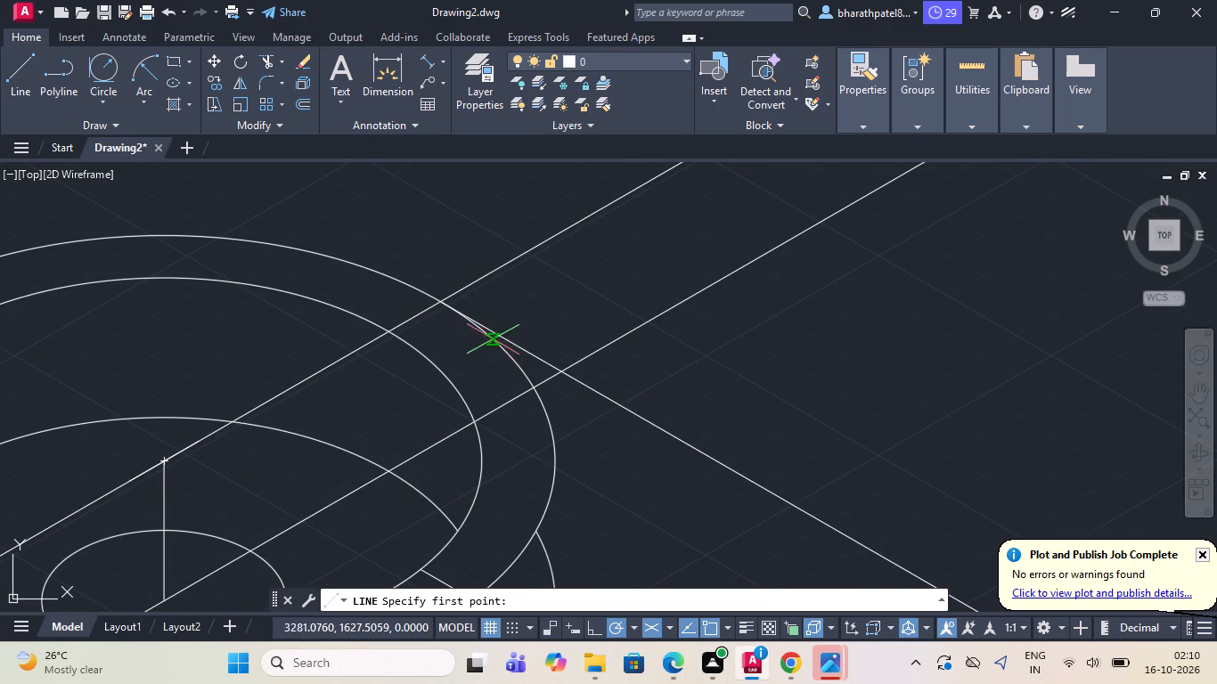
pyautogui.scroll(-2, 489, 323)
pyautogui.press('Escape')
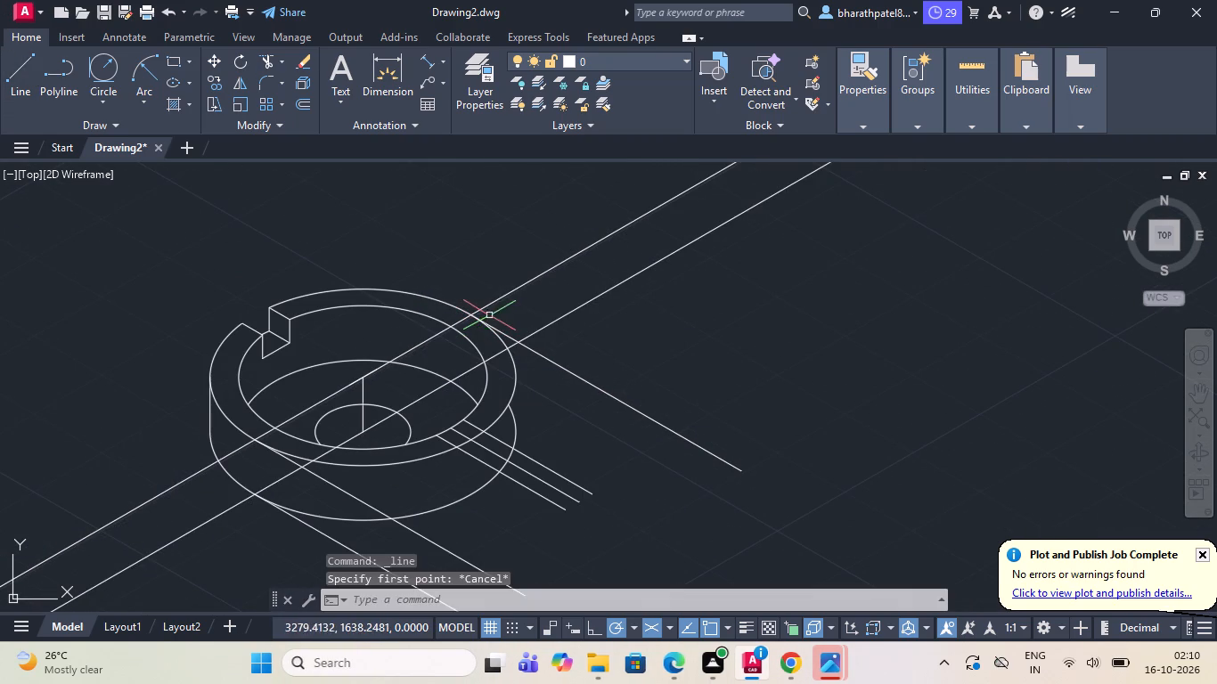
# Extend the upper-right end of the lower 160-diameter isocircle past the ring's inner edge to the copied axis line.
pyautogui.click(279, 57)
pyautogui.click(288, 120)
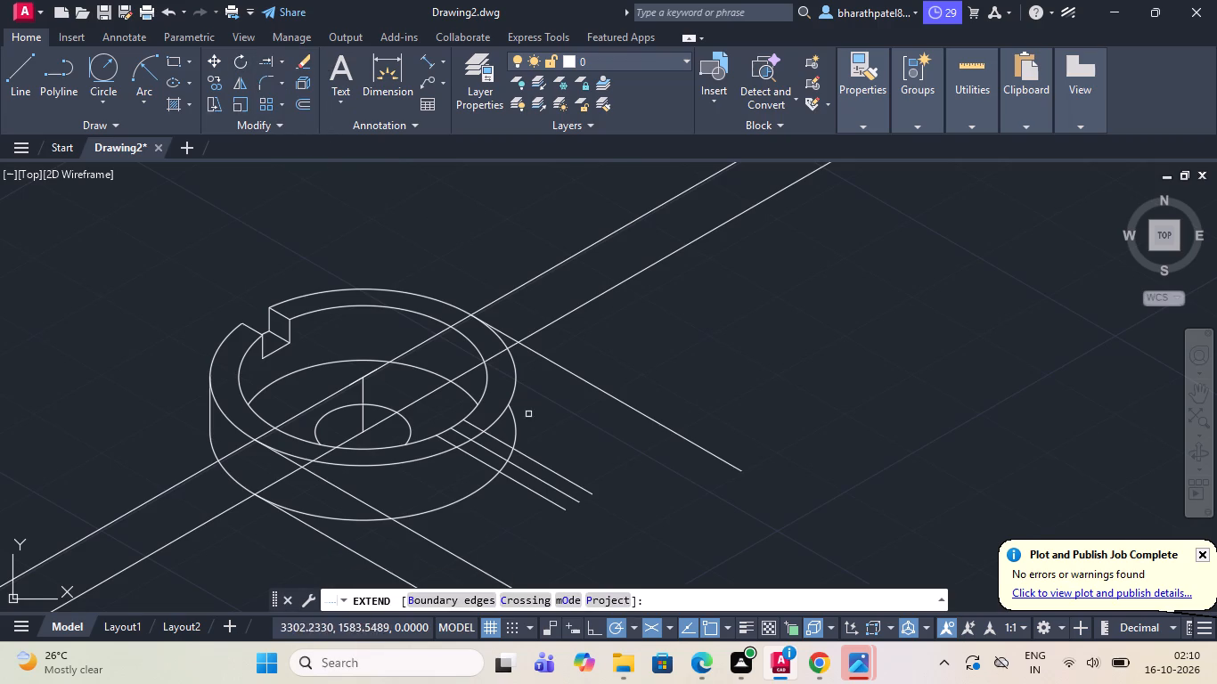
pyautogui.scroll(2, 528, 417)
pyautogui.click(494, 438)
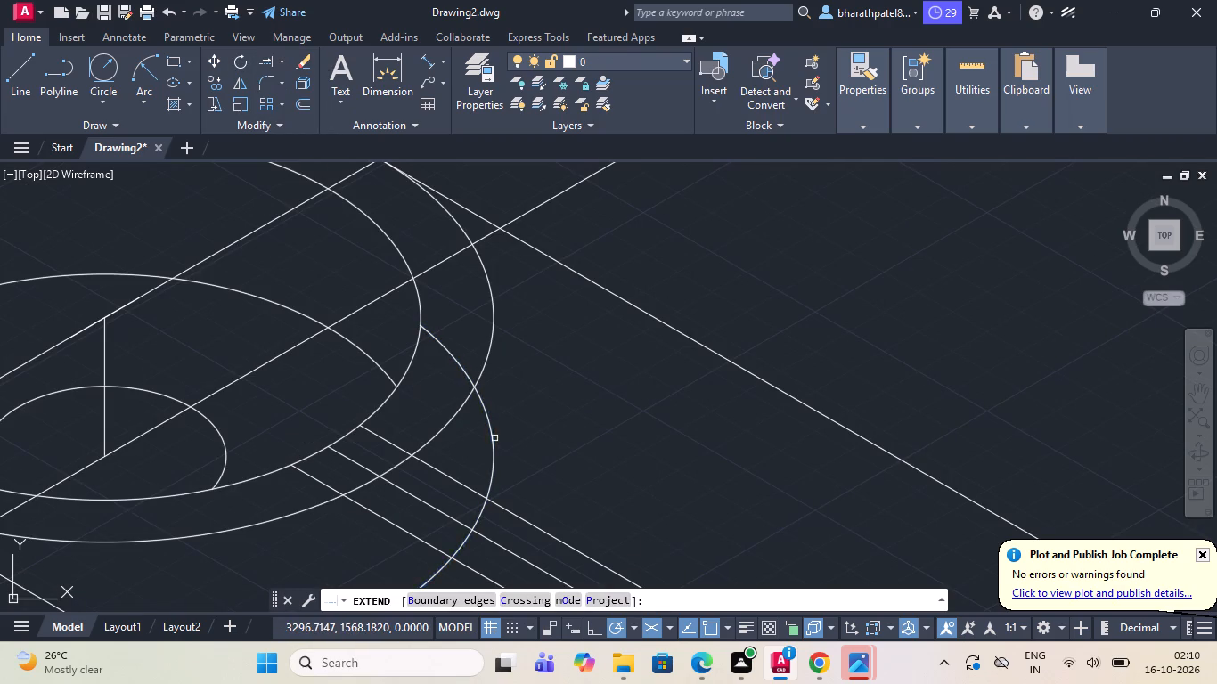
pyautogui.click(449, 349)
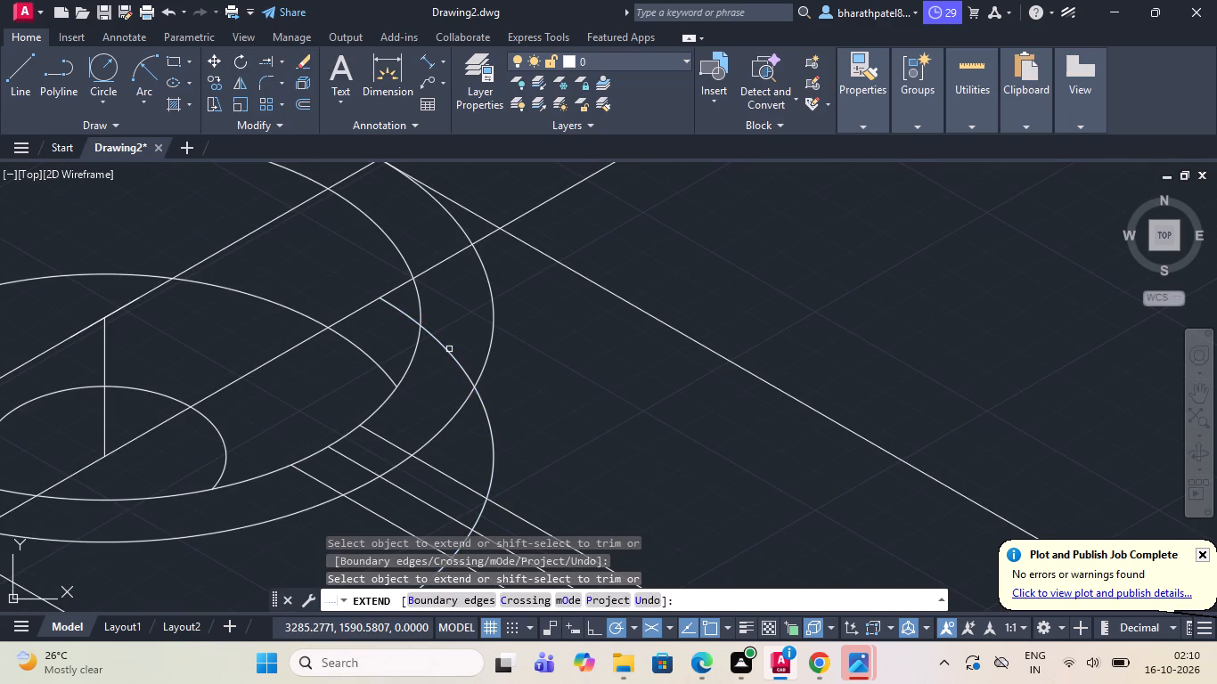
pyautogui.scroll(-2, 449, 349)
pyautogui.press('Escape')
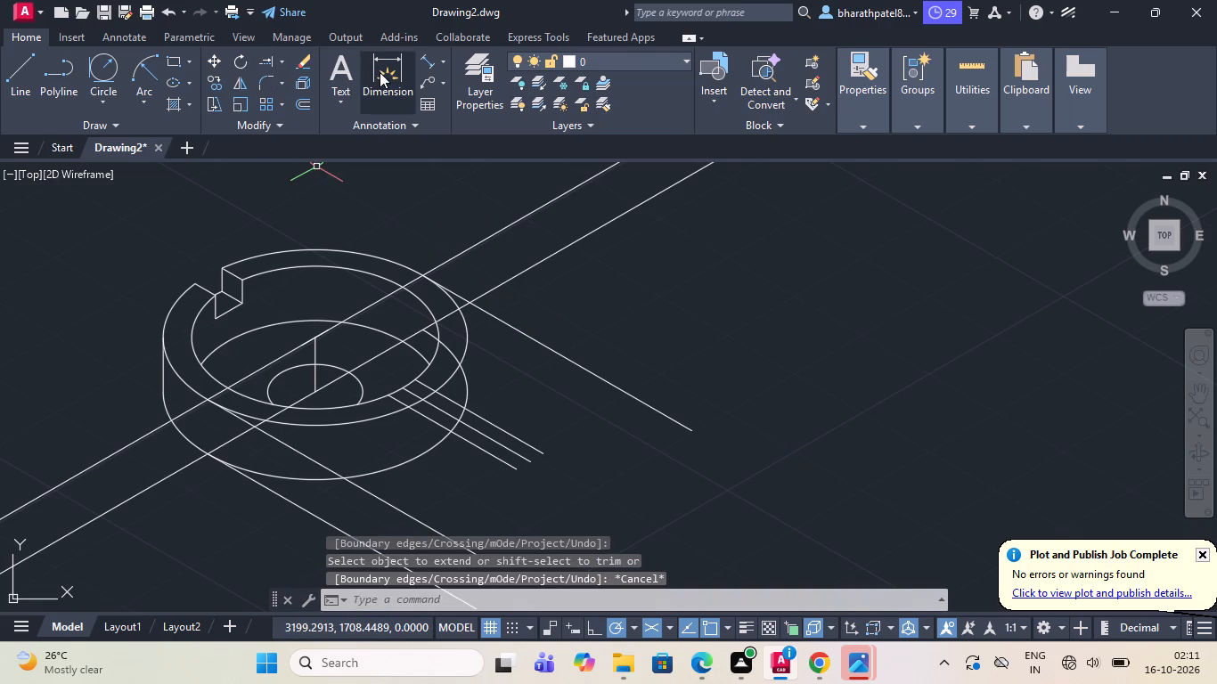
# Draw a 200-long line at 330° from where the extended lower 160-diameter isocircle meets the copied axis line.
pyautogui.click(7, 70)
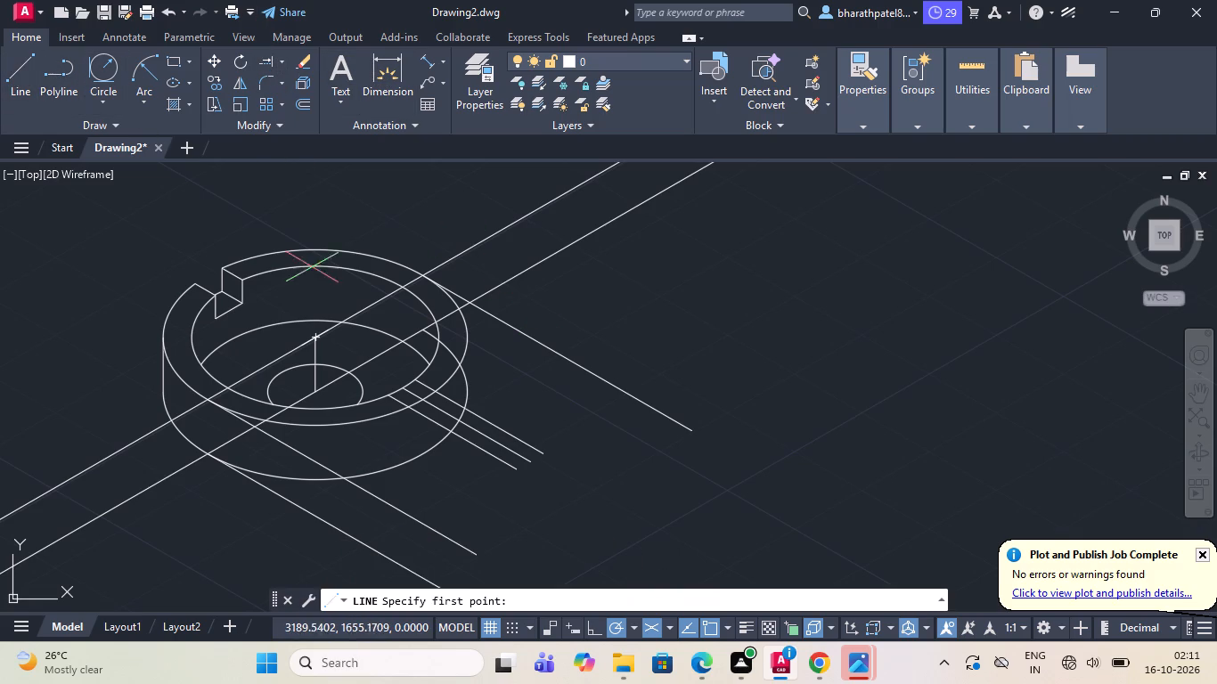
pyautogui.scroll(4, 403, 335)
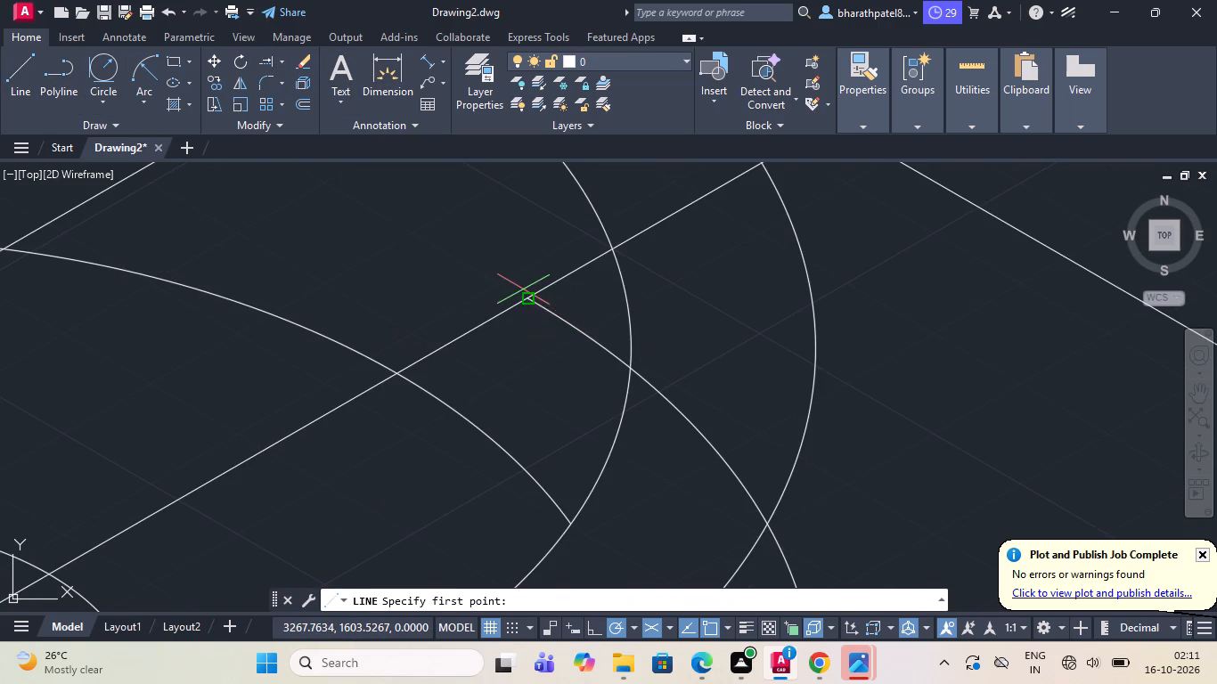
pyautogui.click(528, 297)
pyautogui.scroll(-3, 529, 293)
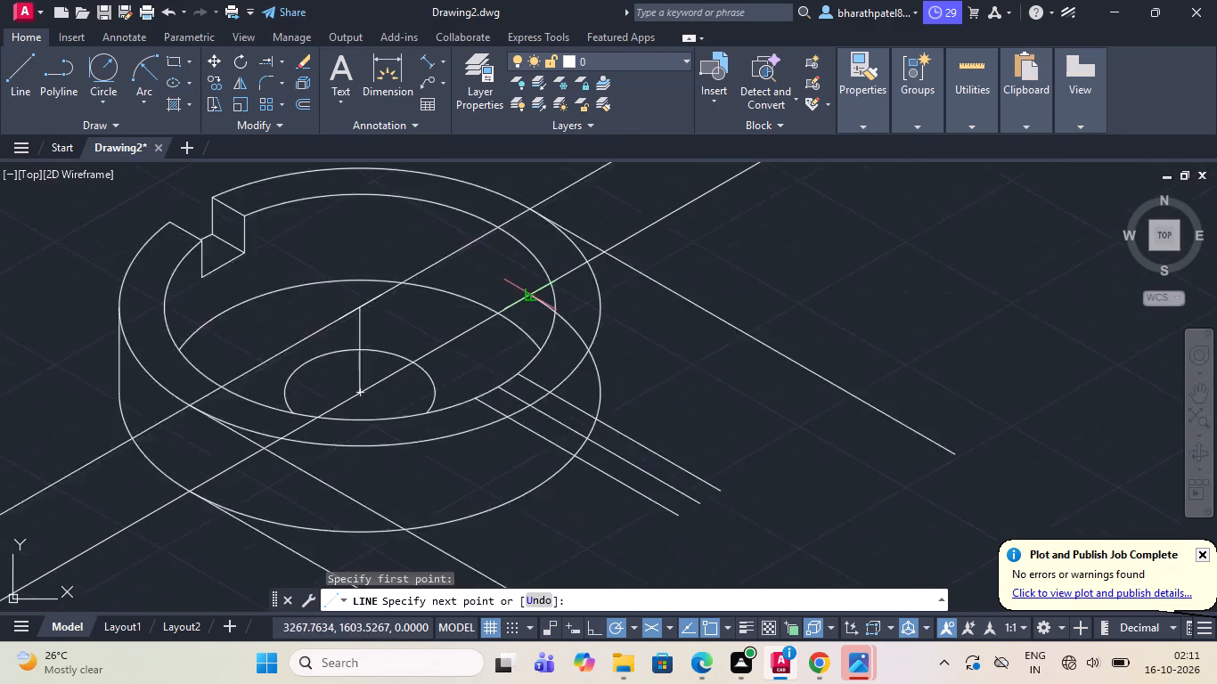
pyautogui.scroll(-1, 529, 293)
pyautogui.scroll(1, 529, 293)
pyautogui.scroll(-2, 531, 291)
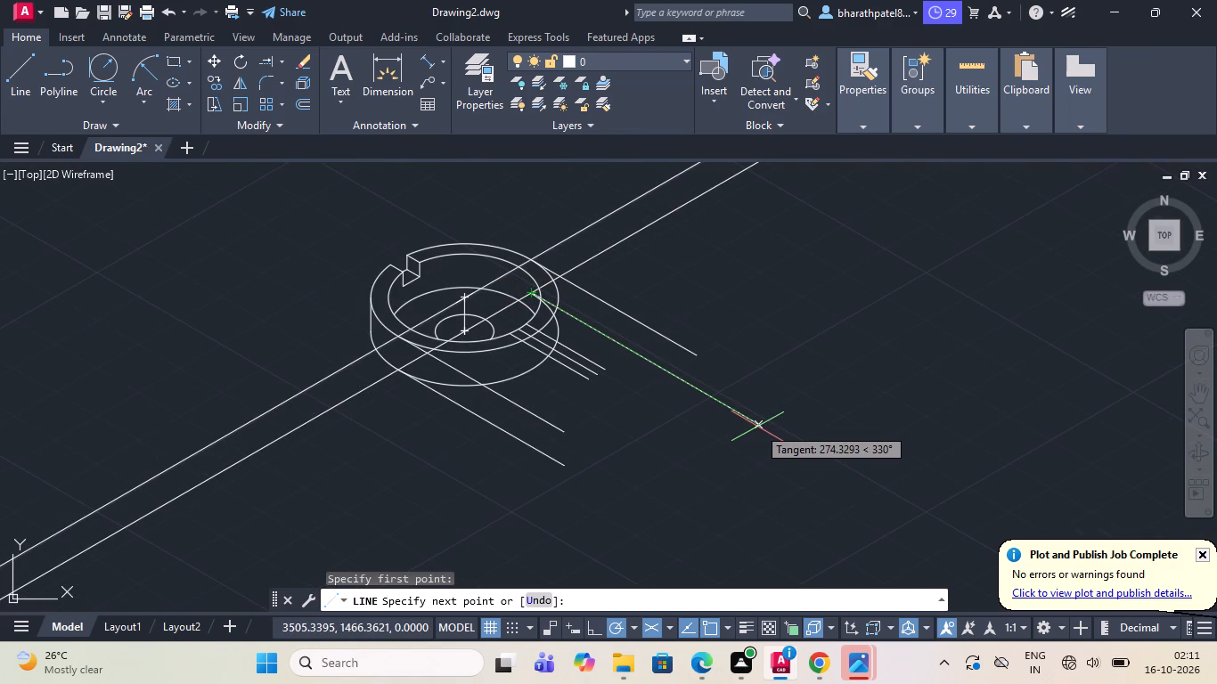
pyautogui.write('200')
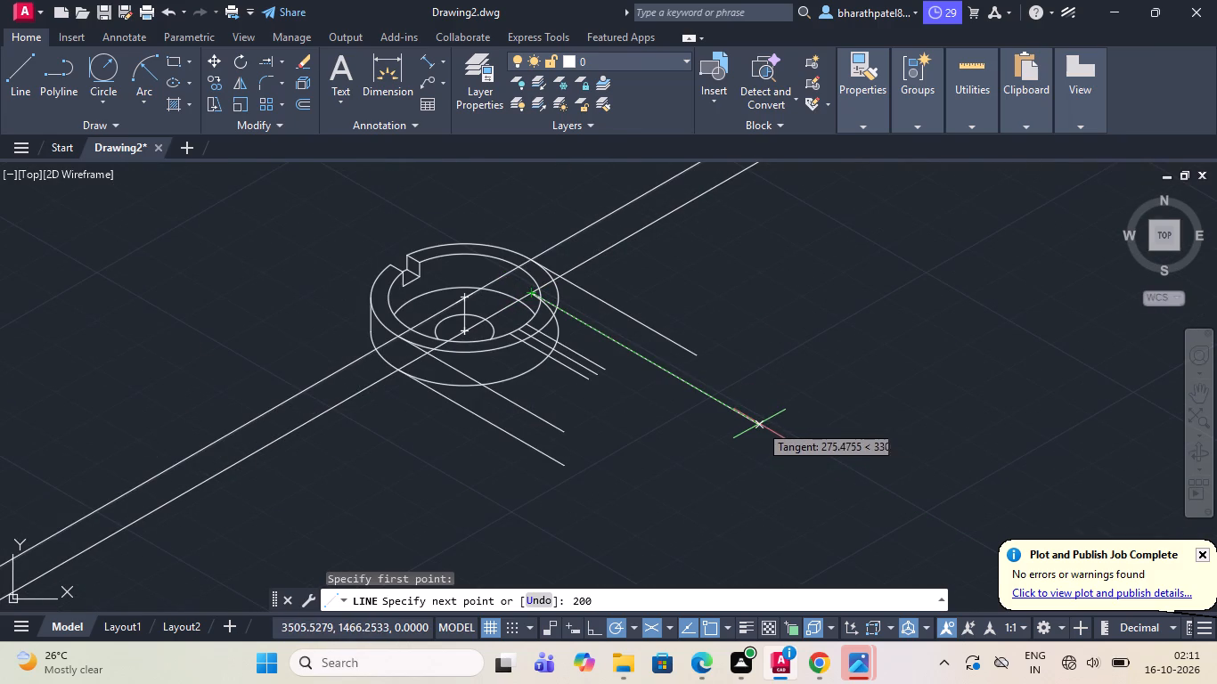
pyautogui.press('Return')
pyautogui.press('Escape')
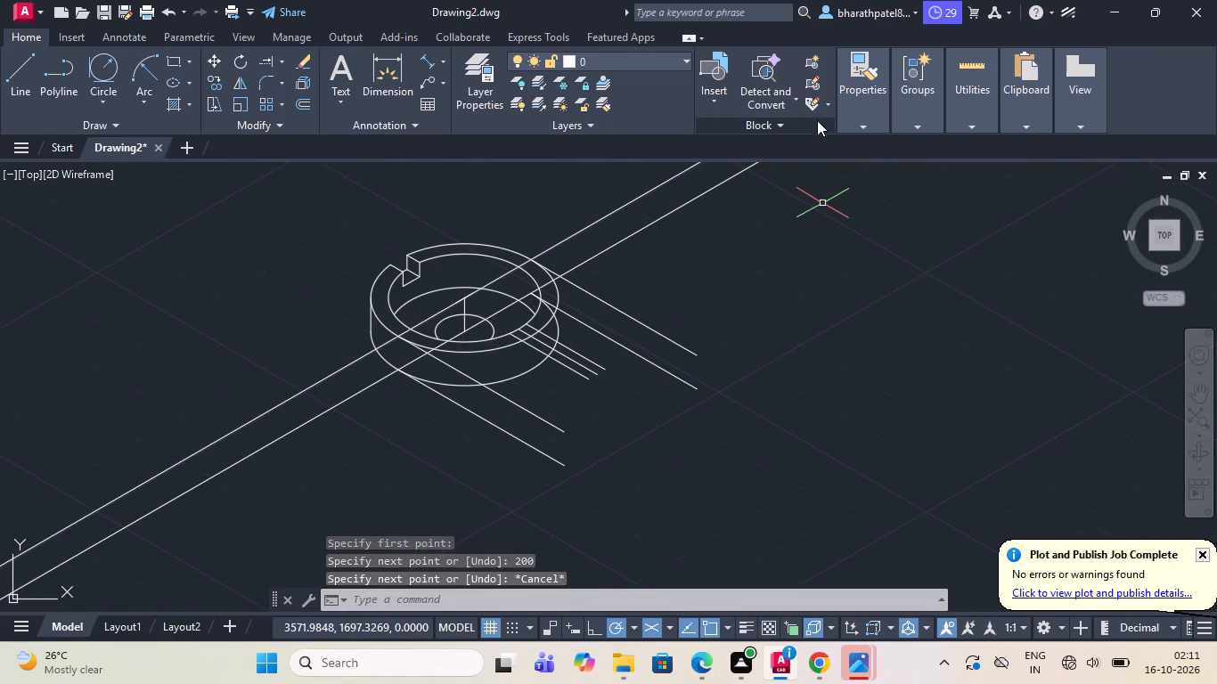
# Draw a 100-long line at 150° from the outer end of the upper 200-long line on the ring's lower-left side.
pyautogui.scroll(-1, 702, 301)
pyautogui.scroll(2, 607, 276)
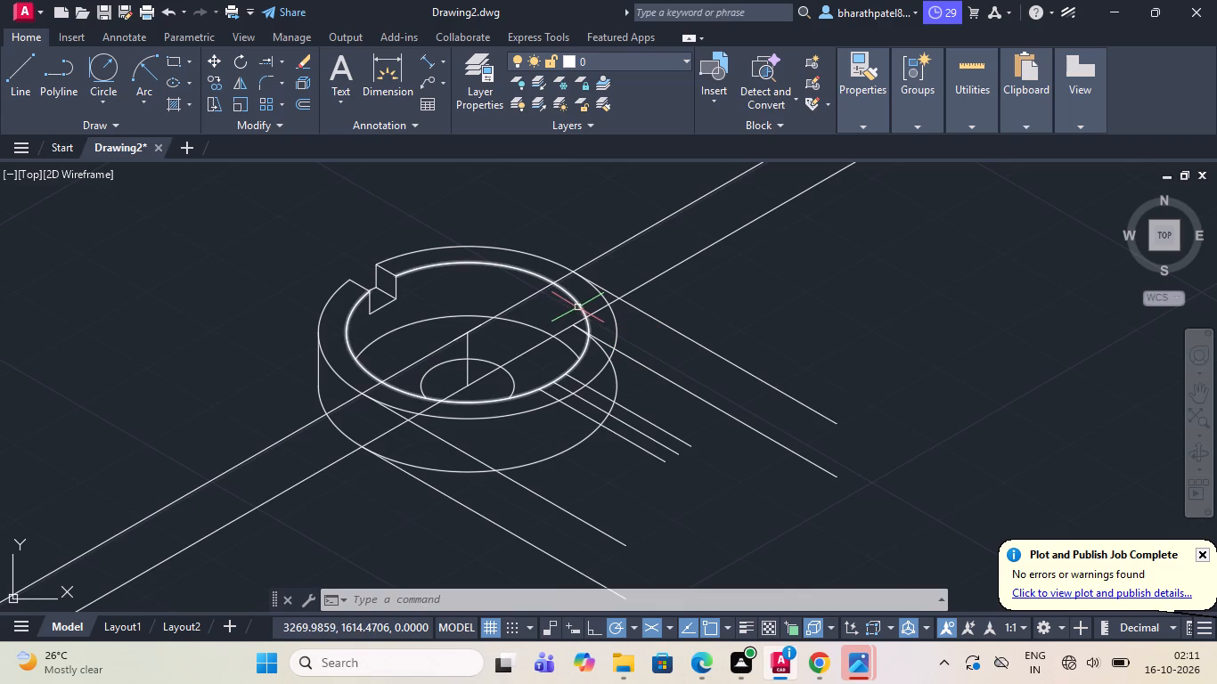
pyautogui.click(10, 66)
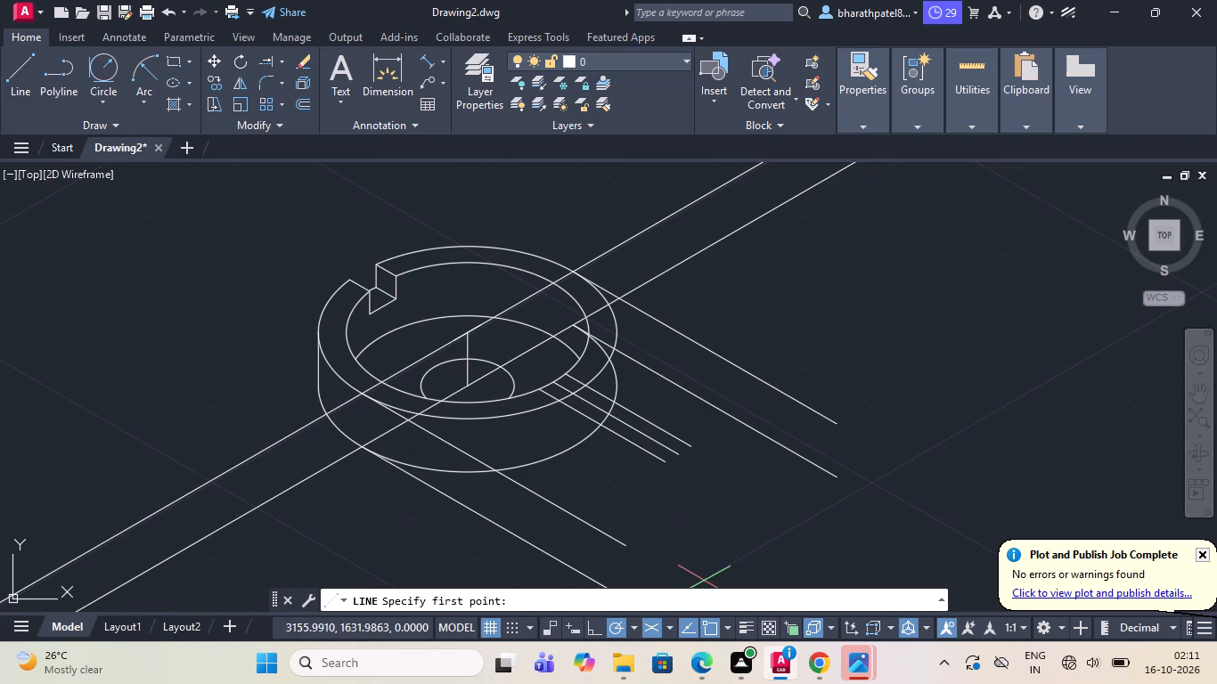
pyautogui.scroll(-1, 652, 508)
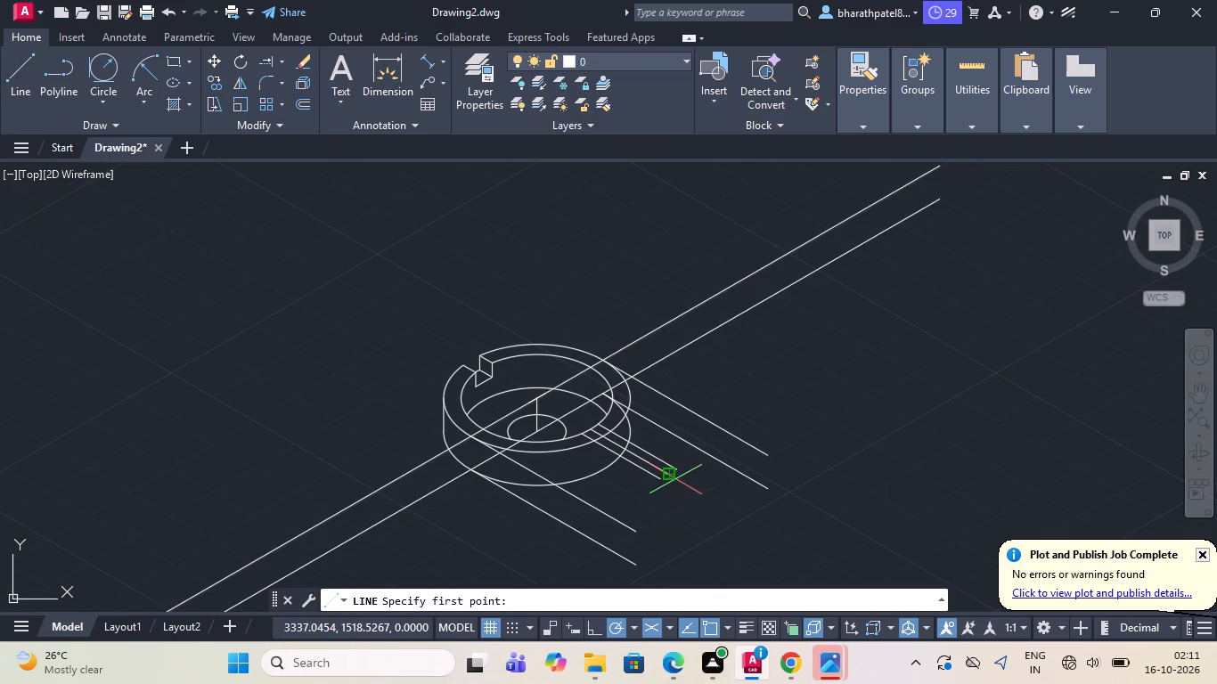
pyautogui.scroll(1, 630, 521)
pyautogui.scroll(-1, 630, 509)
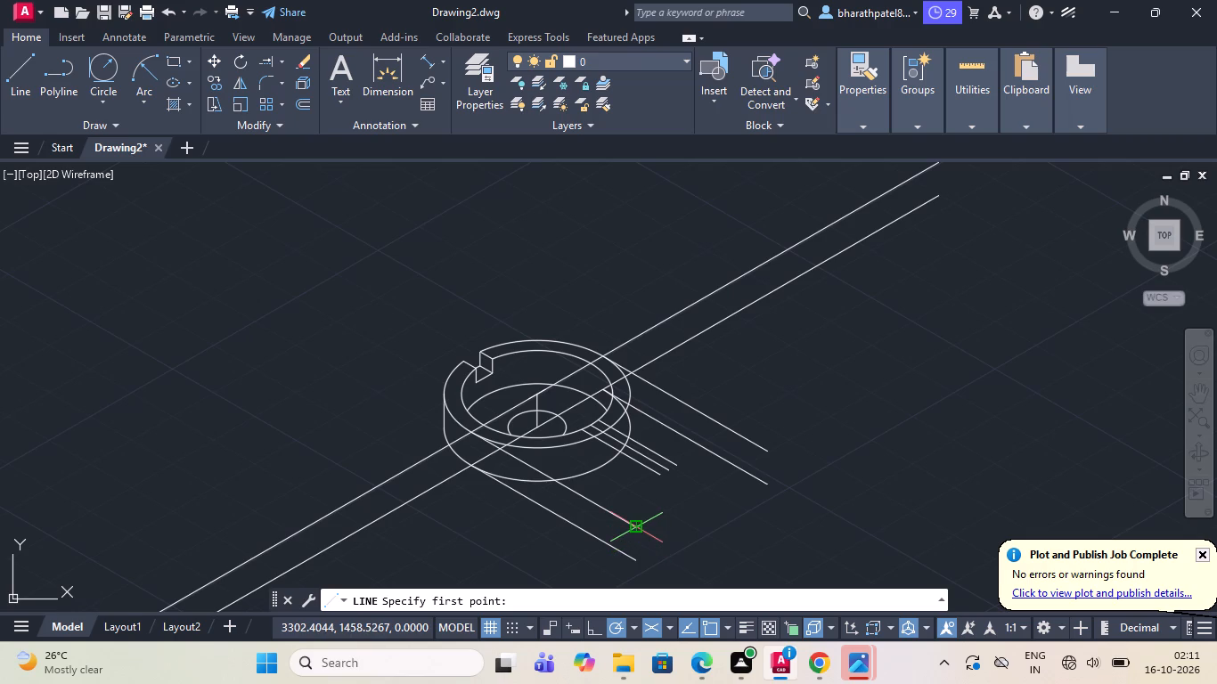
pyautogui.click(633, 526)
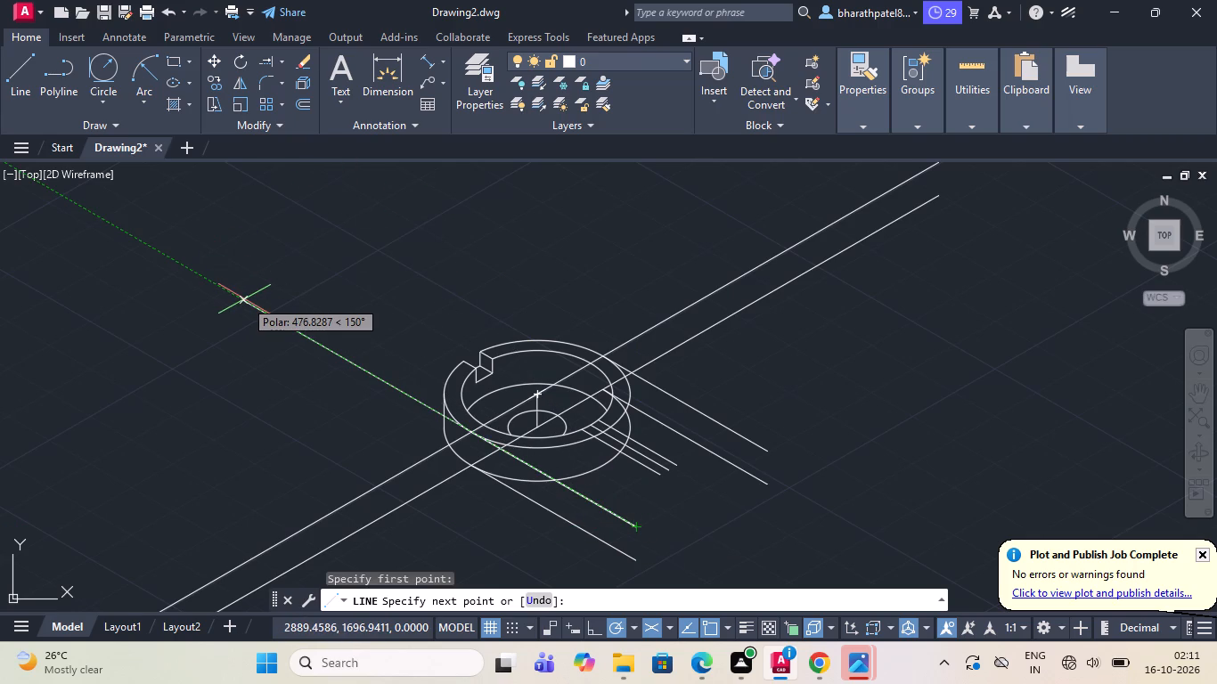
pyautogui.write('100')
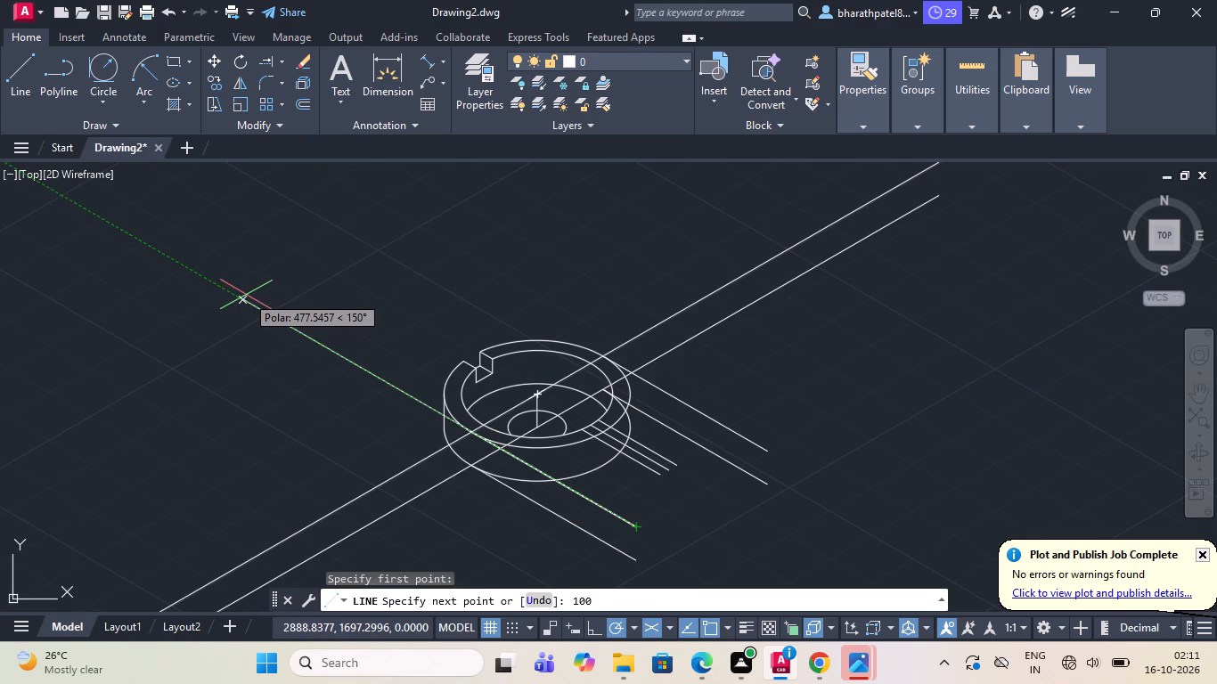
pyautogui.press('Return')
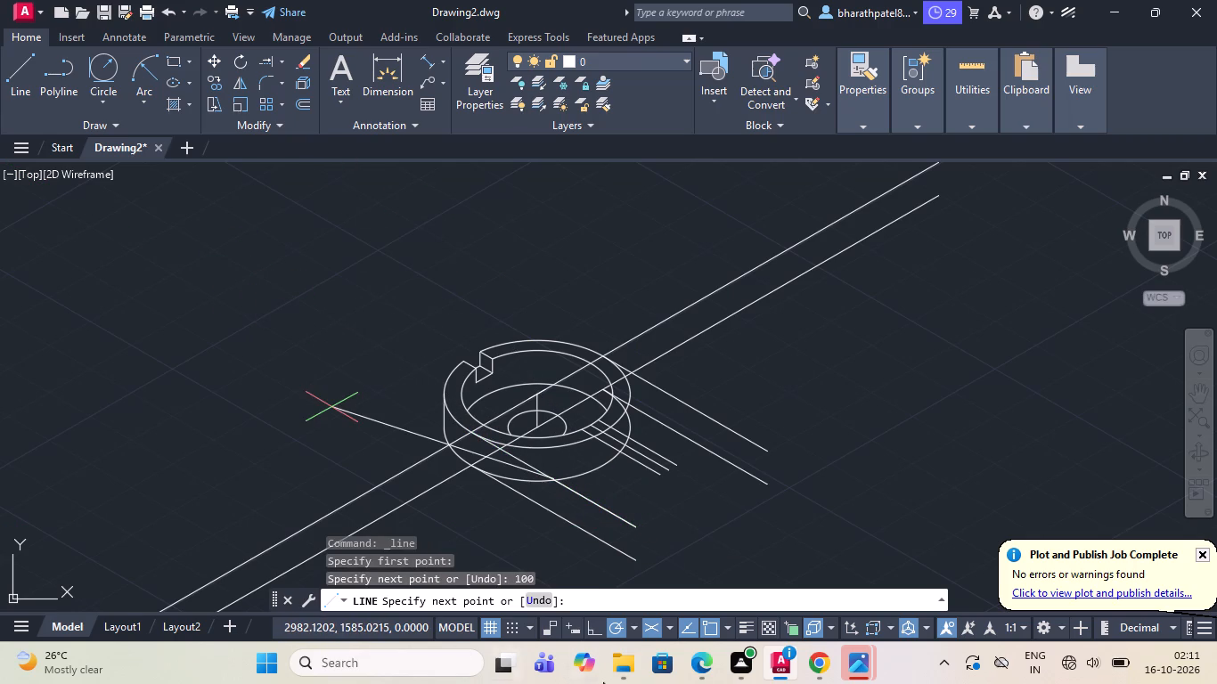
# Continue from the inner end of the 100-long line with a short segment running down-left, parallel to the ring's axis lines.
pyautogui.scroll(1, 552, 482)
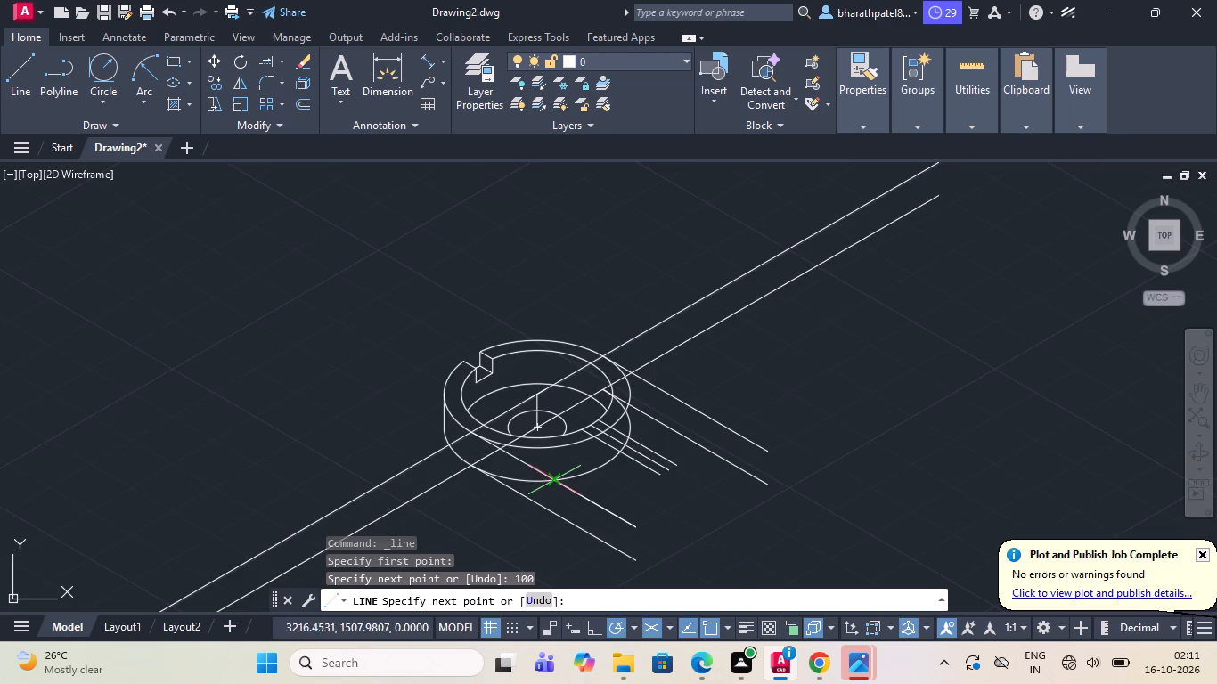
pyautogui.scroll(2, 551, 481)
pyautogui.click(501, 503)
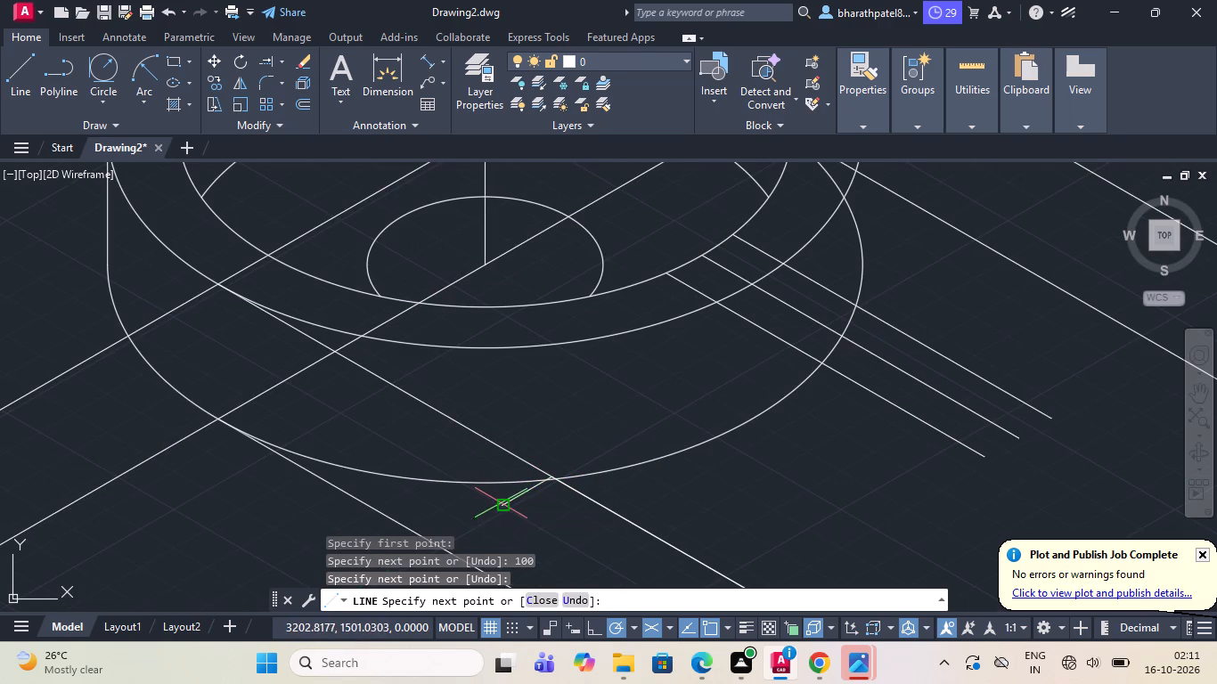
pyautogui.press('Escape')
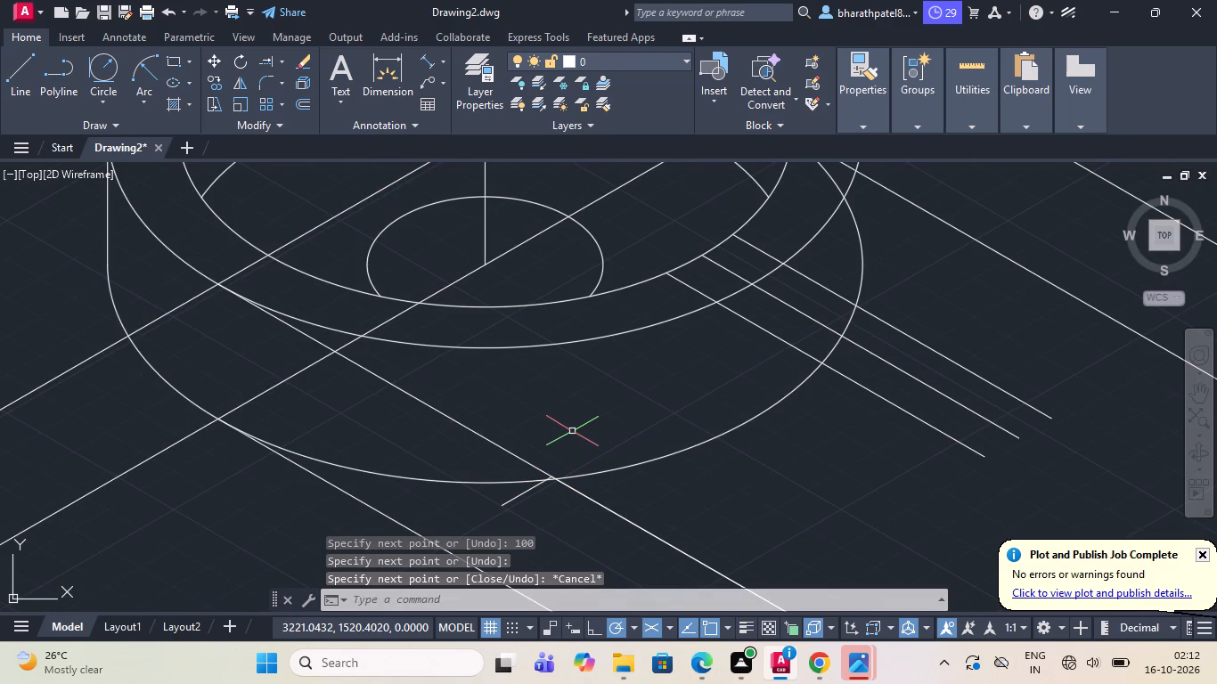
# Draw a vertical line about 99.6 long at 270° from the inner end of the 100-long line, crossing the lower 200-long line.
pyautogui.click(12, 61)
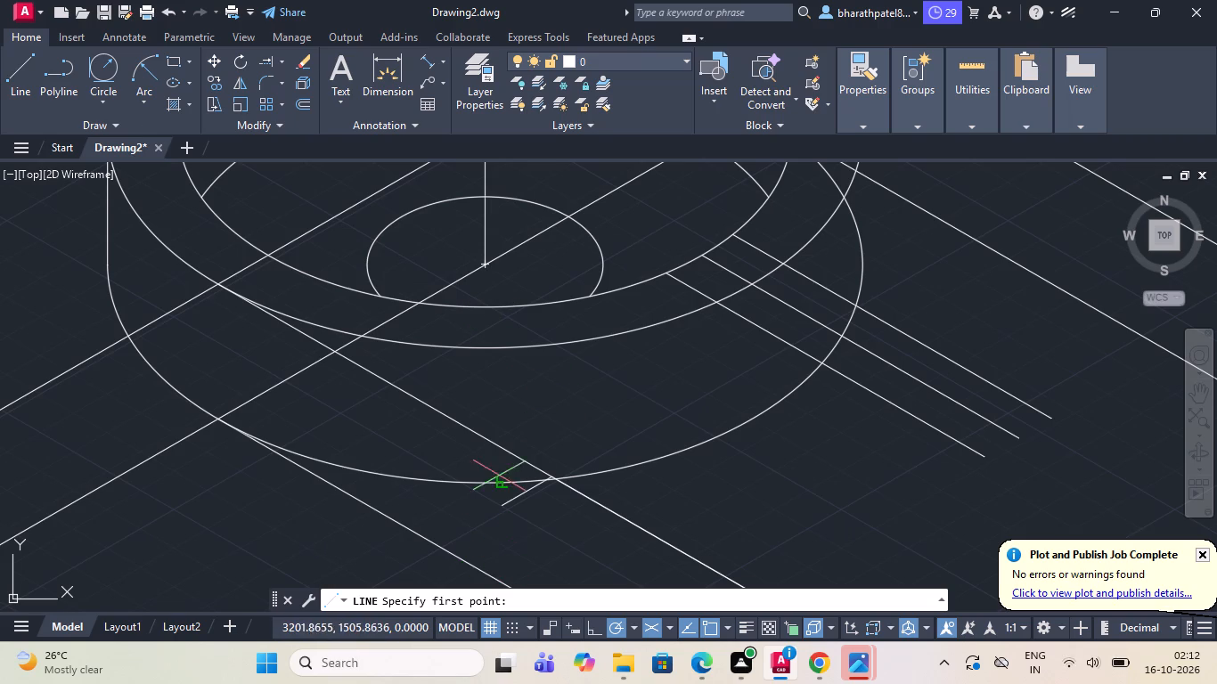
pyautogui.scroll(-2, 501, 457)
pyautogui.scroll(4, 504, 509)
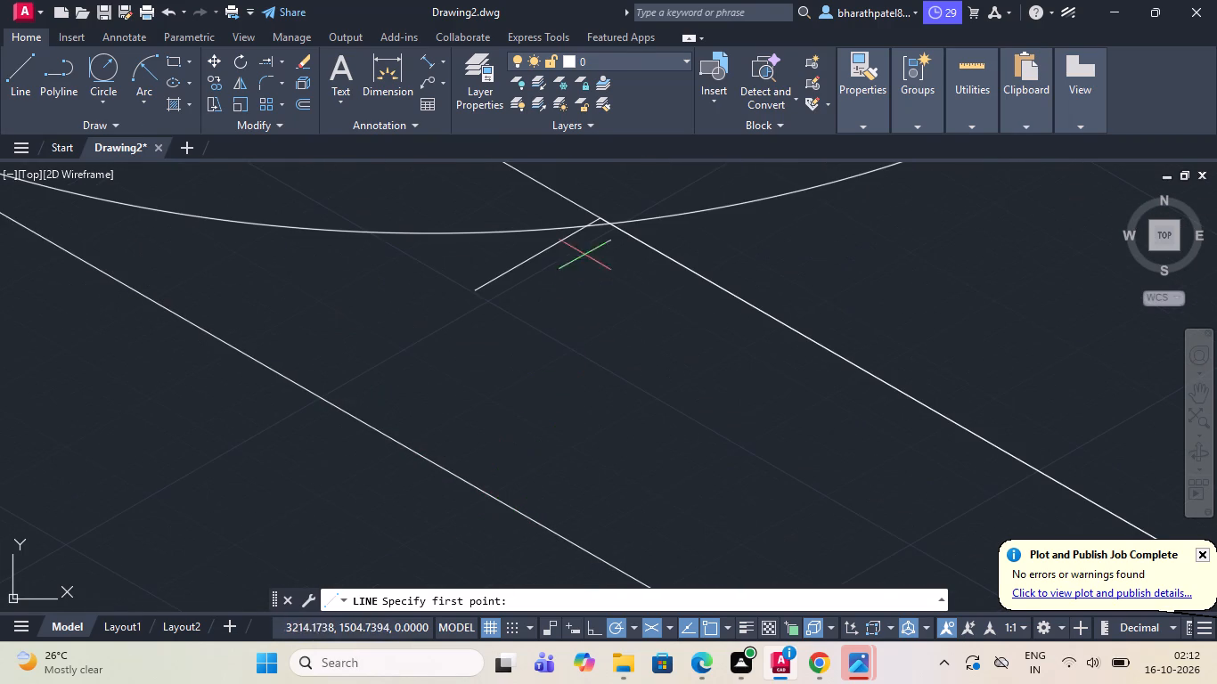
pyautogui.click(598, 216)
pyautogui.scroll(-2, 534, 414)
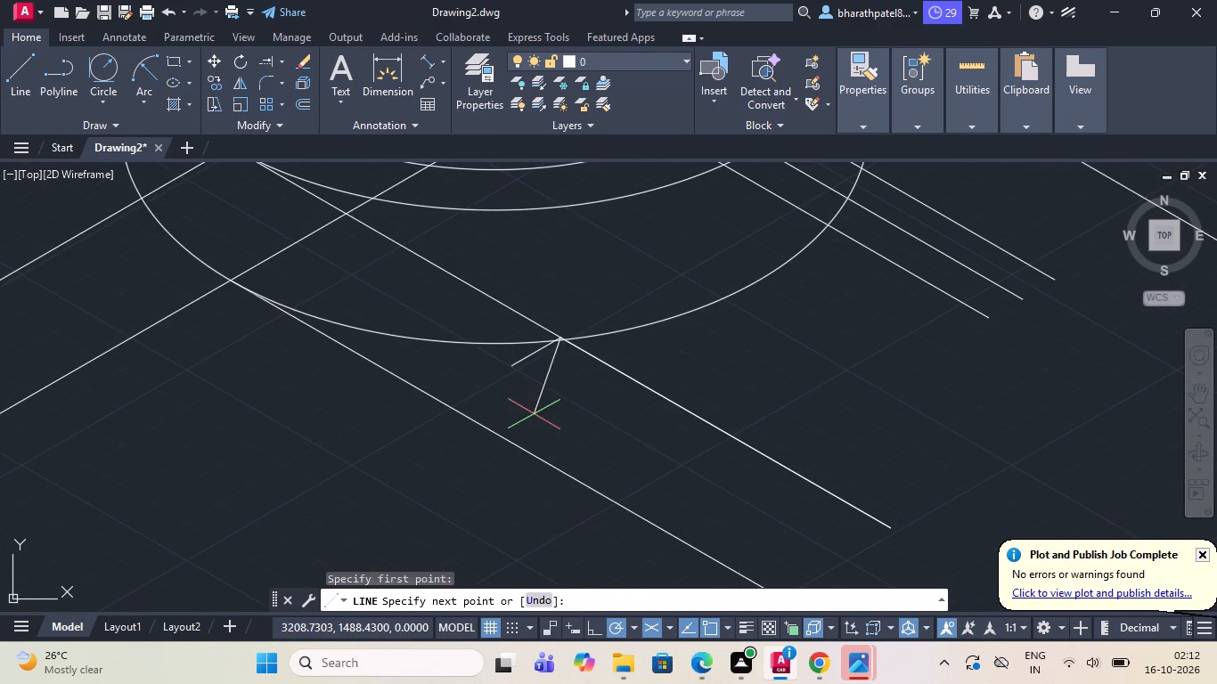
pyautogui.scroll(3, 504, 528)
pyautogui.scroll(-4, 508, 516)
pyautogui.scroll(1, 540, 468)
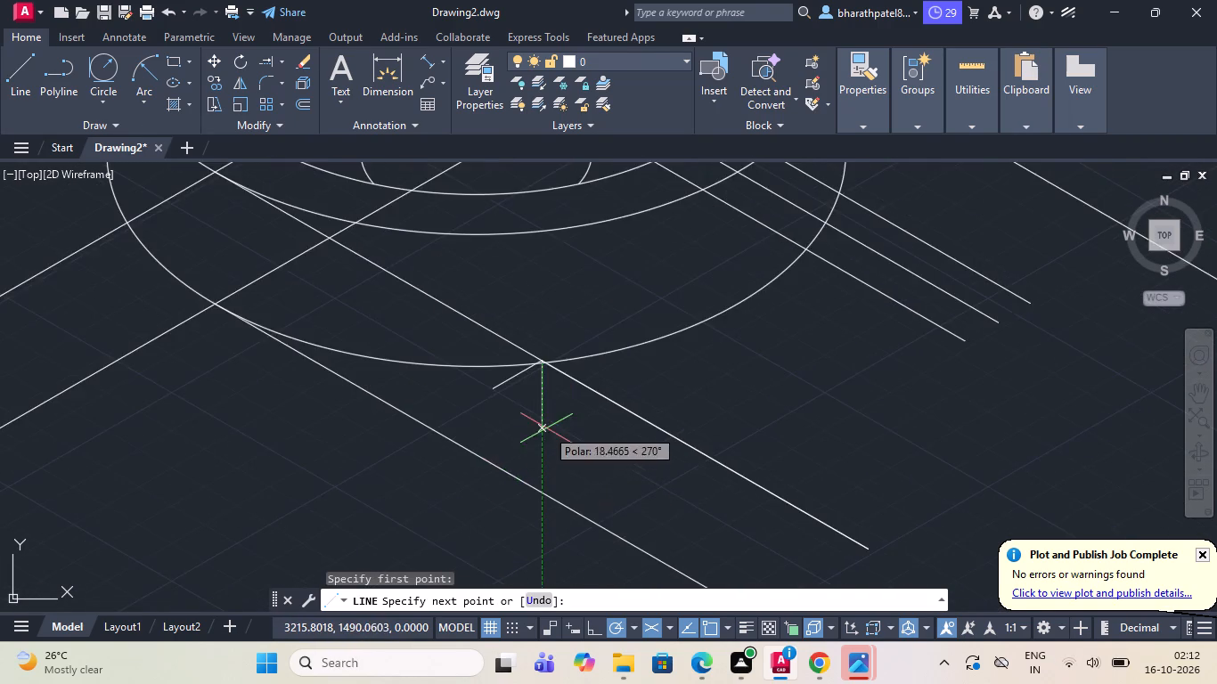
pyautogui.scroll(-3, 546, 428)
pyautogui.scroll(2, 531, 509)
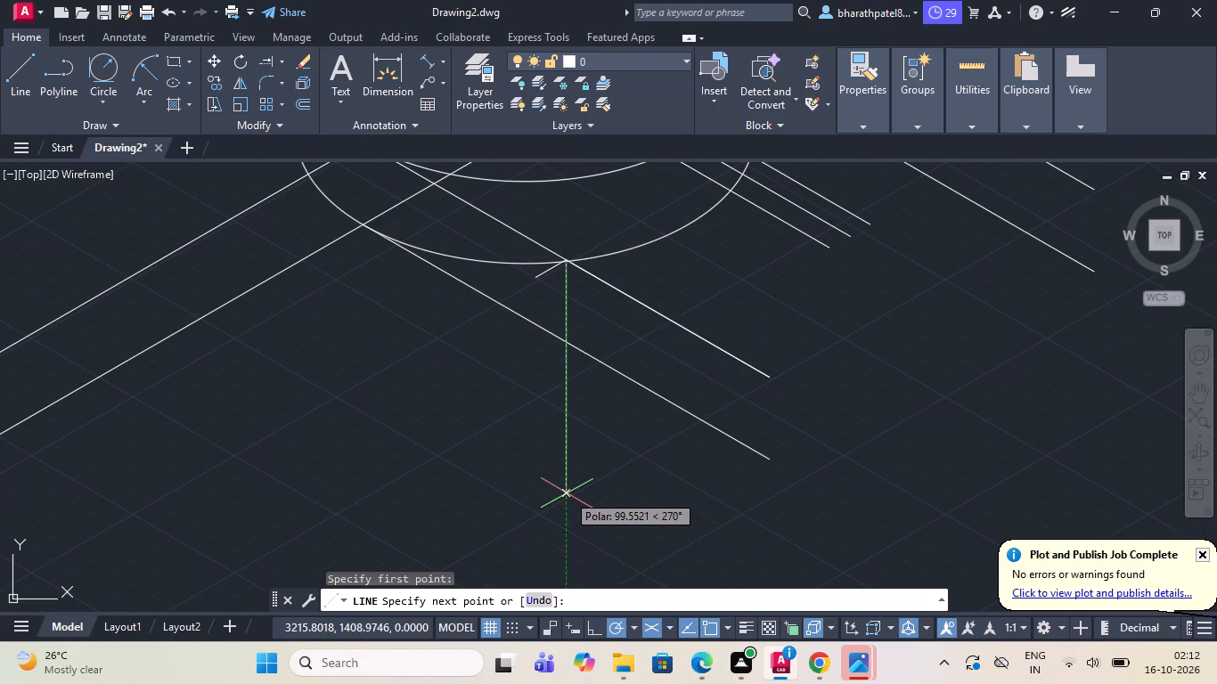
pyautogui.click(568, 493)
pyautogui.press('Escape')
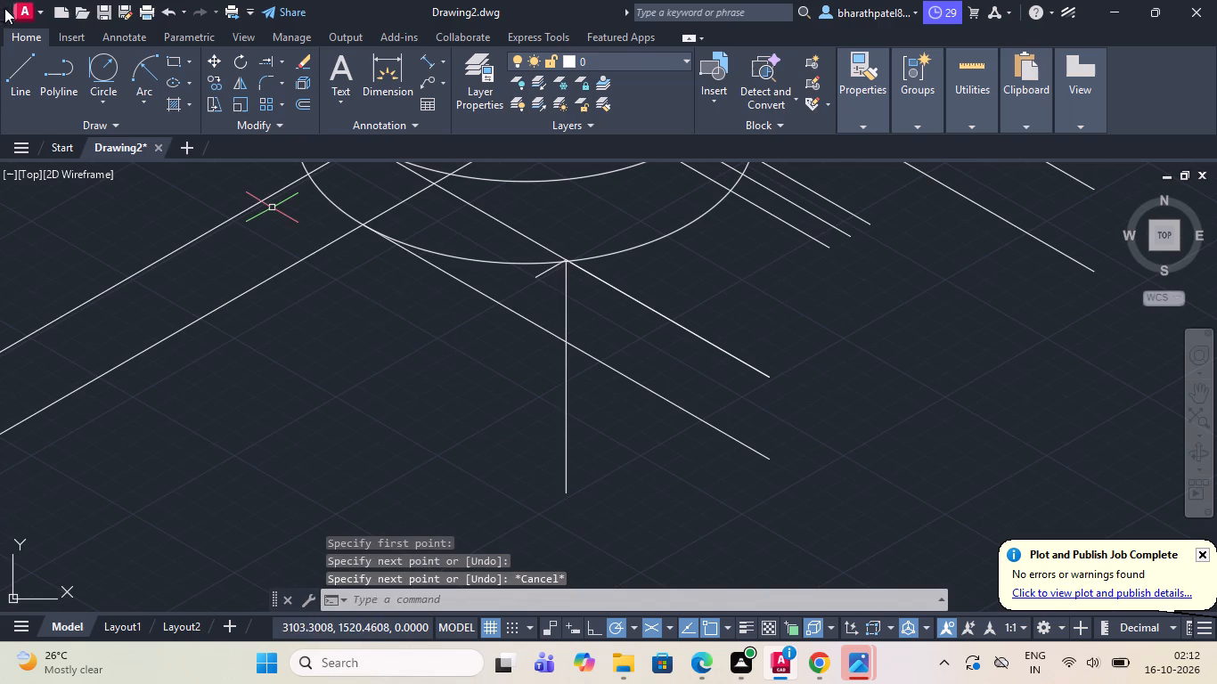
# Draw a line at 270° from where the vertical line crosses the lower 200-long line on the ring's lower-left side.
pyautogui.click(29, 54)
pyautogui.scroll(2, 579, 342)
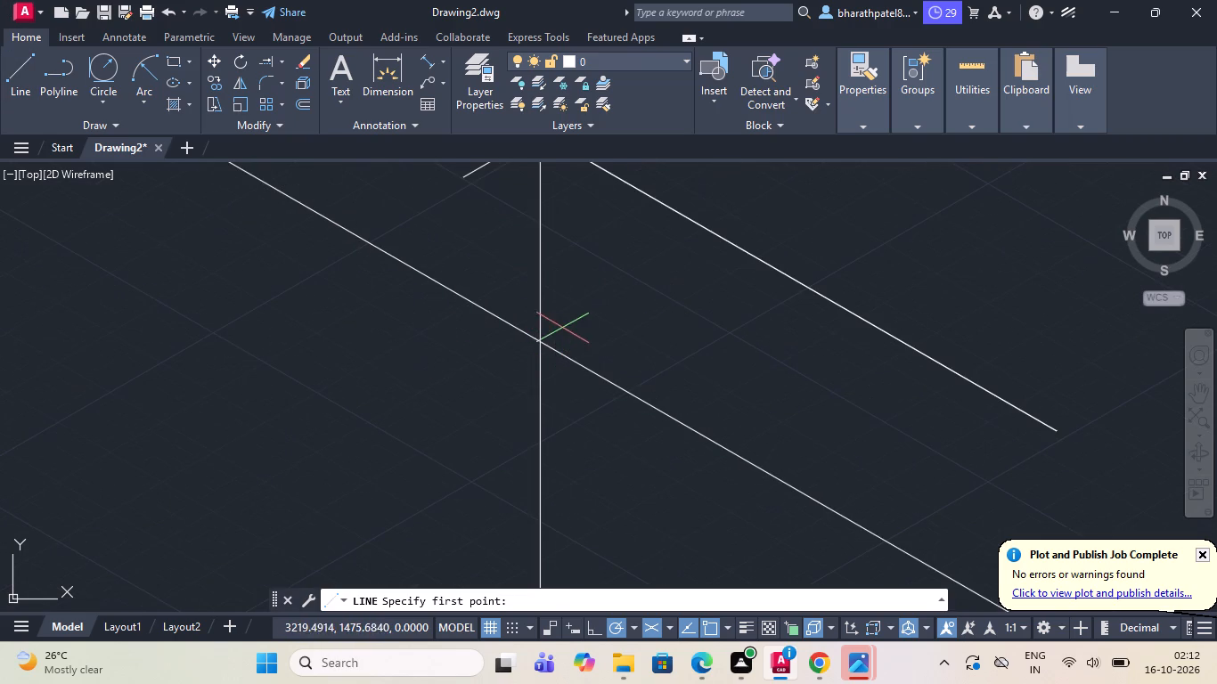
pyautogui.click(543, 339)
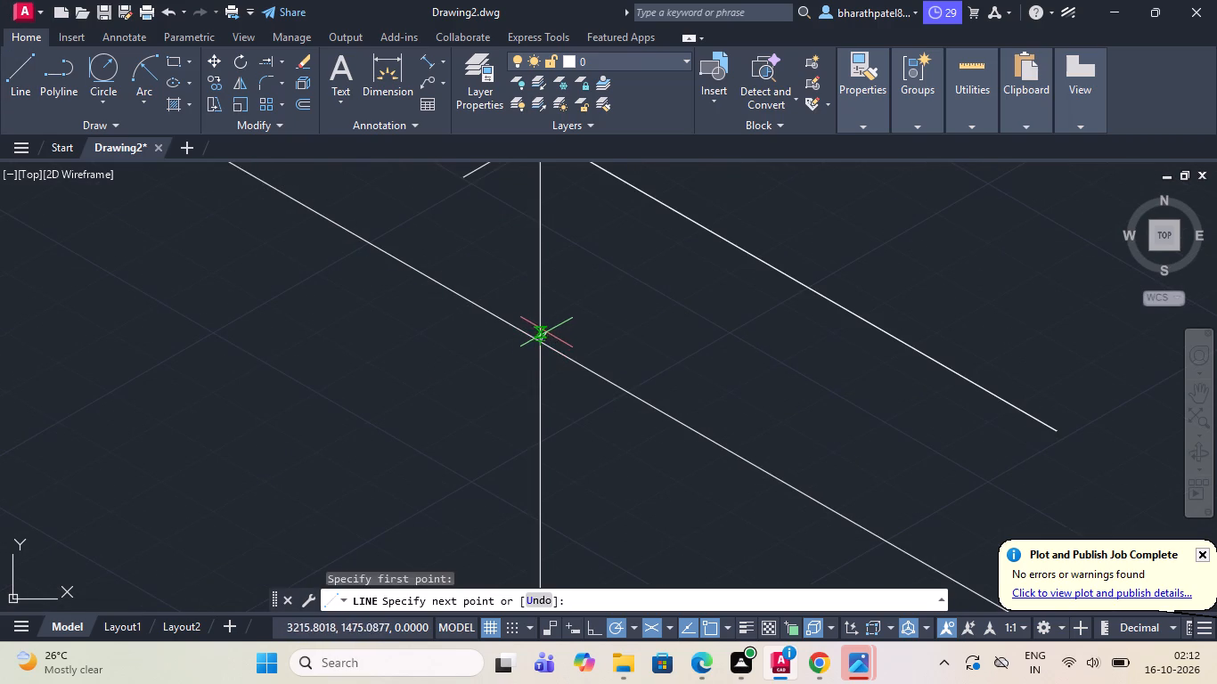
pyautogui.scroll(-3, 549, 322)
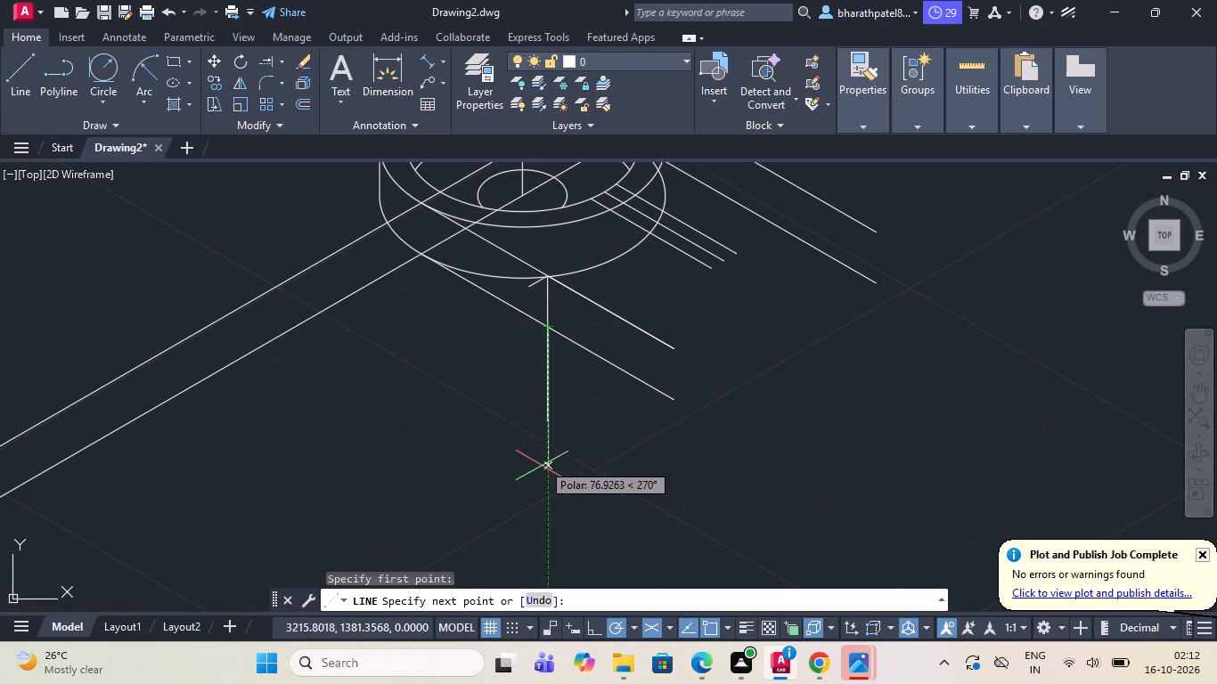
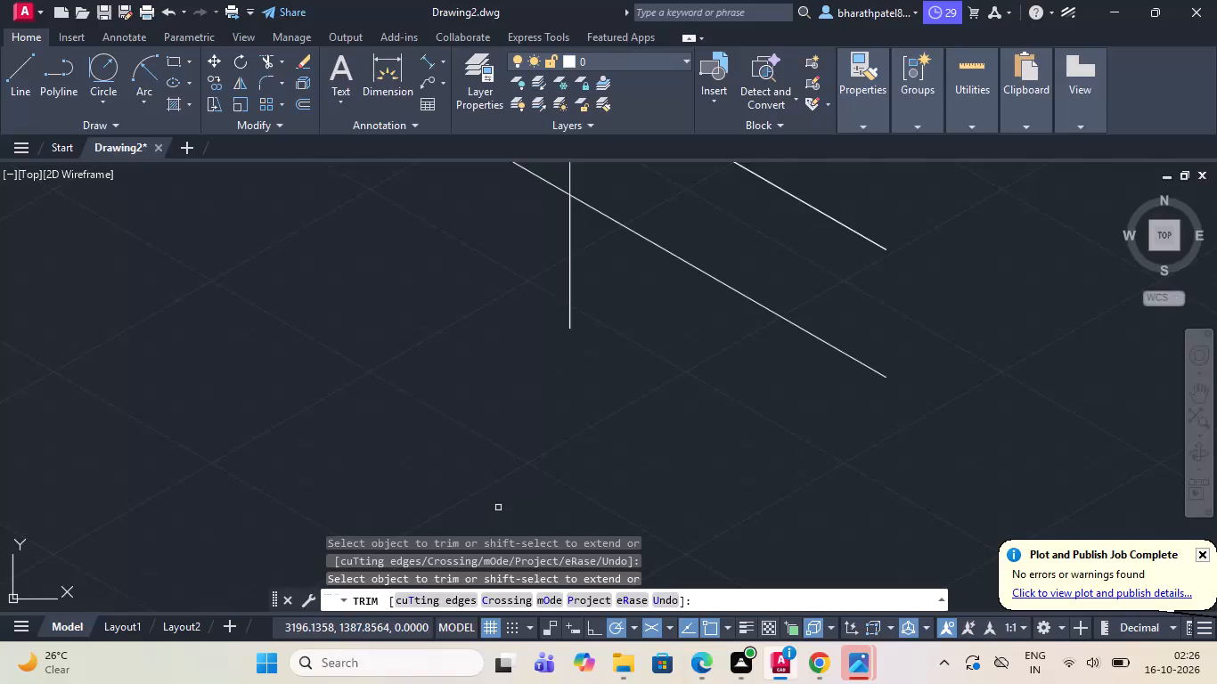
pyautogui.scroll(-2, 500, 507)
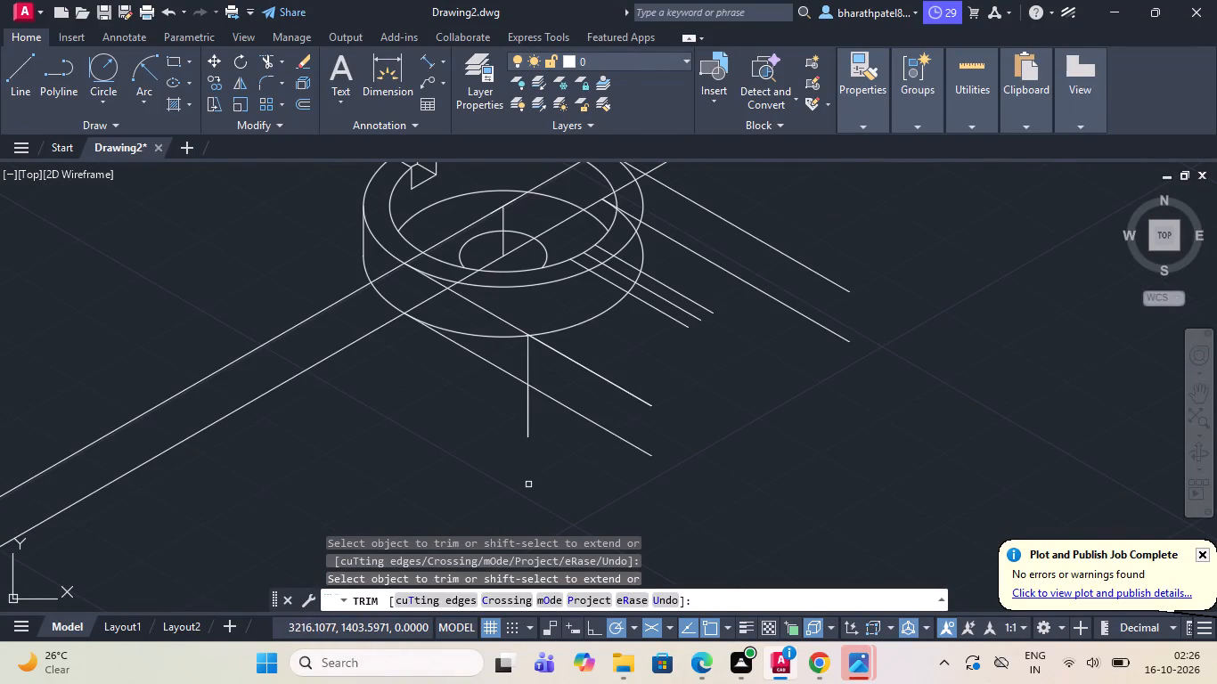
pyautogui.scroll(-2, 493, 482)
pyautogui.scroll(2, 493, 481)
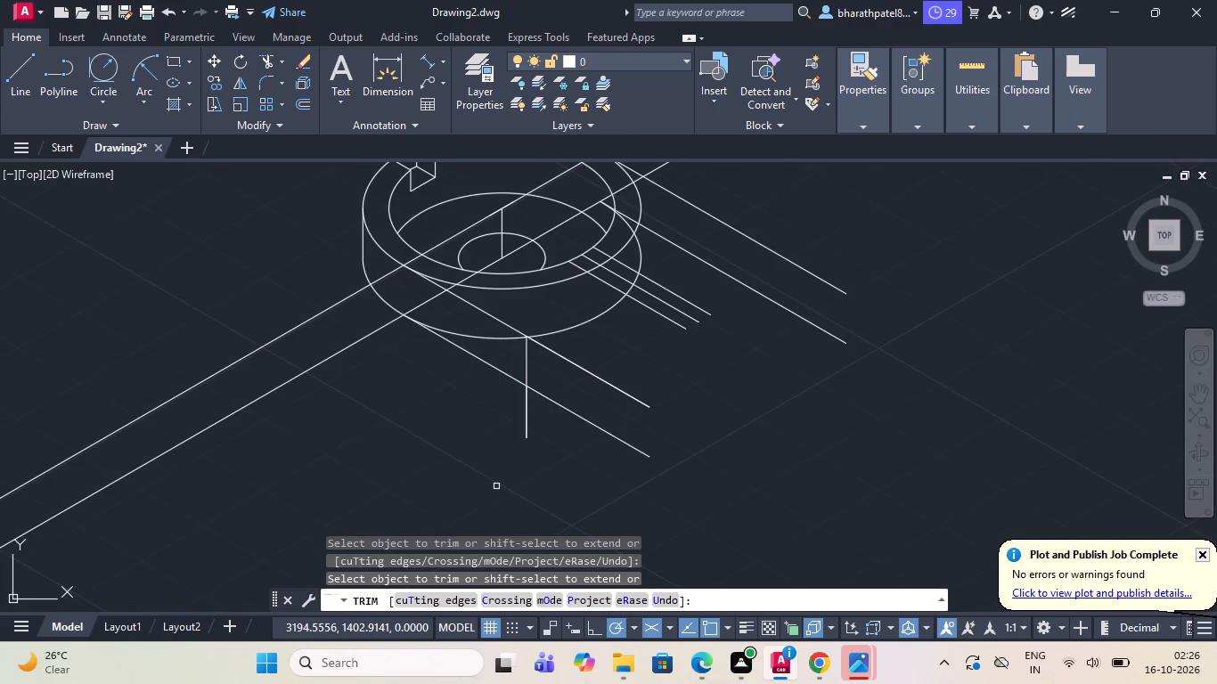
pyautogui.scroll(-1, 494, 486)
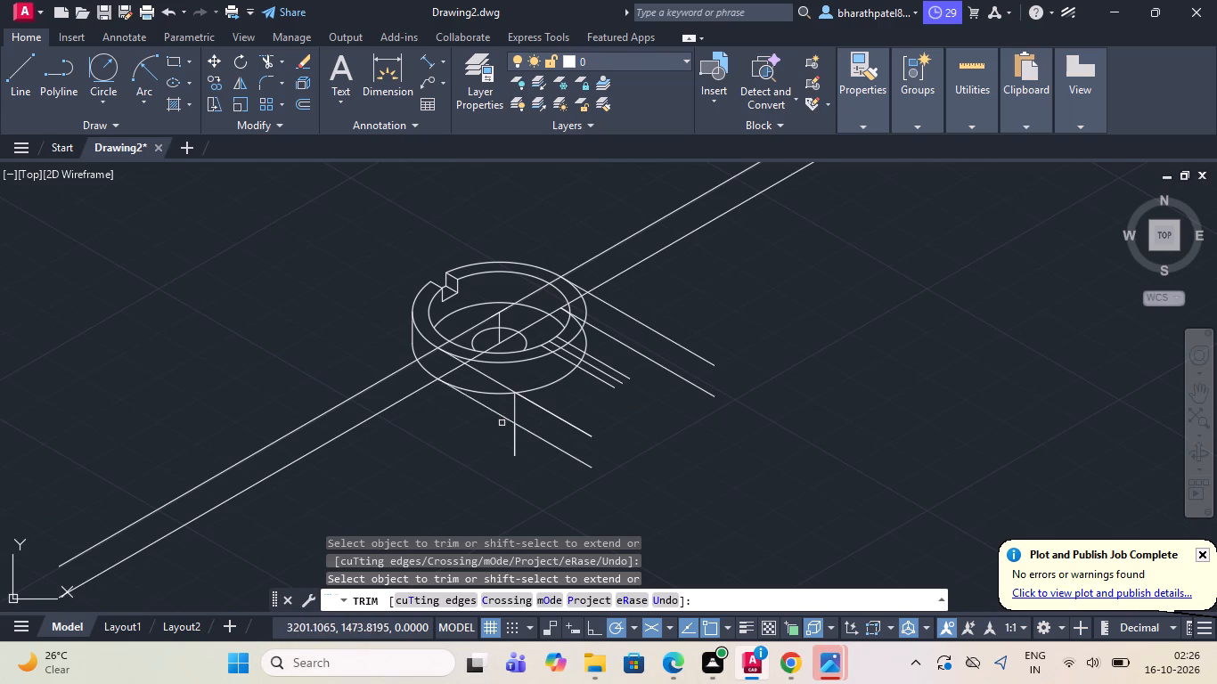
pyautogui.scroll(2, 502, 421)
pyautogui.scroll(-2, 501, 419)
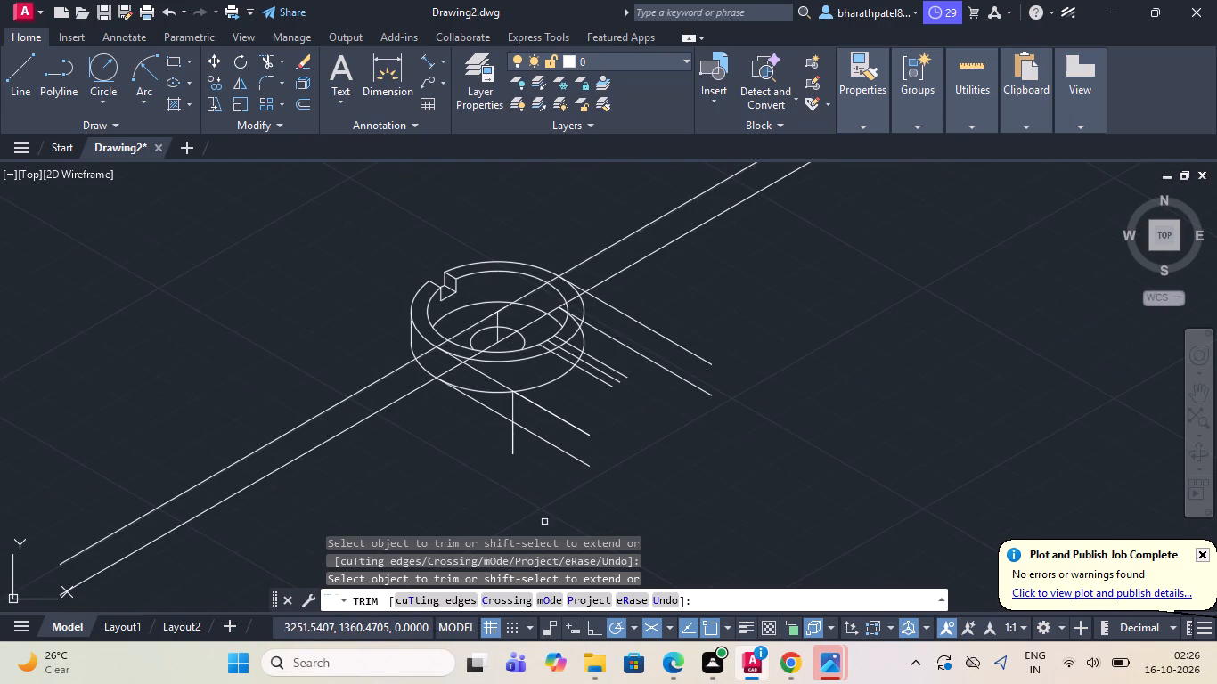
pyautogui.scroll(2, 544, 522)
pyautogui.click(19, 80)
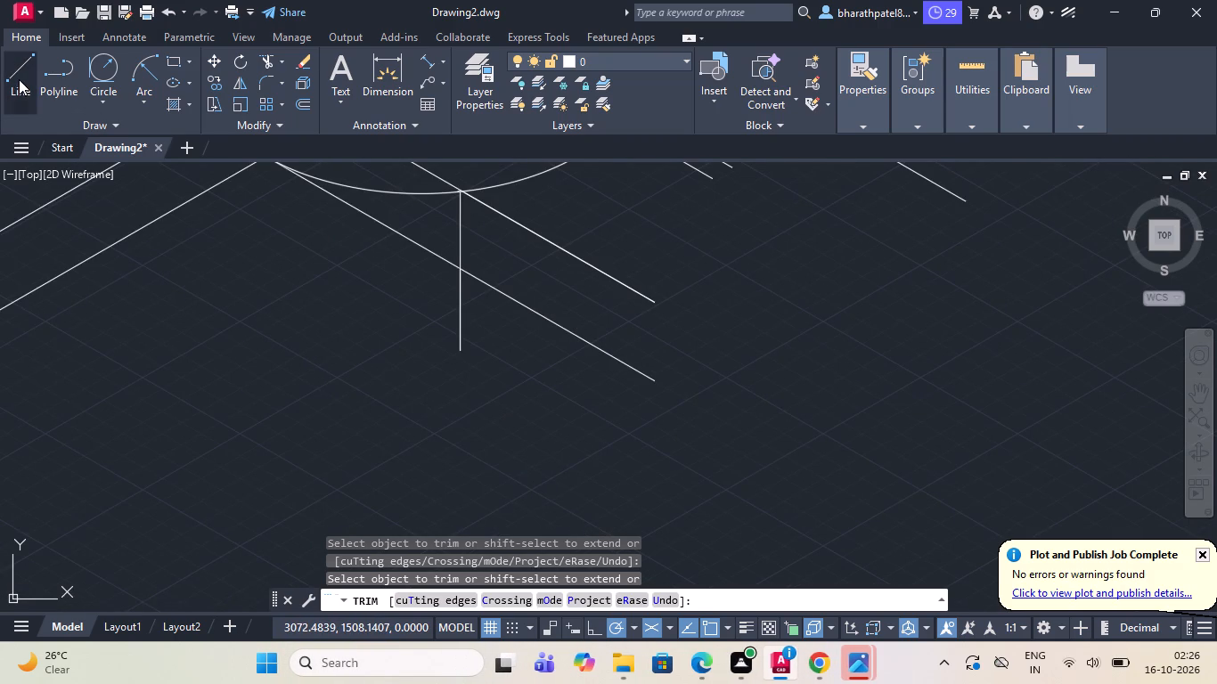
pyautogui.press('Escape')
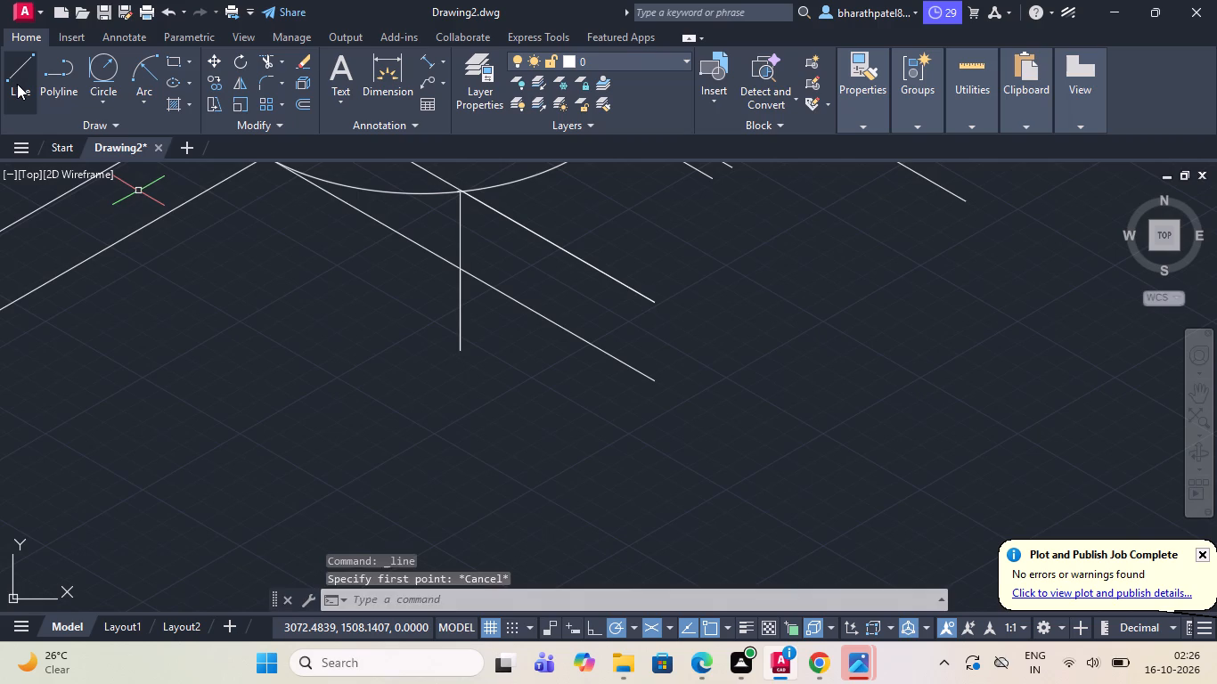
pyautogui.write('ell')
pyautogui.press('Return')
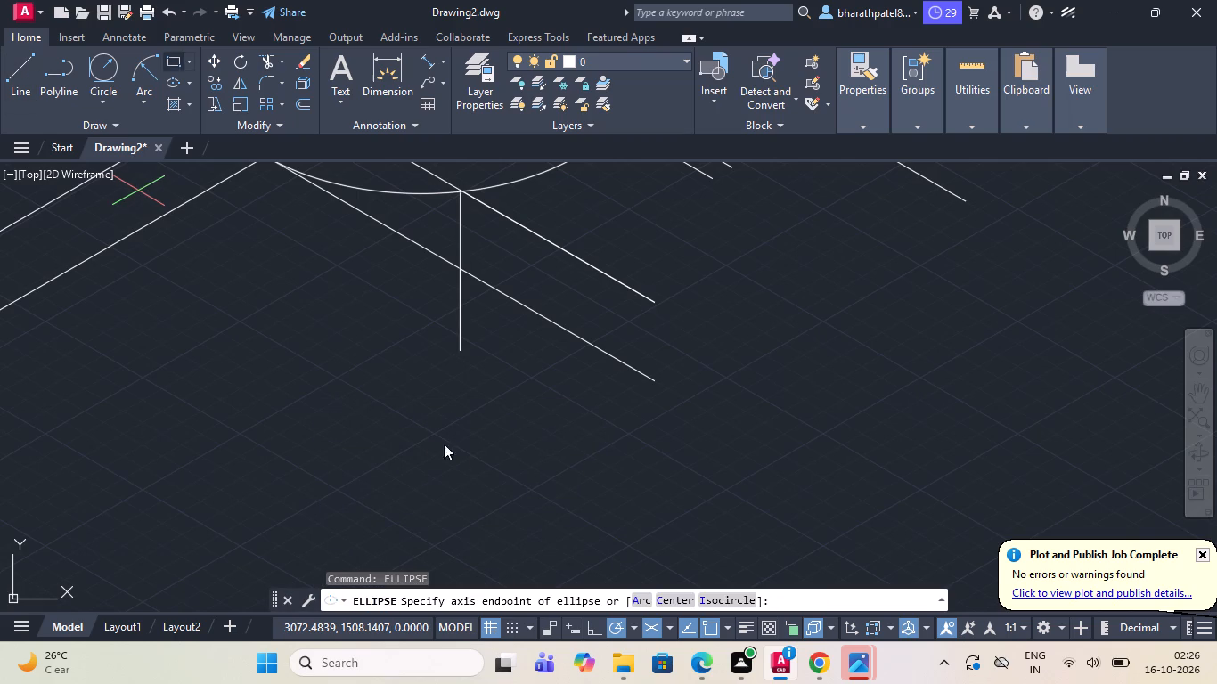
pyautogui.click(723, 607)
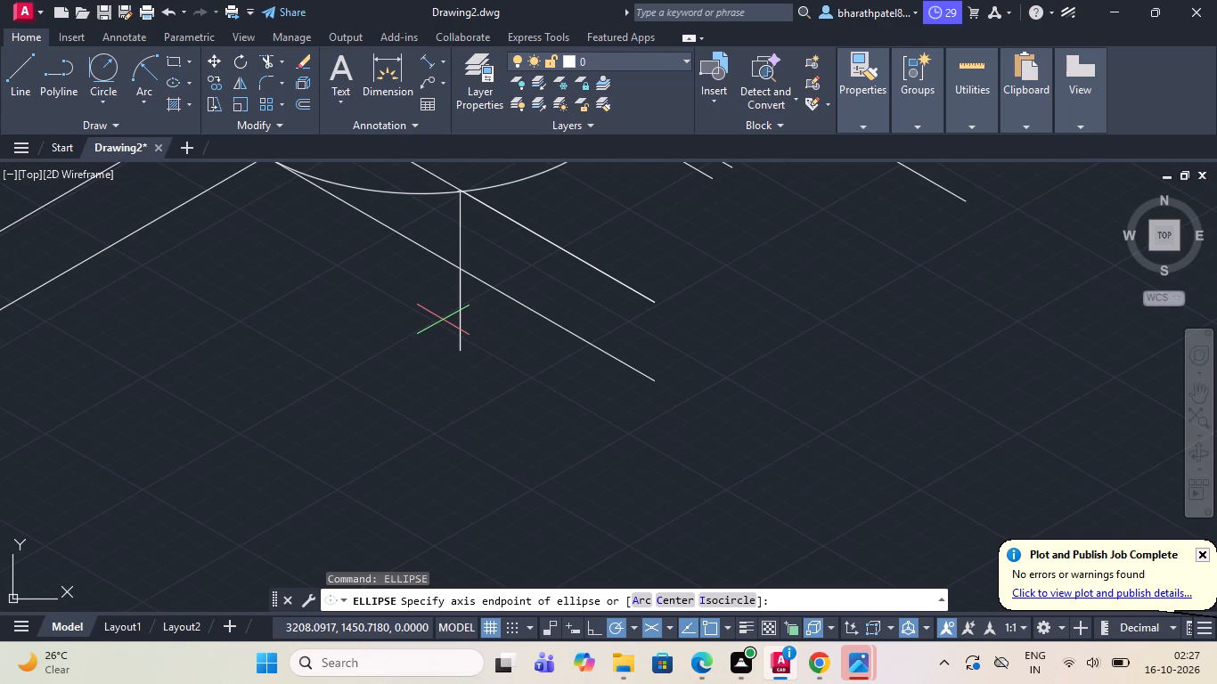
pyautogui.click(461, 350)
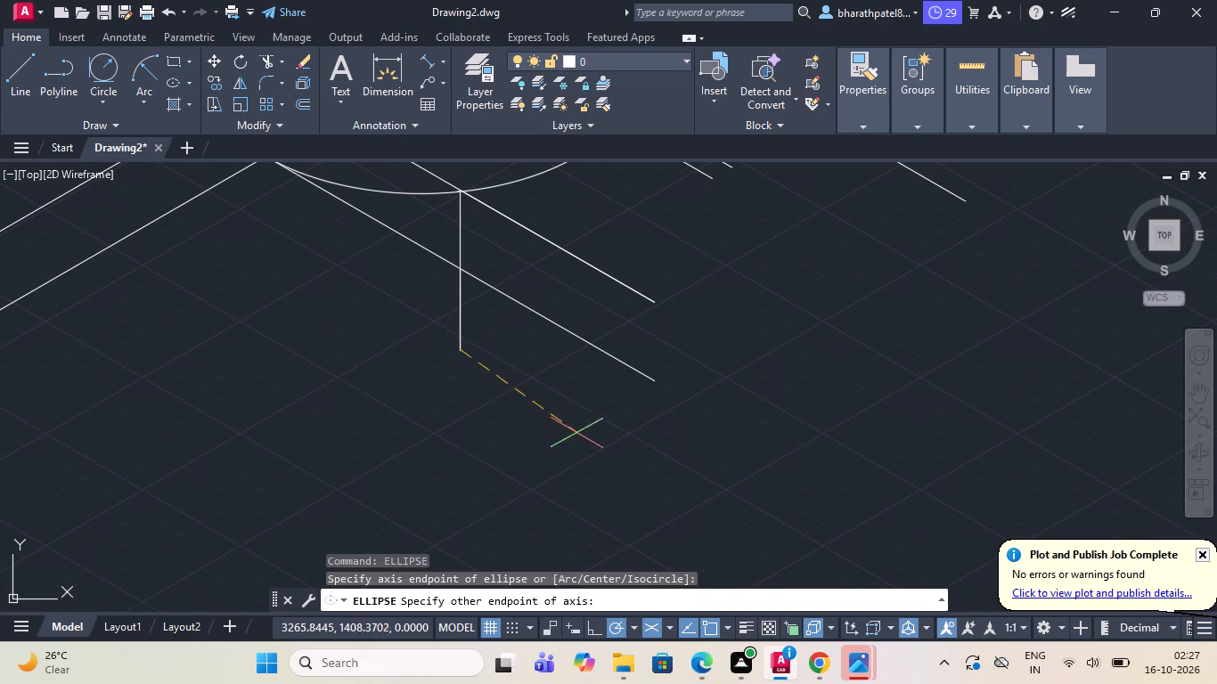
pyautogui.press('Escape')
# Draw a 36-diameter isocircle on the left isoplane, centred on the lower end of the vertical line below the ring.
pyautogui.press('space')
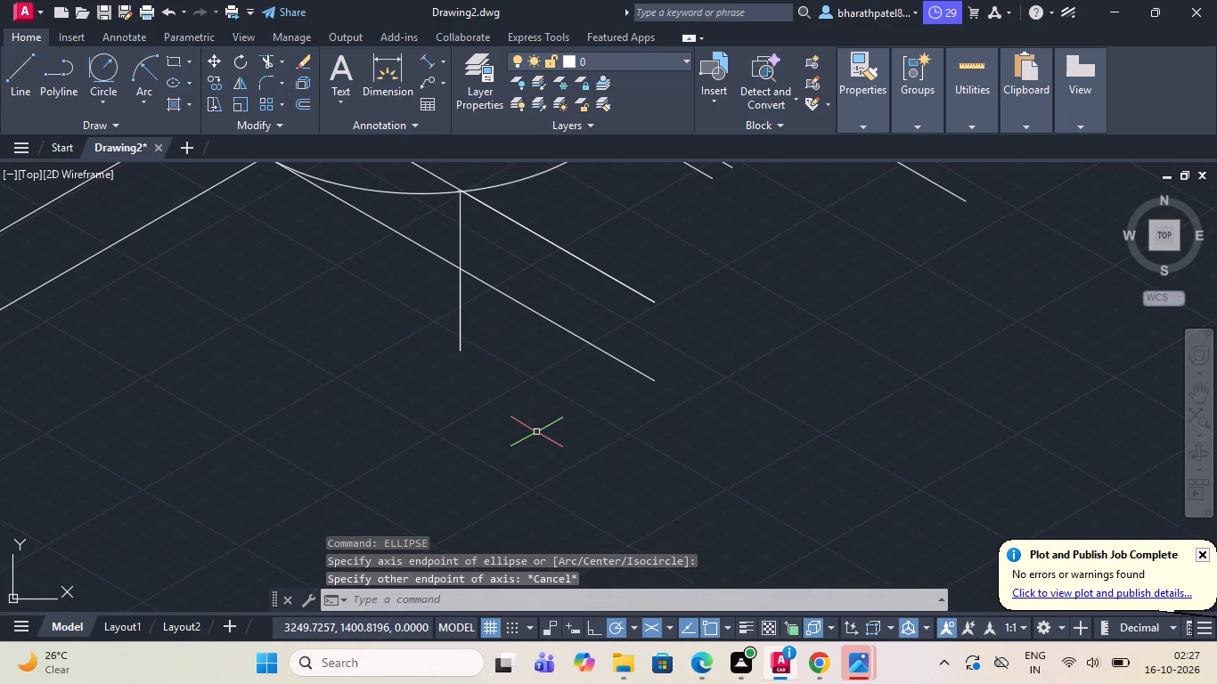
pyautogui.click(716, 599)
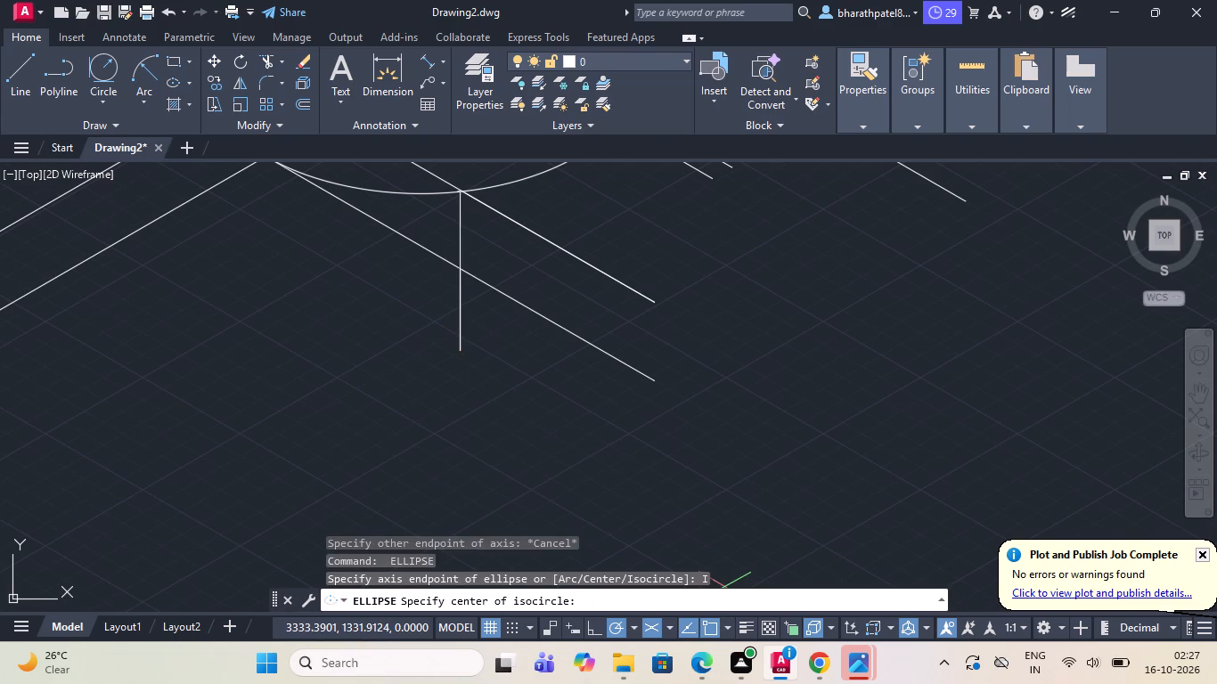
pyautogui.moveTo(459, 353); pyautogui.dragTo(469, 357)
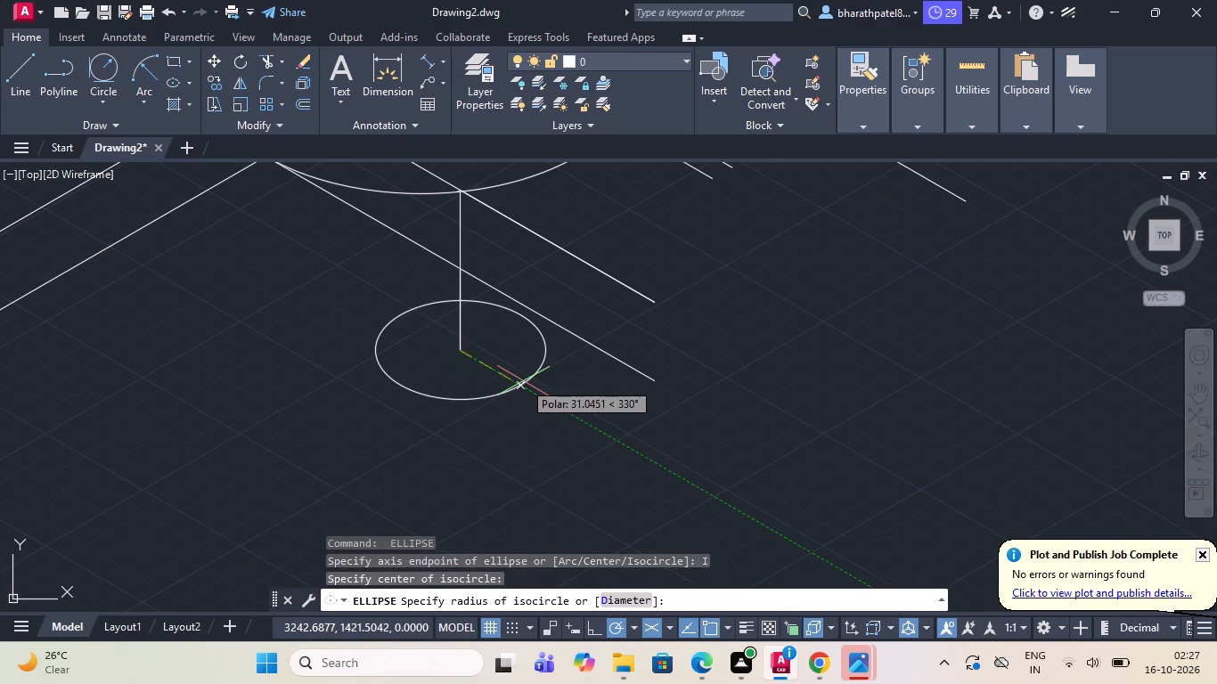
pyautogui.click(628, 602)
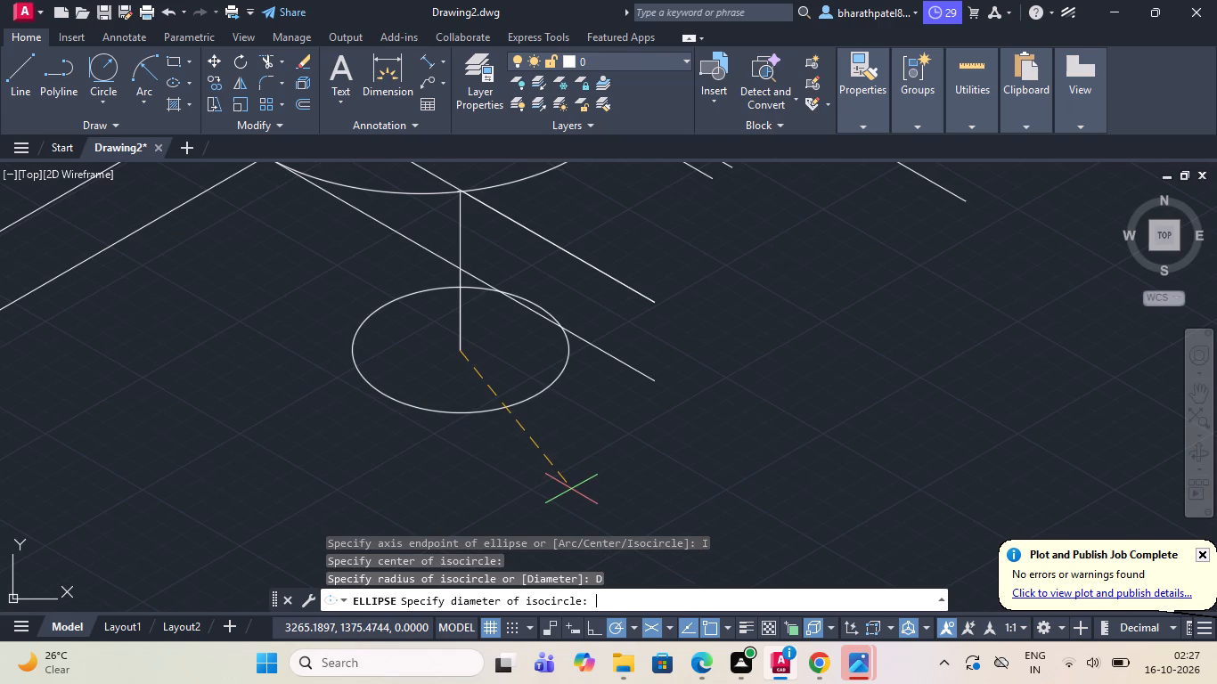
pyautogui.press('F5')
pyautogui.press('F5')
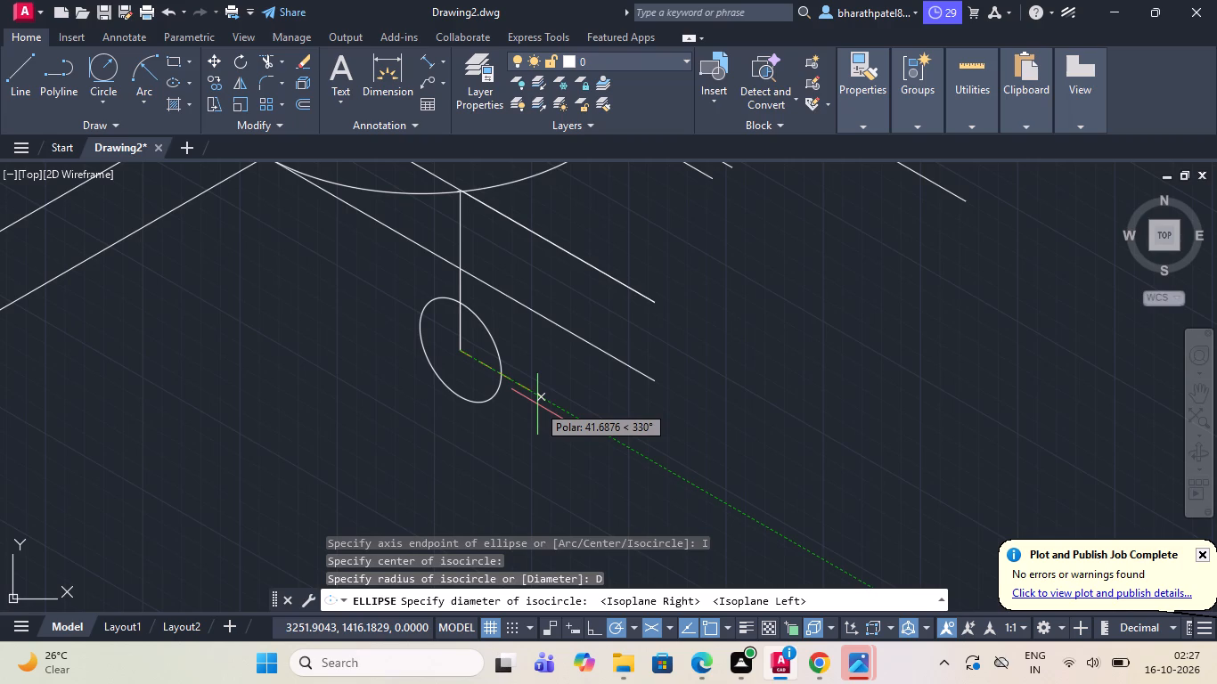
pyautogui.write('36')
pyautogui.press('Return')
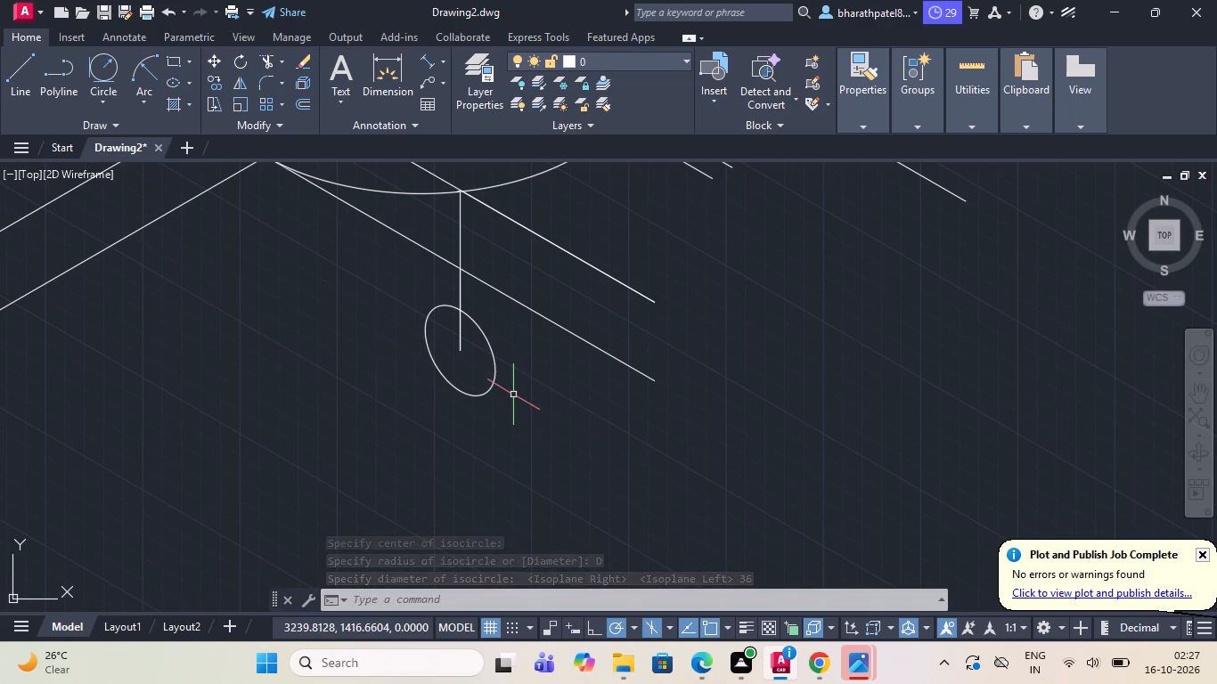
# Draw a concentric 50-diameter isocircle on the left isoplane around the 36-diameter one.
pyautogui.press('space')
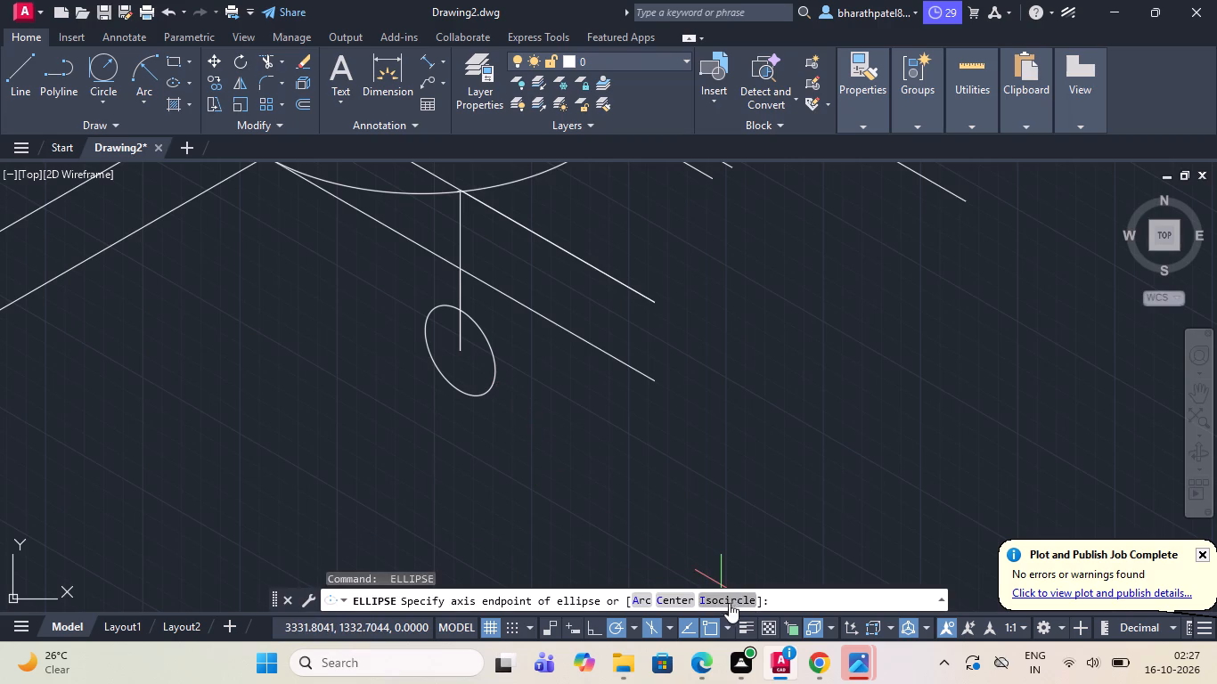
pyautogui.click(726, 598)
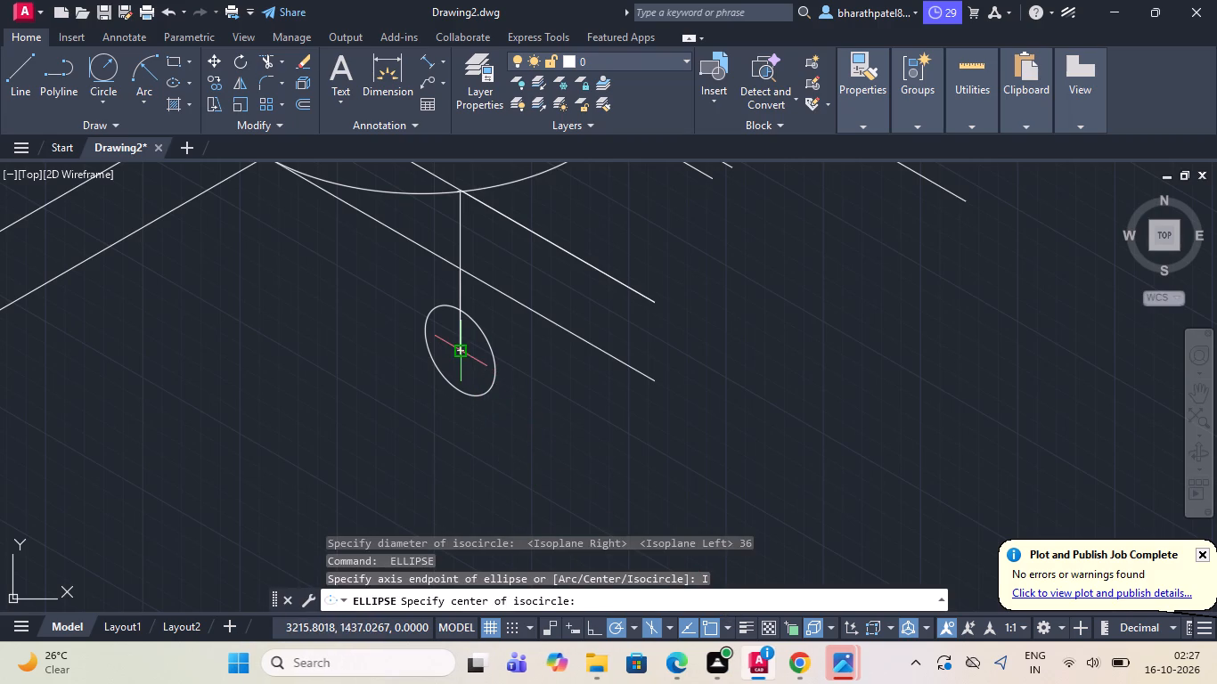
pyautogui.click(461, 349)
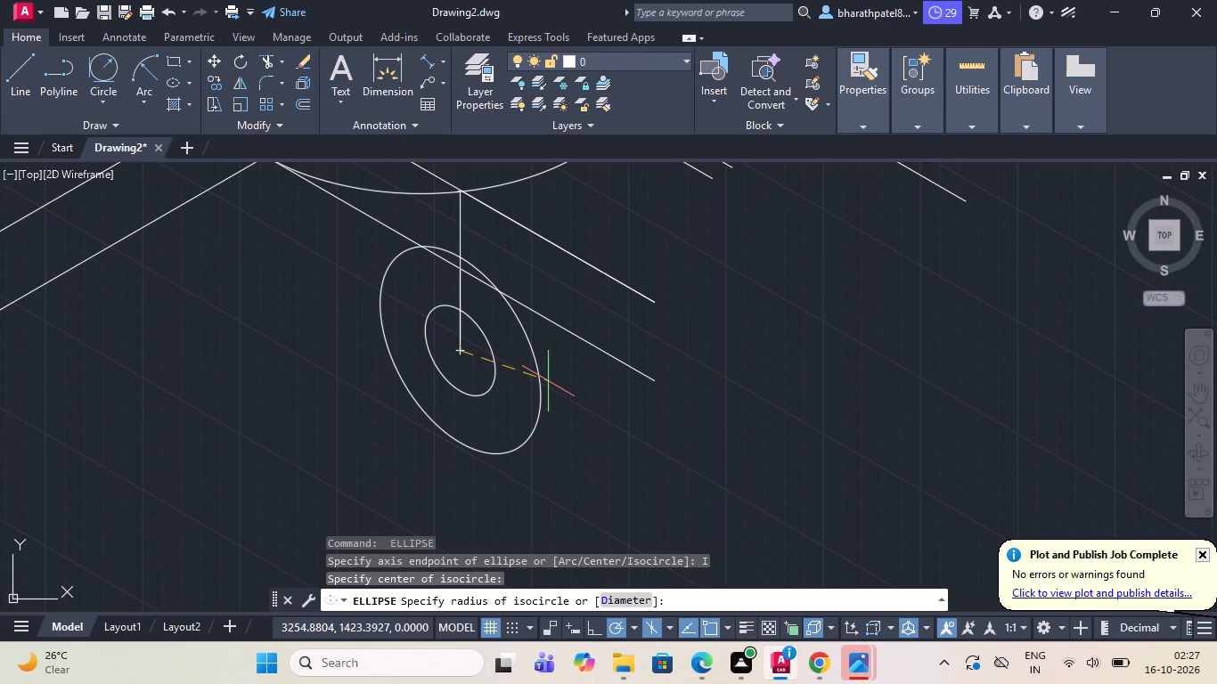
pyautogui.click(615, 600)
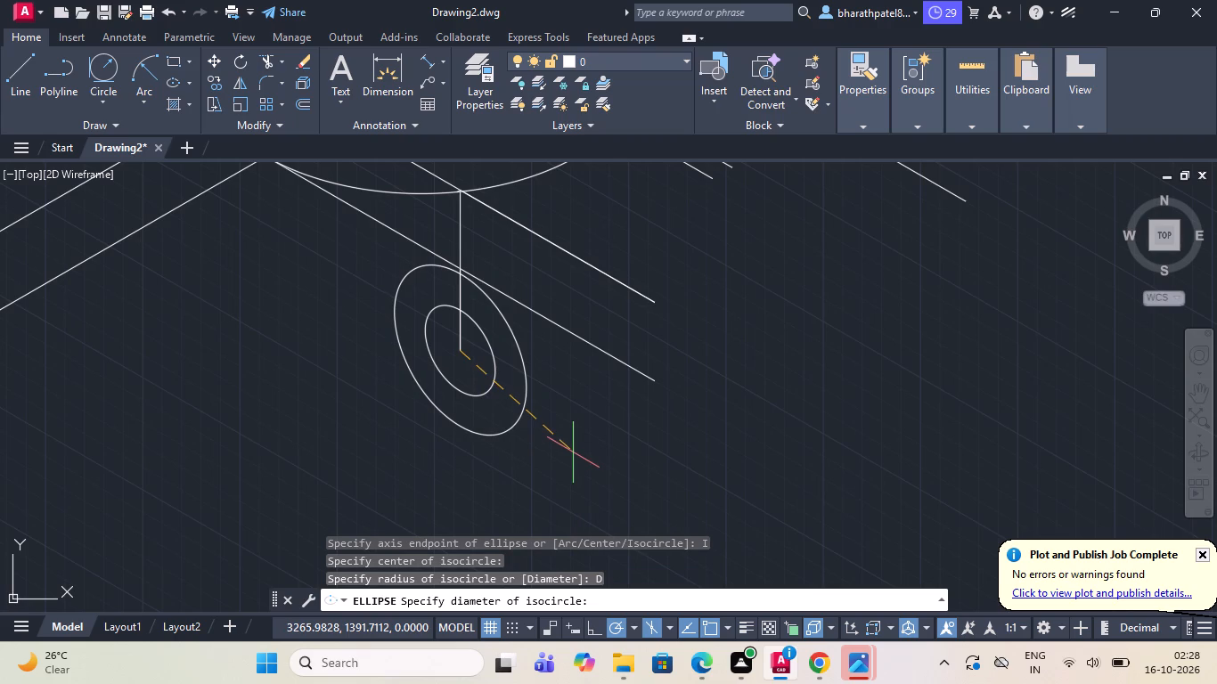
pyautogui.write('50')
pyautogui.press('Return')
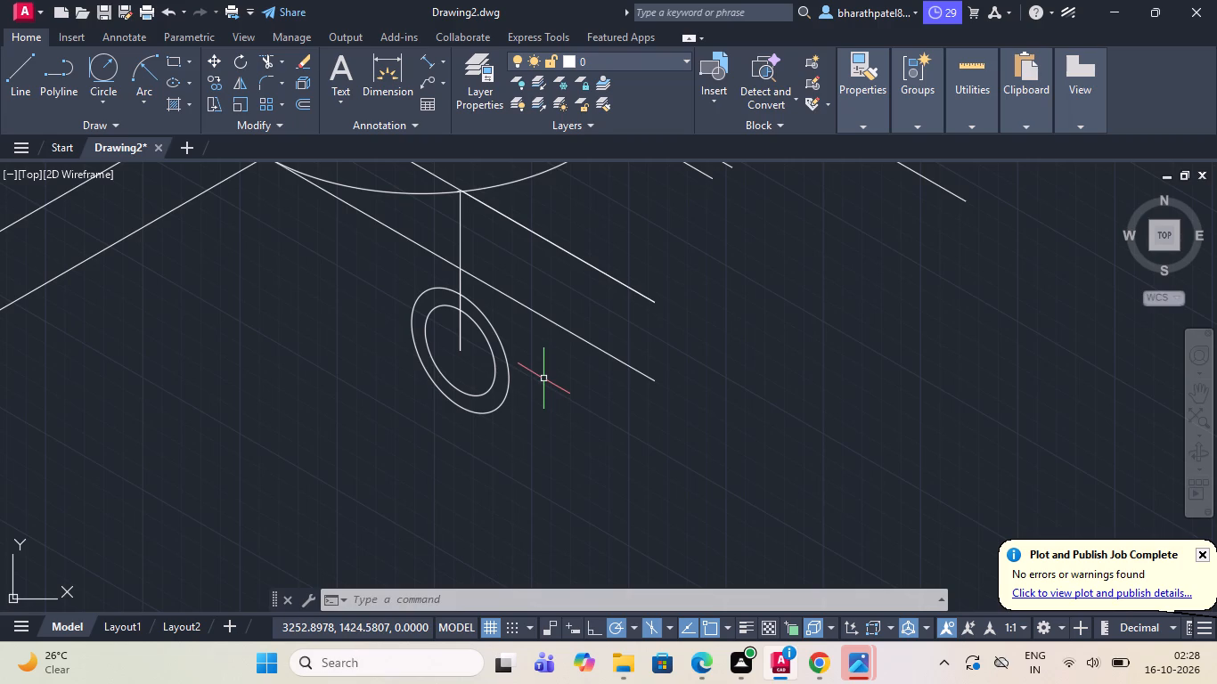
pyautogui.scroll(-2, 627, 470)
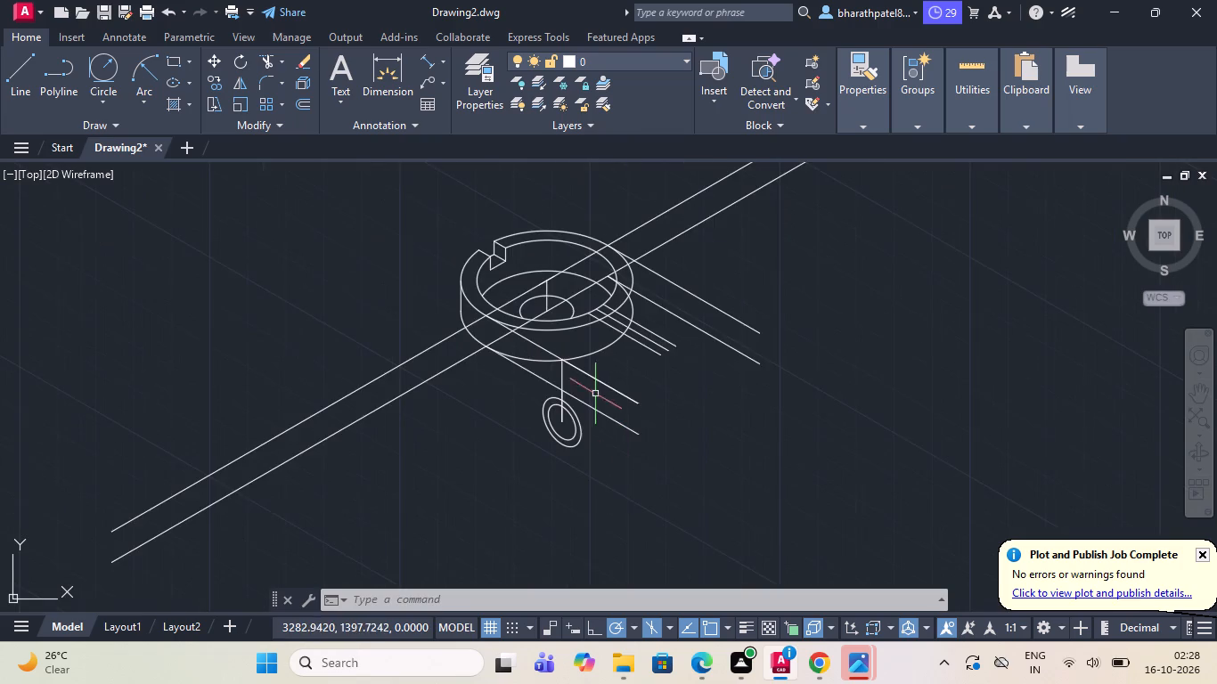
pyautogui.scroll(2, 593, 395)
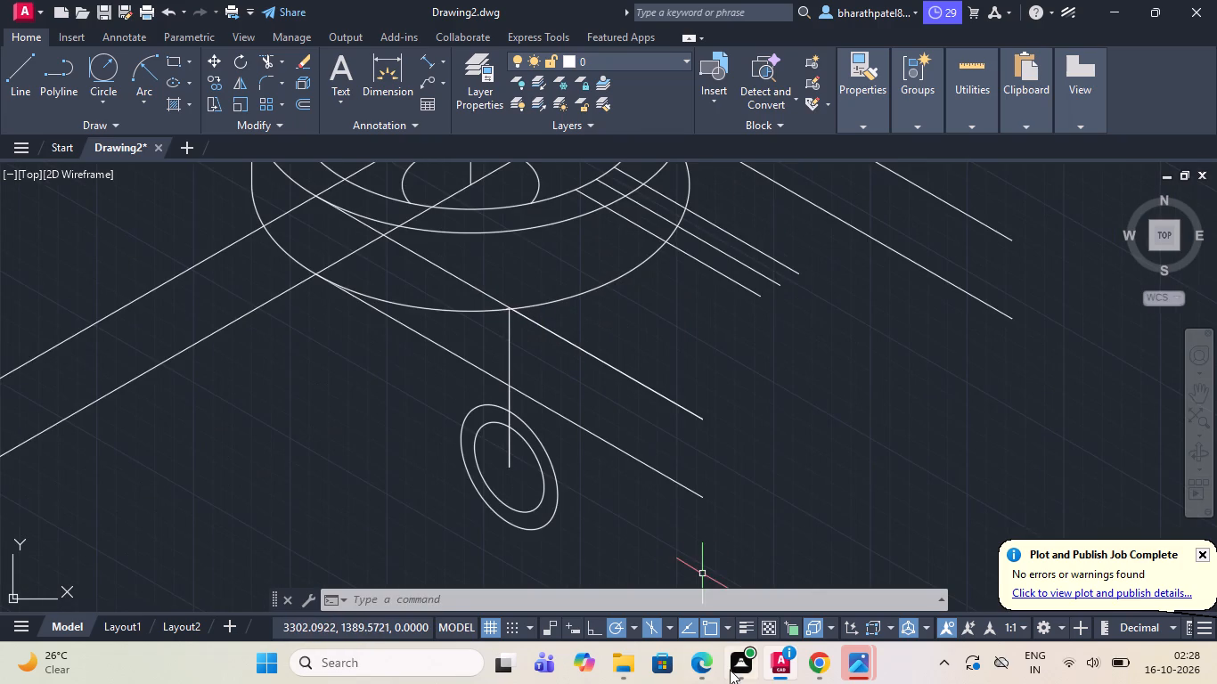
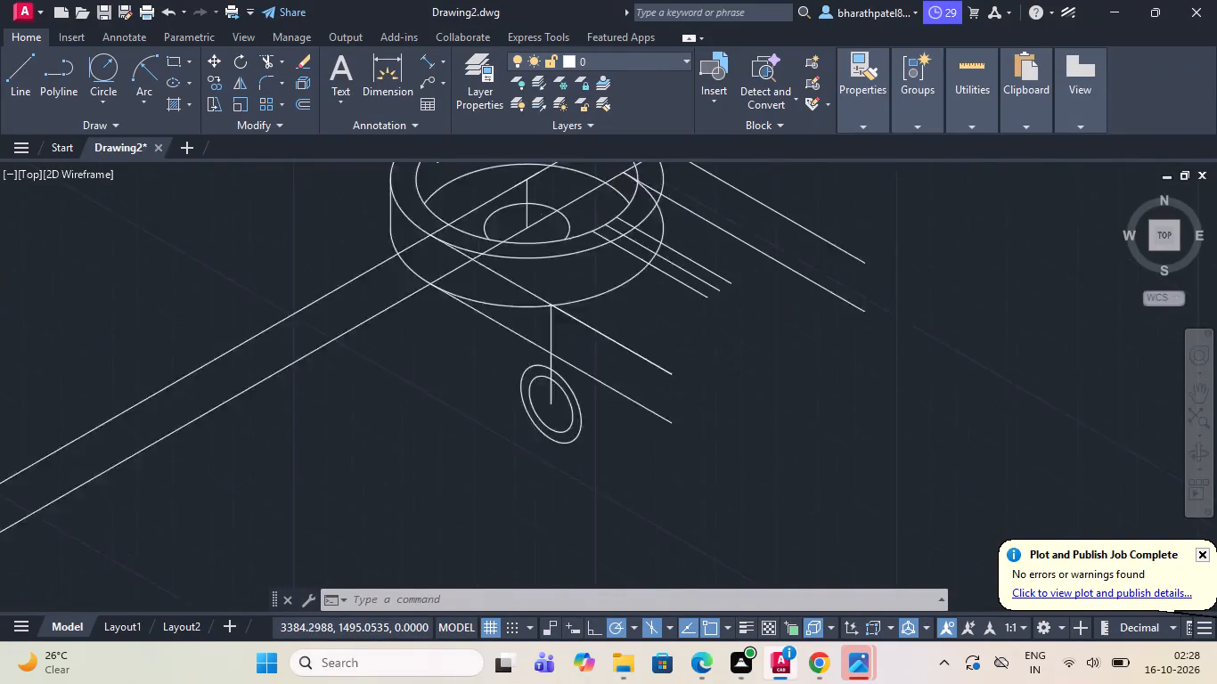
# Draw a line through the isocircles' common centre, about 58 long towards 150° and extending past the outer circle on the opposite side.
pyautogui.scroll(-3, 785, 328)
pyautogui.scroll(2, 817, 273)
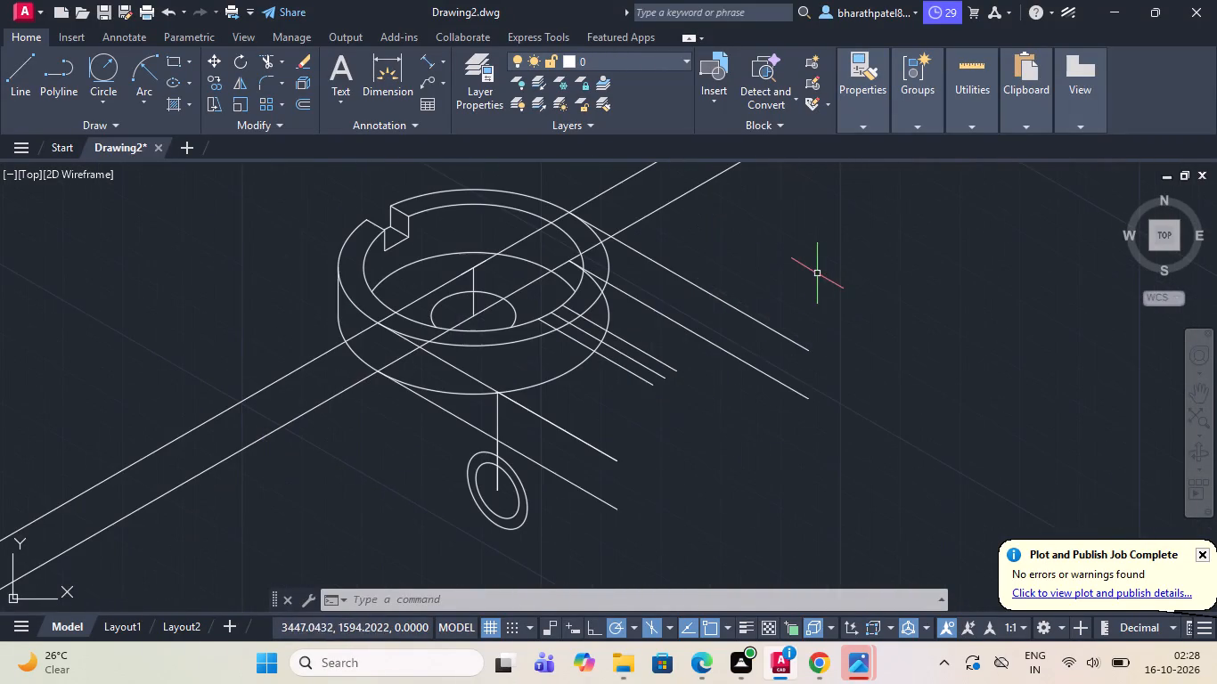
pyautogui.scroll(1, 678, 331)
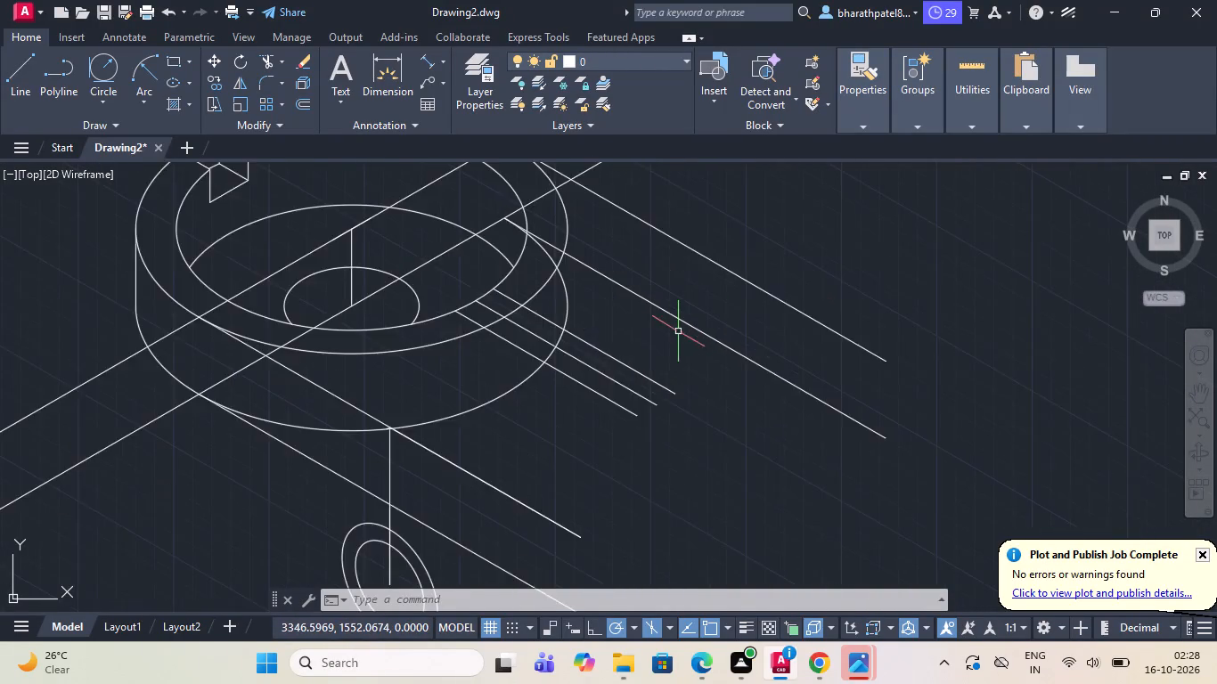
pyautogui.scroll(-2, 678, 331)
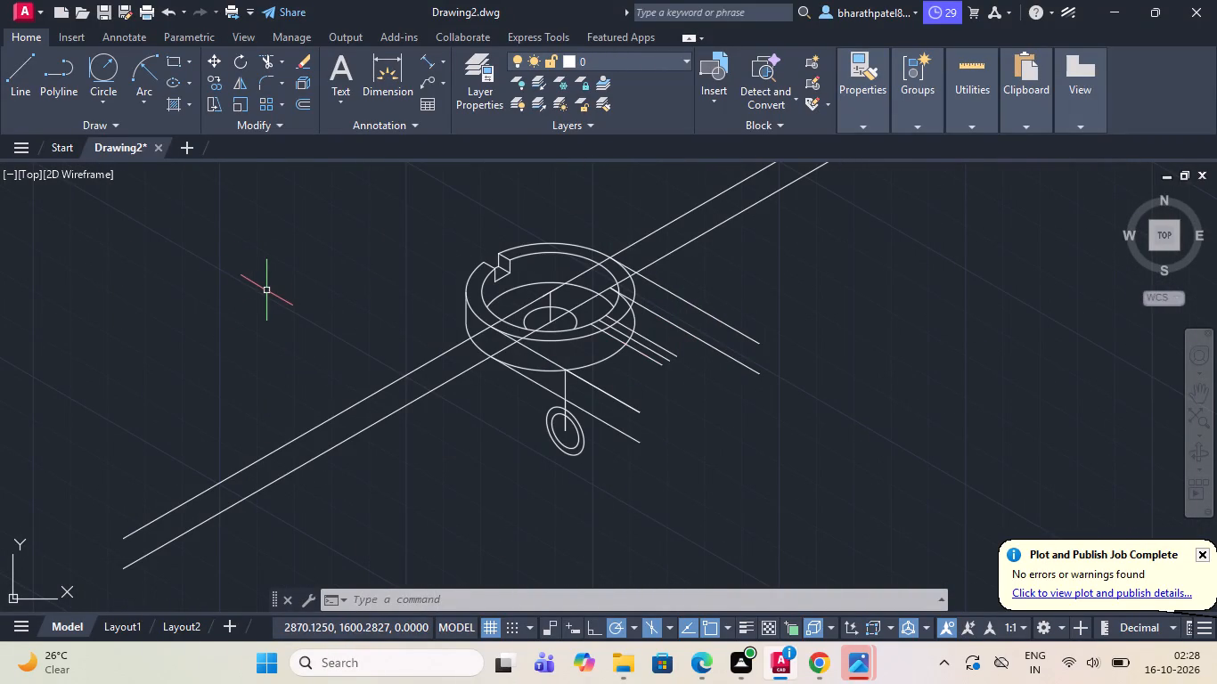
pyautogui.click(14, 73)
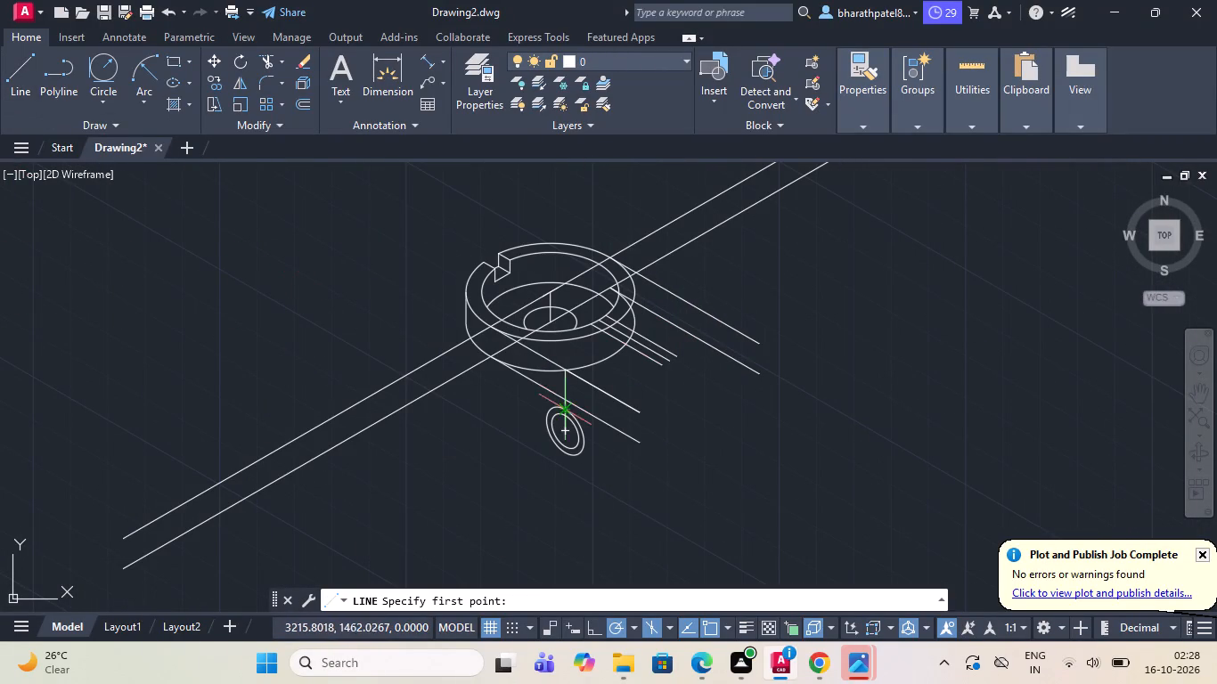
pyautogui.scroll(2, 567, 410)
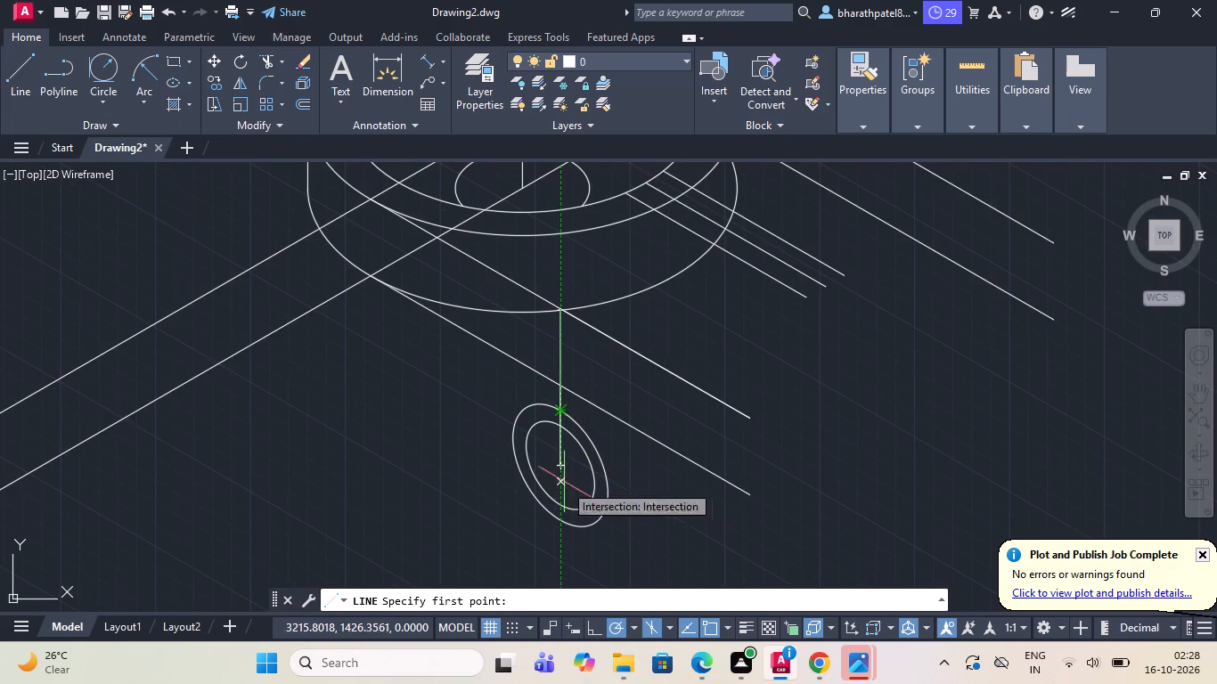
pyautogui.click(564, 466)
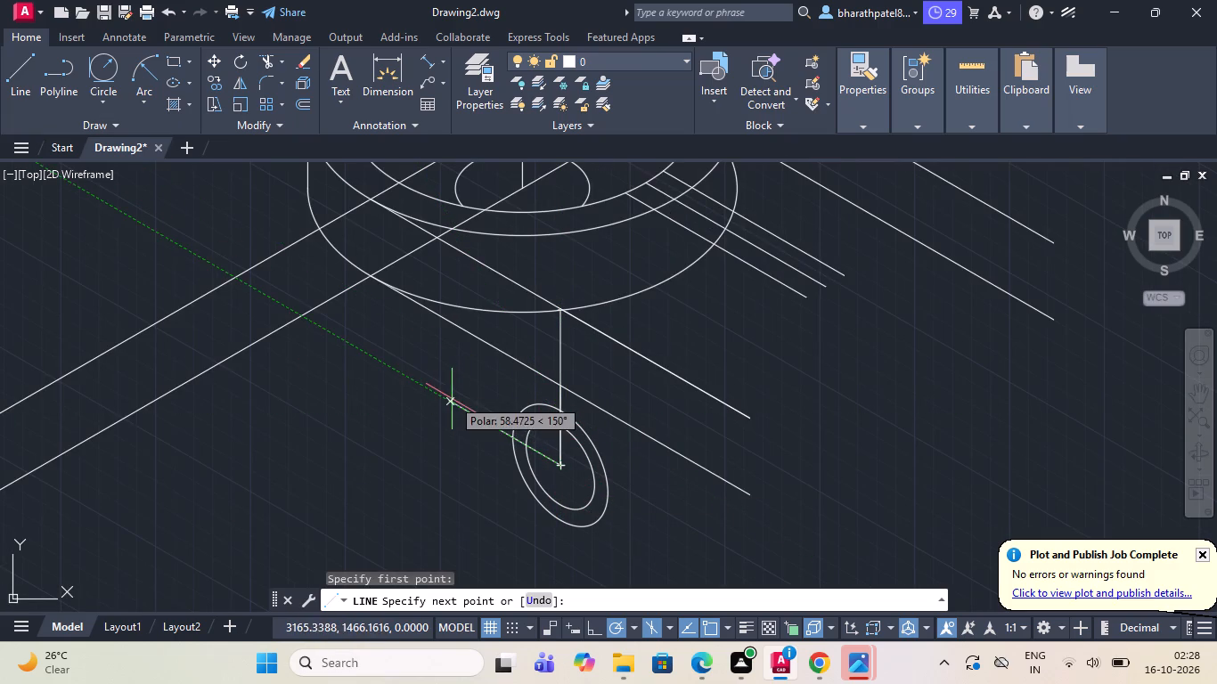
pyautogui.click(452, 399)
pyautogui.click(651, 514)
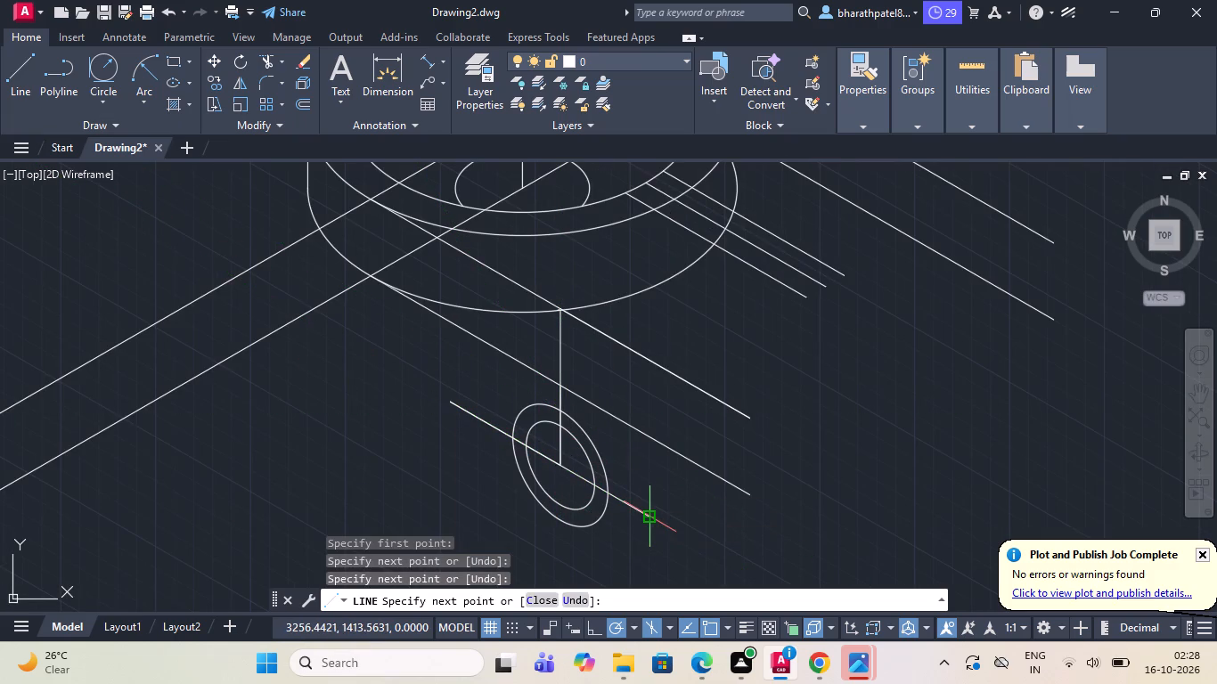
pyautogui.scroll(-2, 650, 514)
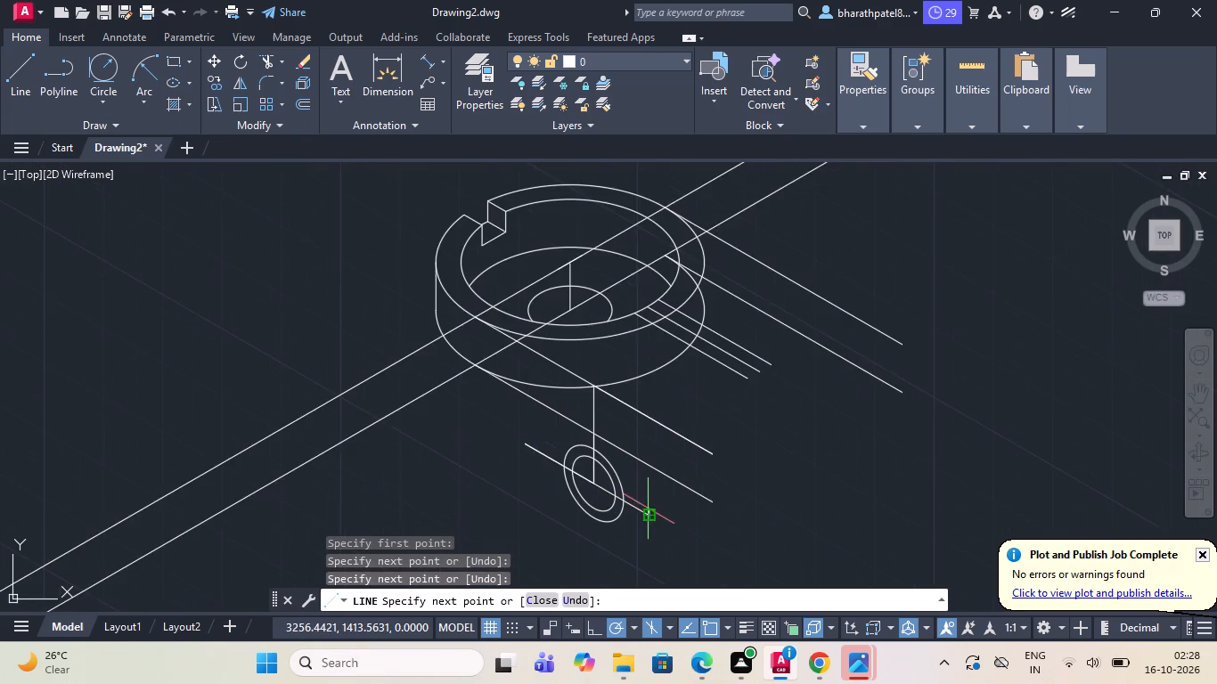
pyautogui.scroll(-1, 648, 509)
pyautogui.scroll(4, 648, 544)
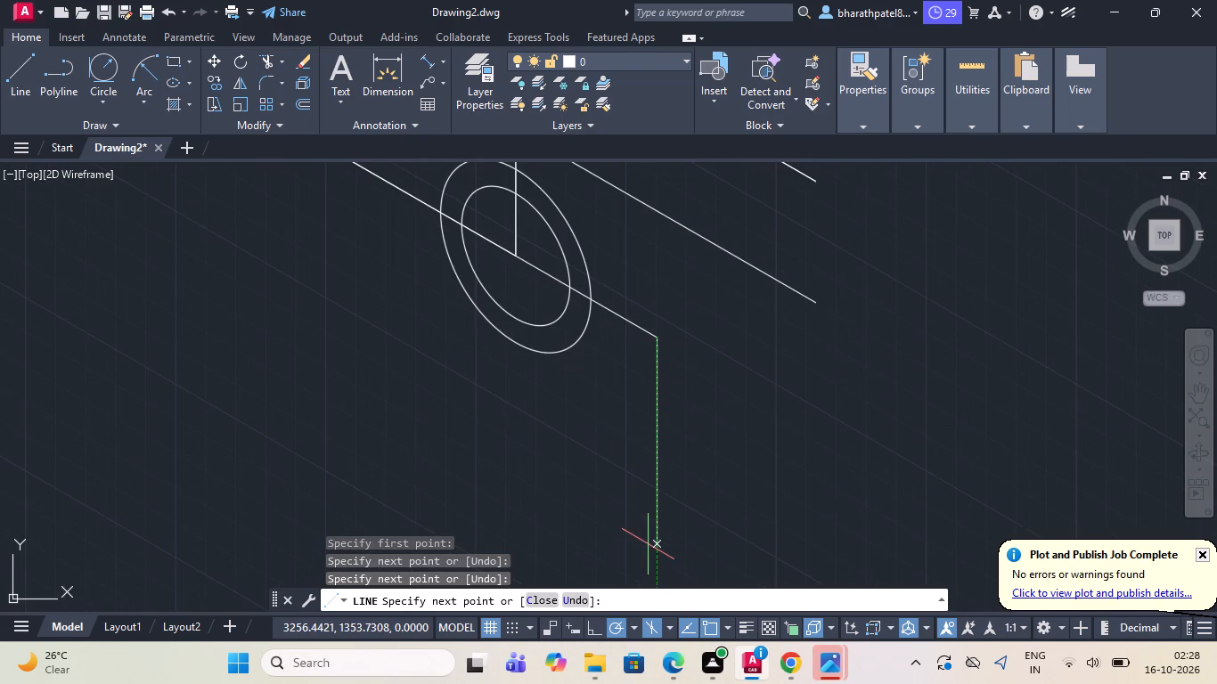
pyautogui.scroll(-1, 648, 544)
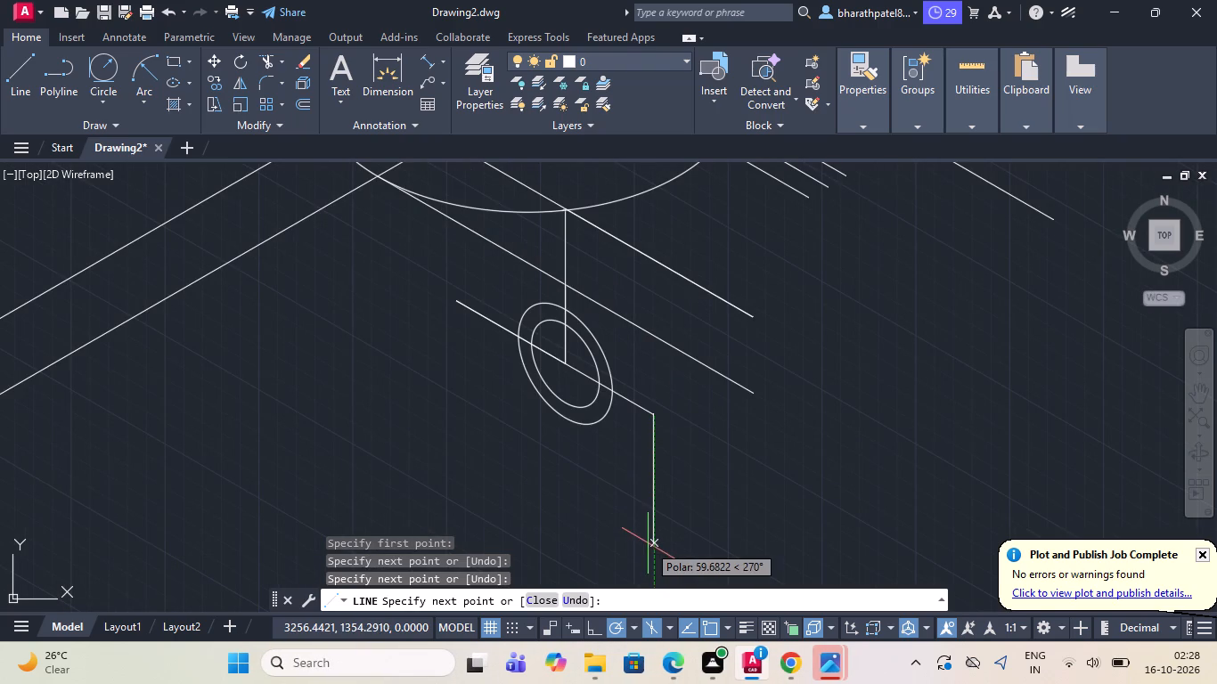
pyautogui.press('Escape')
# Draw vertical lines about 43 and 51 long upward from the centre line's two intersections with the 50-diameter isocircle.
pyautogui.click(13, 76)
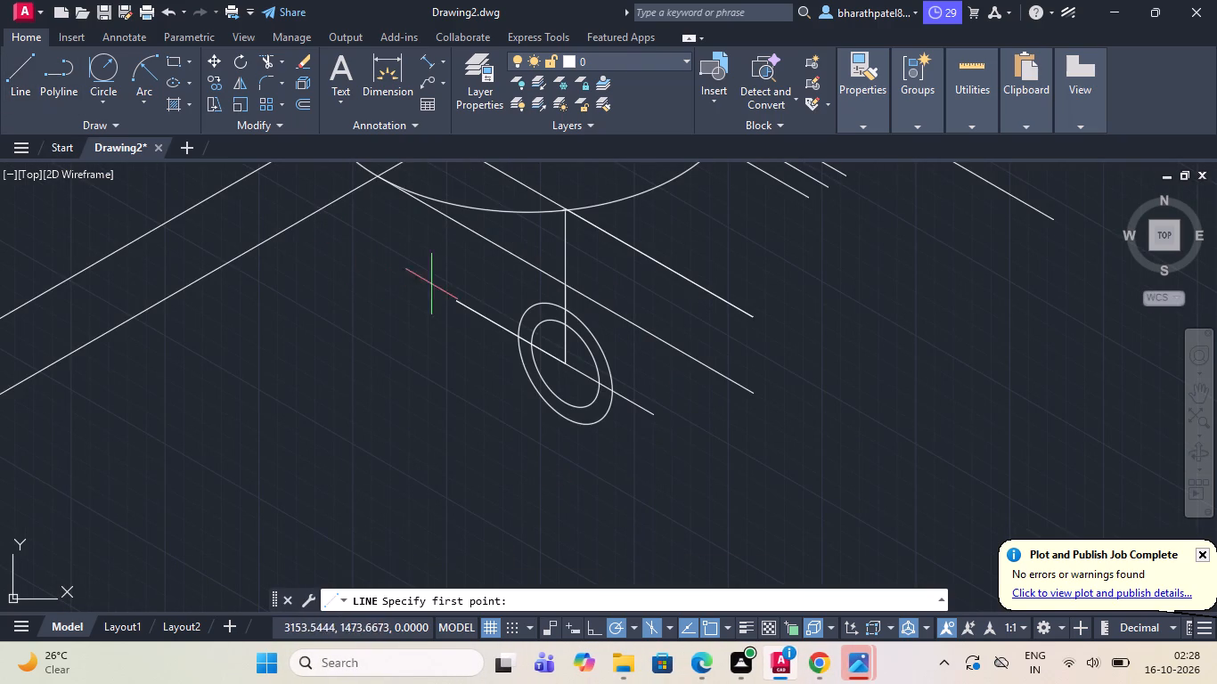
pyautogui.scroll(2, 536, 266)
pyautogui.click(482, 445)
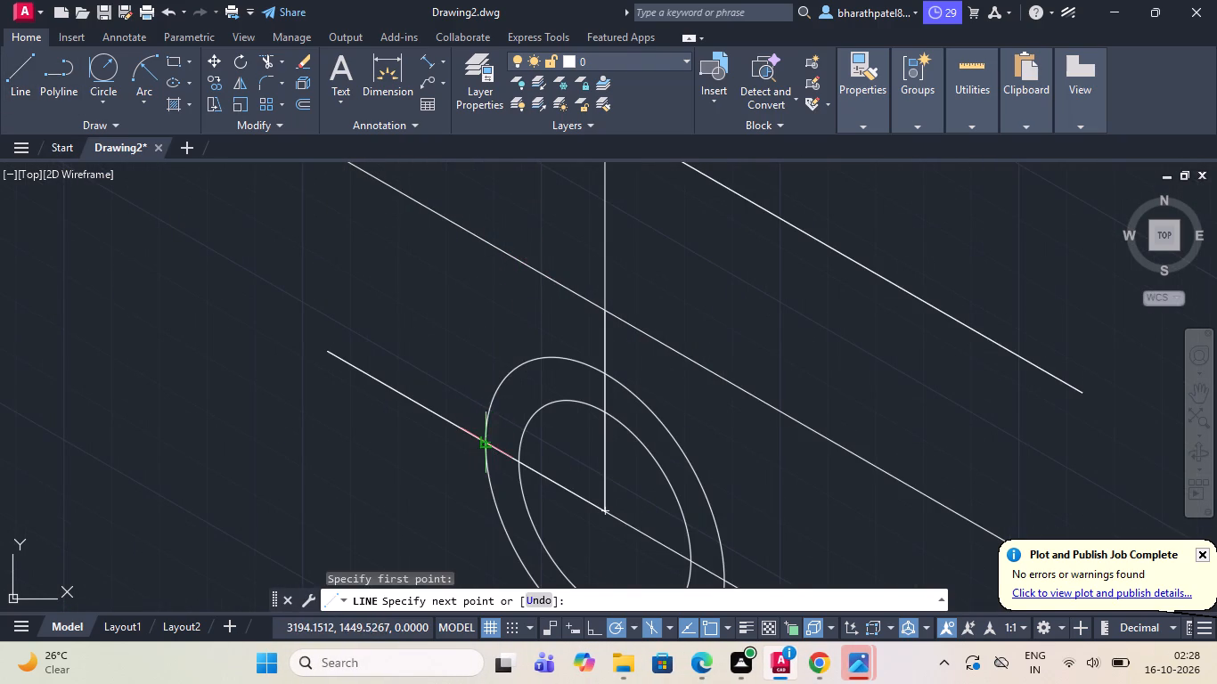
pyautogui.click(489, 199)
pyautogui.press('Escape')
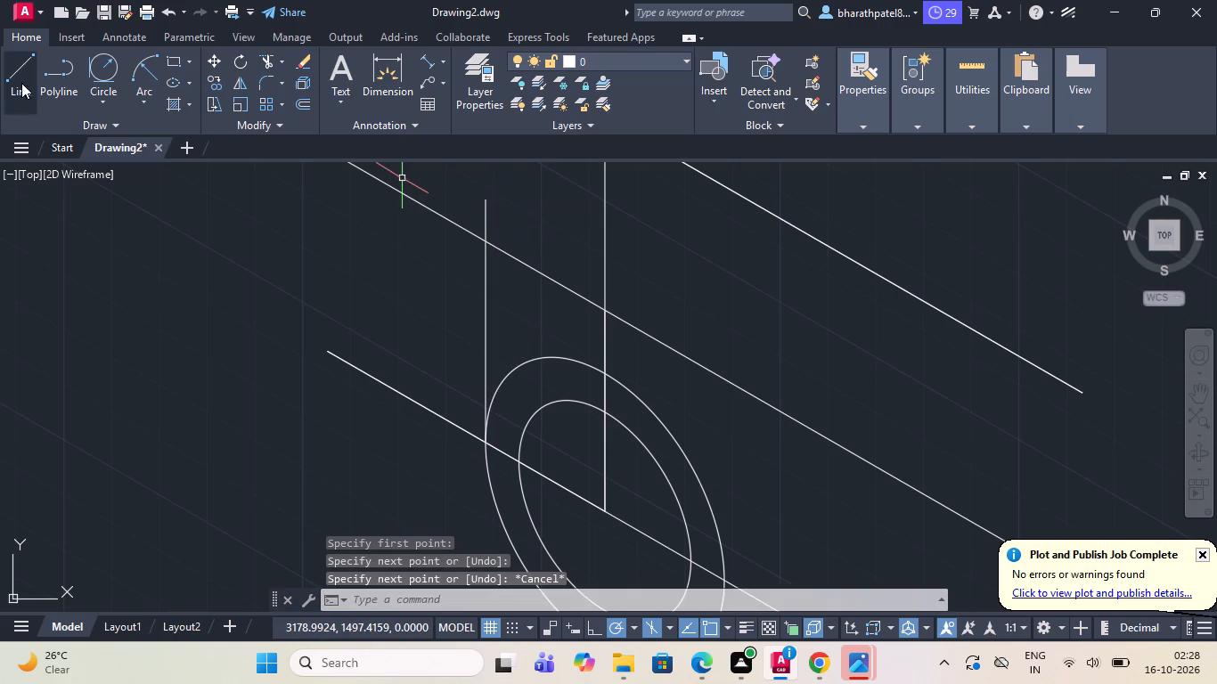
pyautogui.click(20, 76)
pyautogui.scroll(-2, 562, 408)
pyautogui.scroll(1, 633, 476)
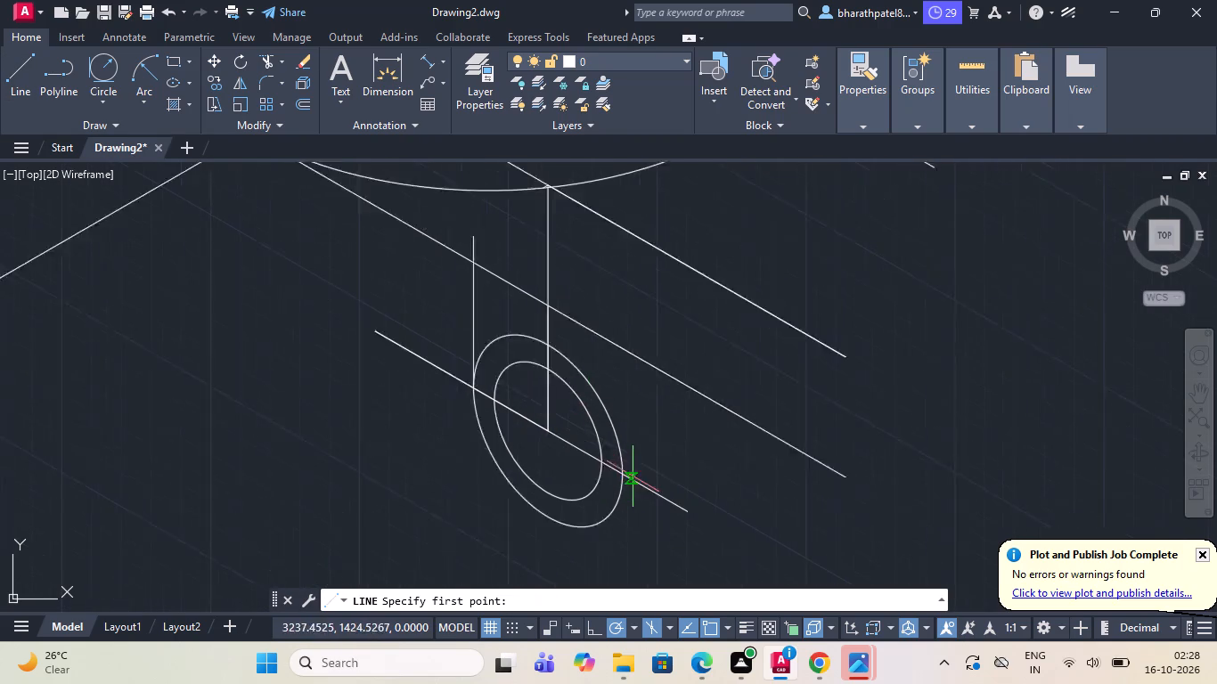
pyautogui.scroll(2, 633, 476)
pyautogui.click(603, 471)
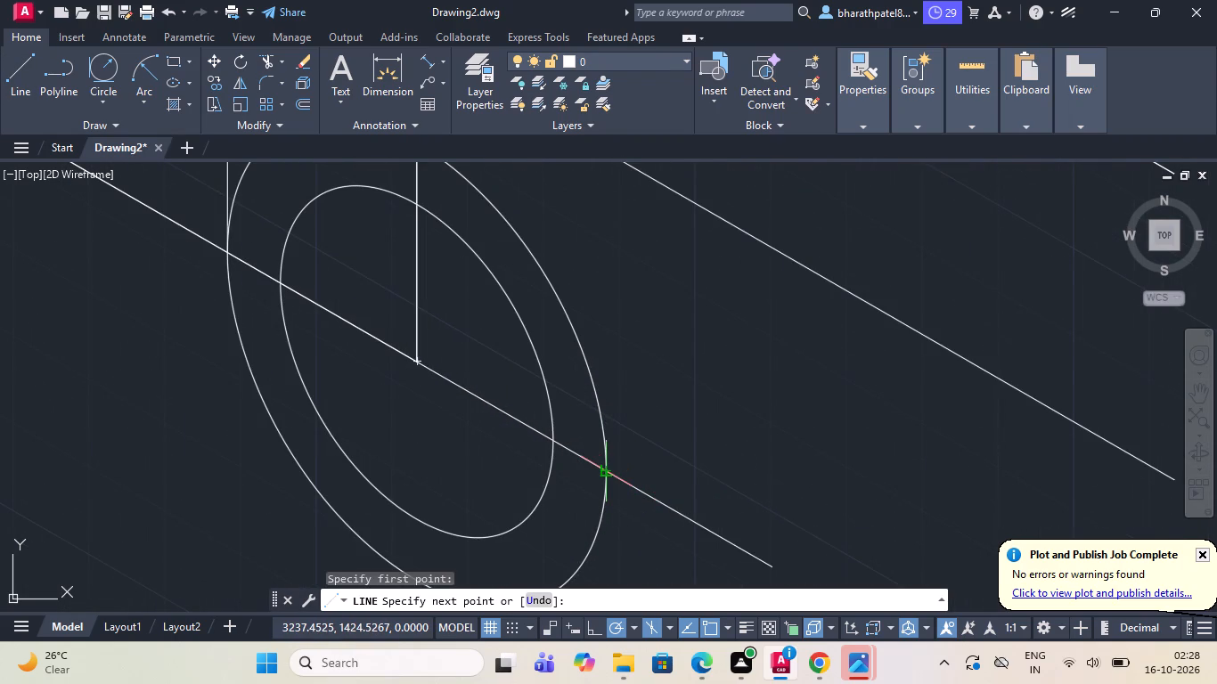
pyautogui.scroll(-4, 603, 471)
pyautogui.click(606, 362)
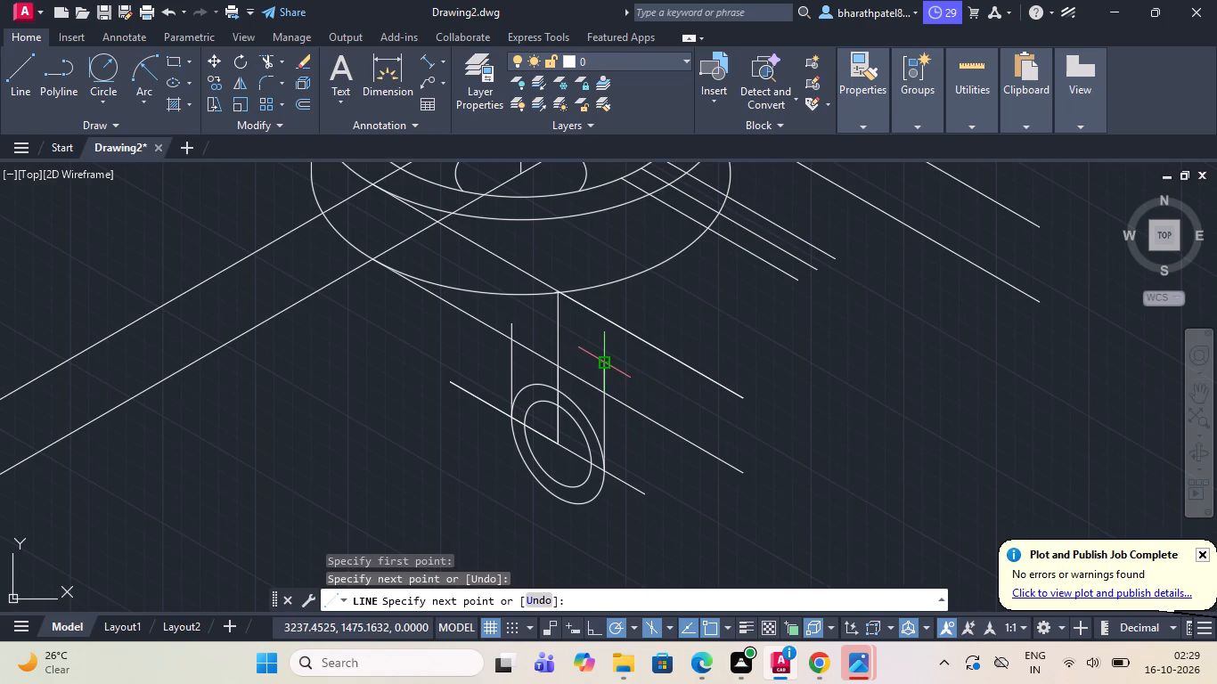
pyautogui.press('Escape')
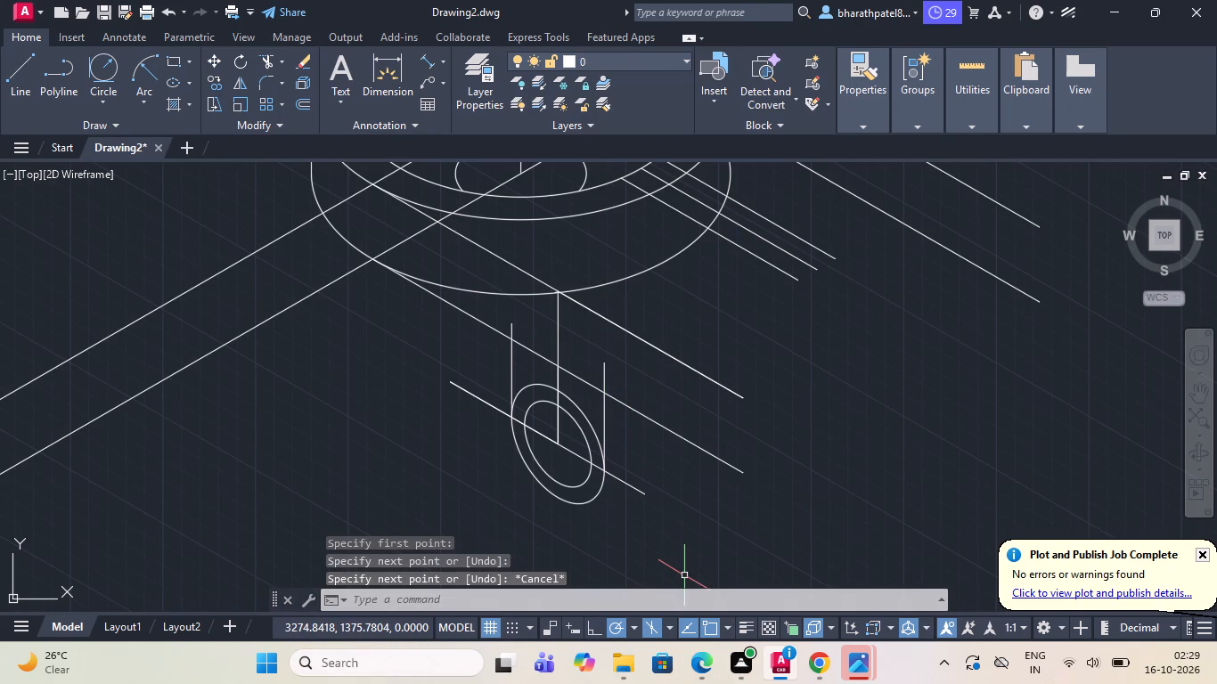
# Trim the upper ends of the two new vertical lines at the lower inclined body edge.
pyautogui.scroll(-1, 684, 575)
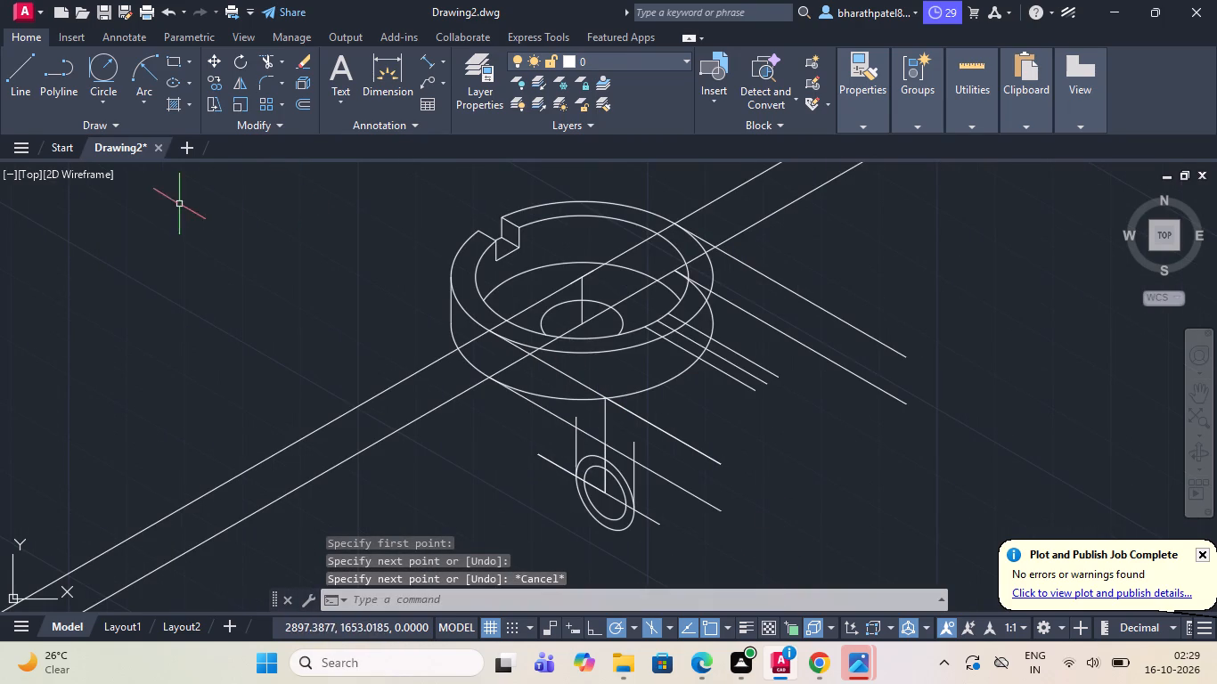
pyautogui.click(259, 57)
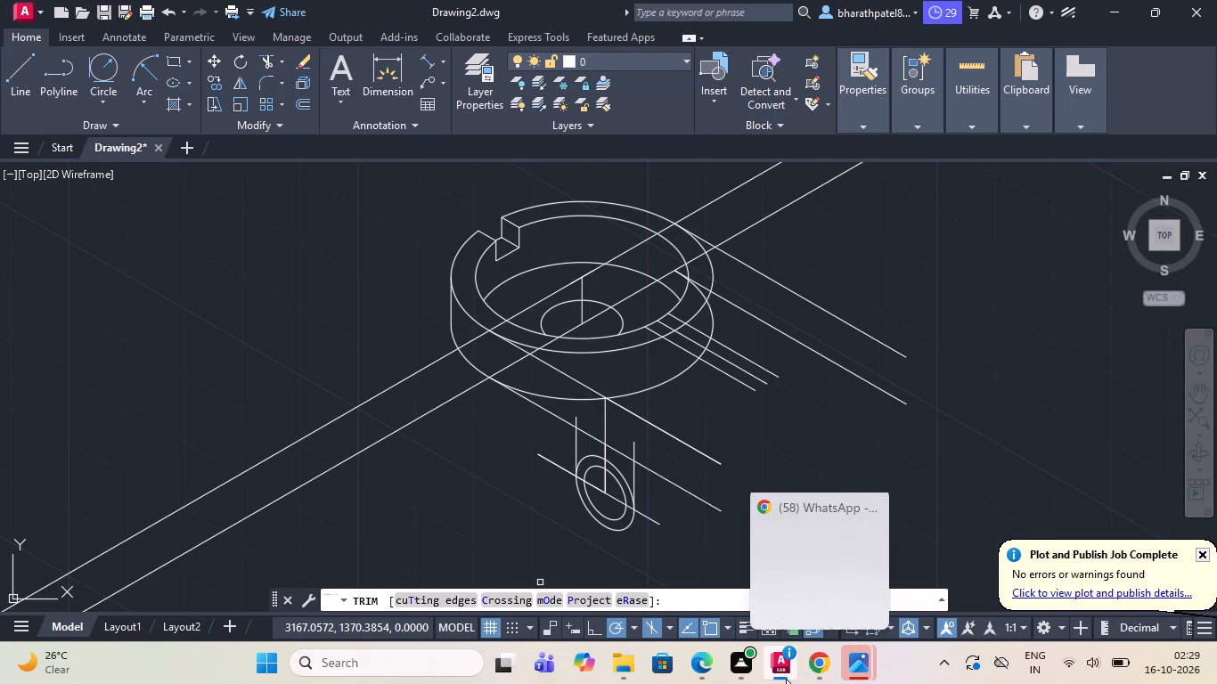
pyautogui.scroll(1, 774, 673)
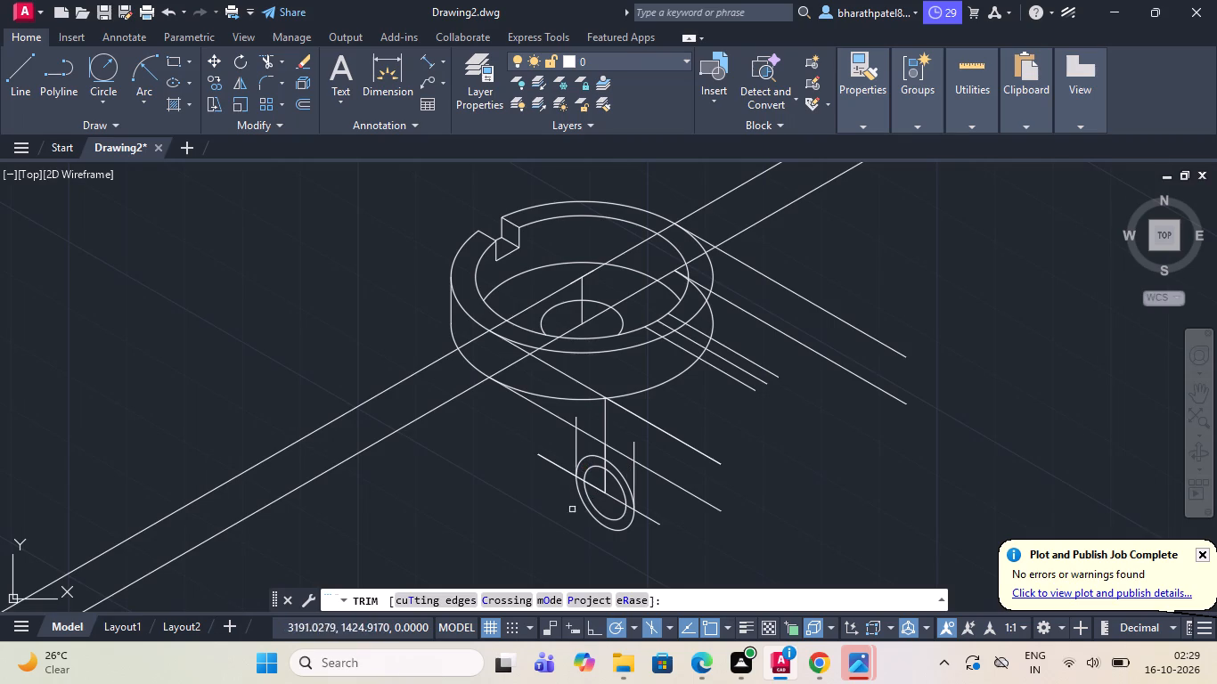
pyautogui.scroll(3, 570, 480)
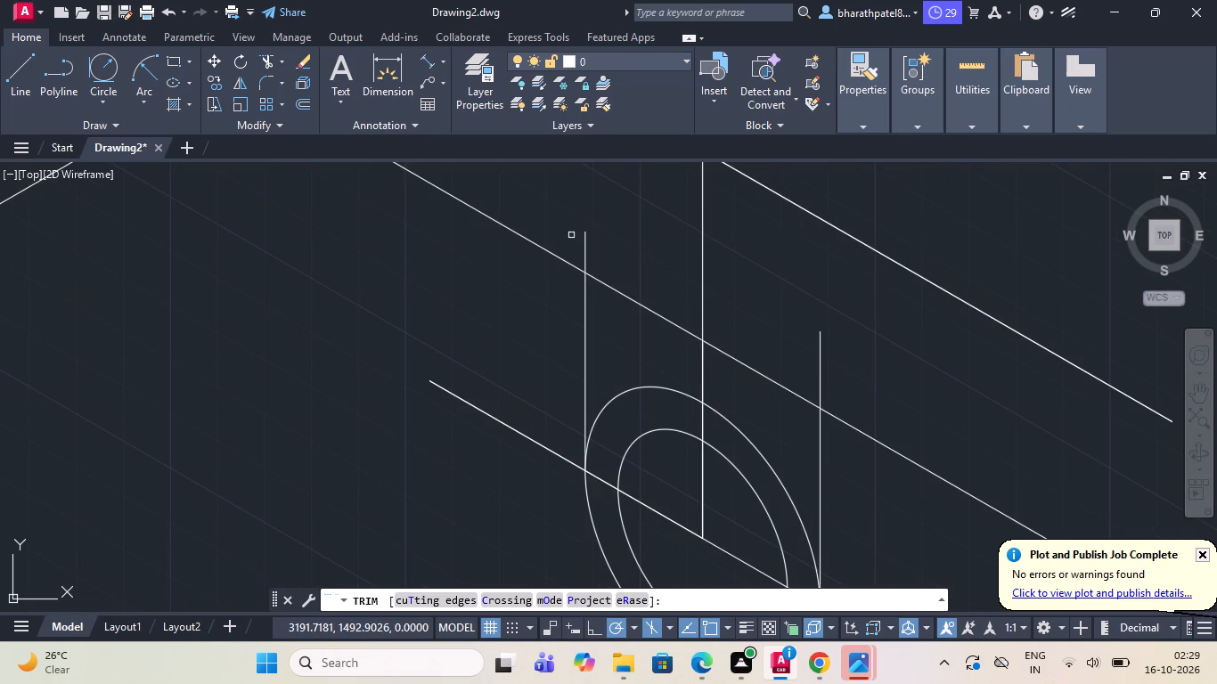
pyautogui.click(577, 233)
pyautogui.click(596, 253)
pyautogui.click(799, 343)
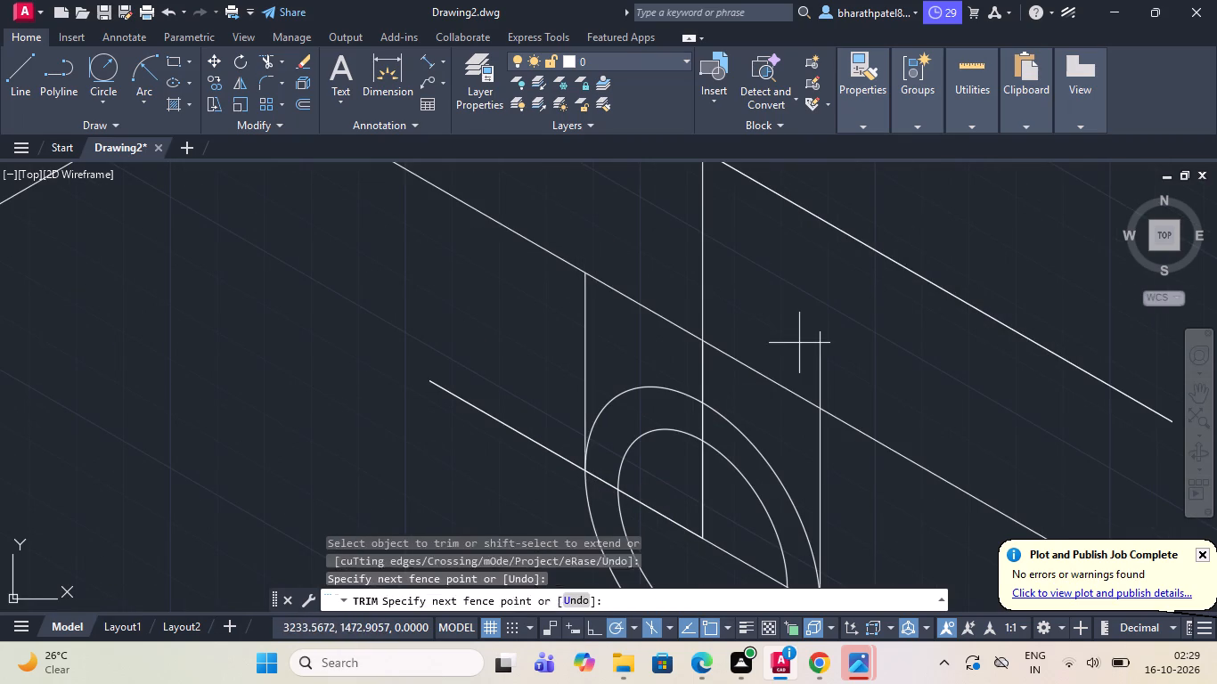
pyautogui.click(837, 364)
# Trim the centre line's ends outside the 50-diameter isocircle and the upper arc of that isocircle between the vertical lines.
pyautogui.scroll(-2, 817, 322)
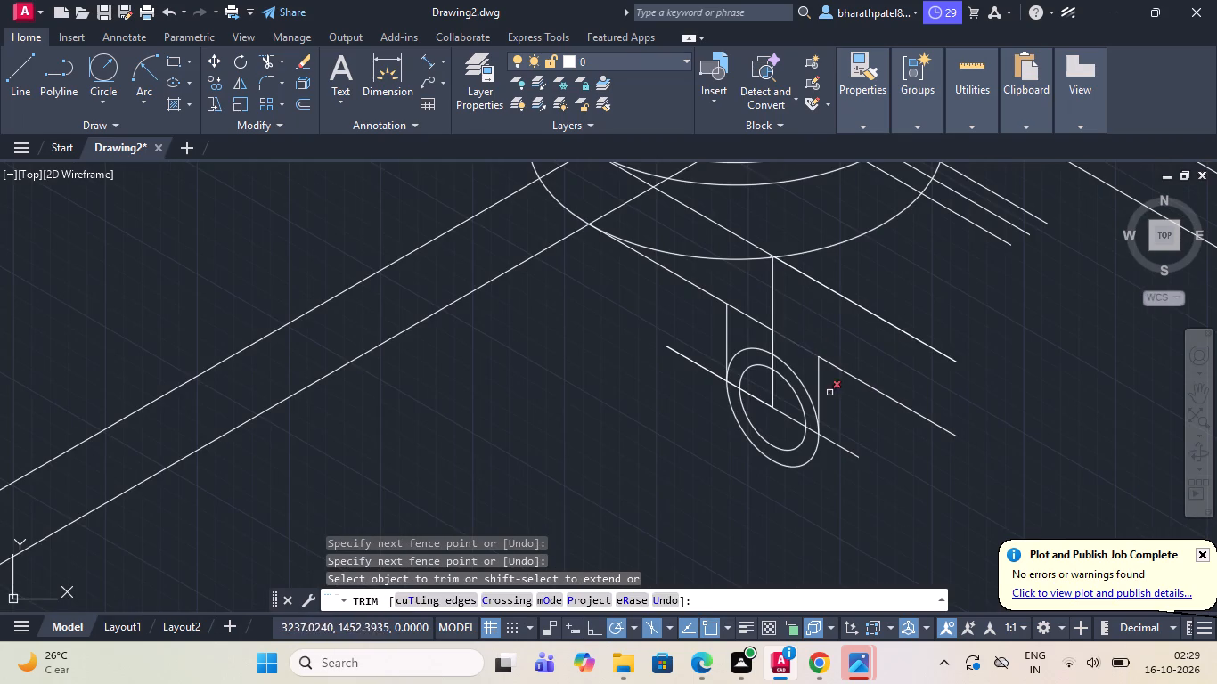
pyautogui.scroll(-1, 833, 465)
pyautogui.scroll(3, 831, 465)
pyautogui.moveTo(832, 383); pyautogui.dragTo(826, 420)
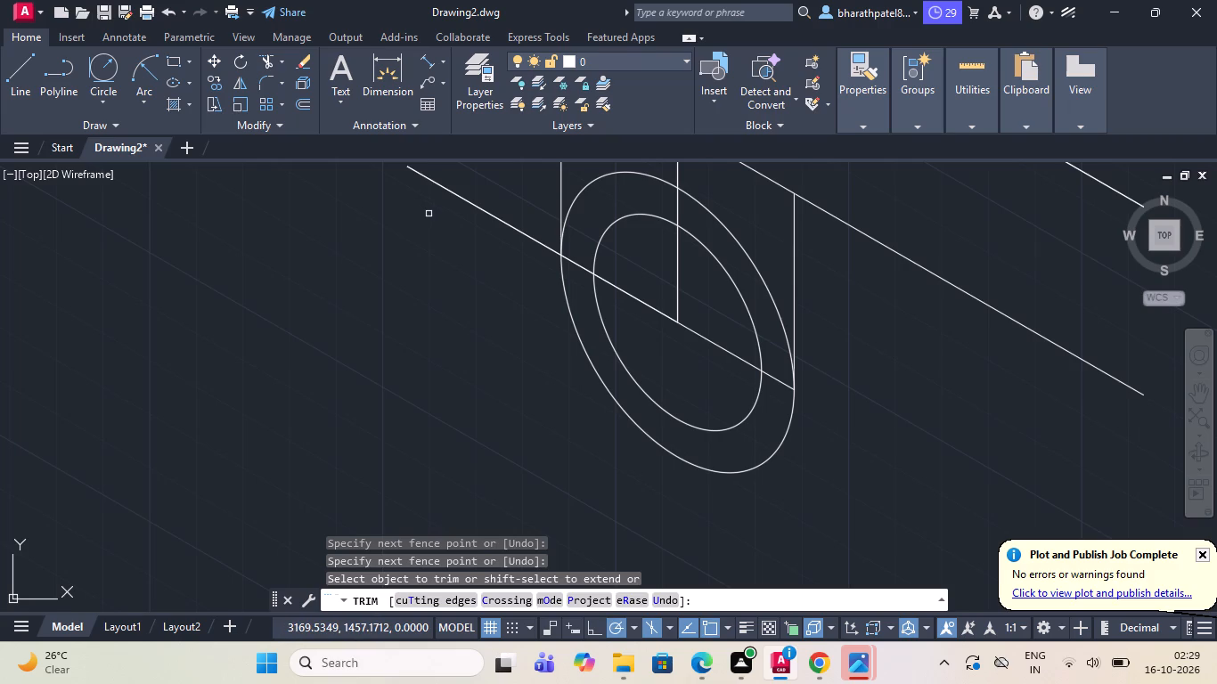
pyautogui.click(527, 191)
pyautogui.click(501, 268)
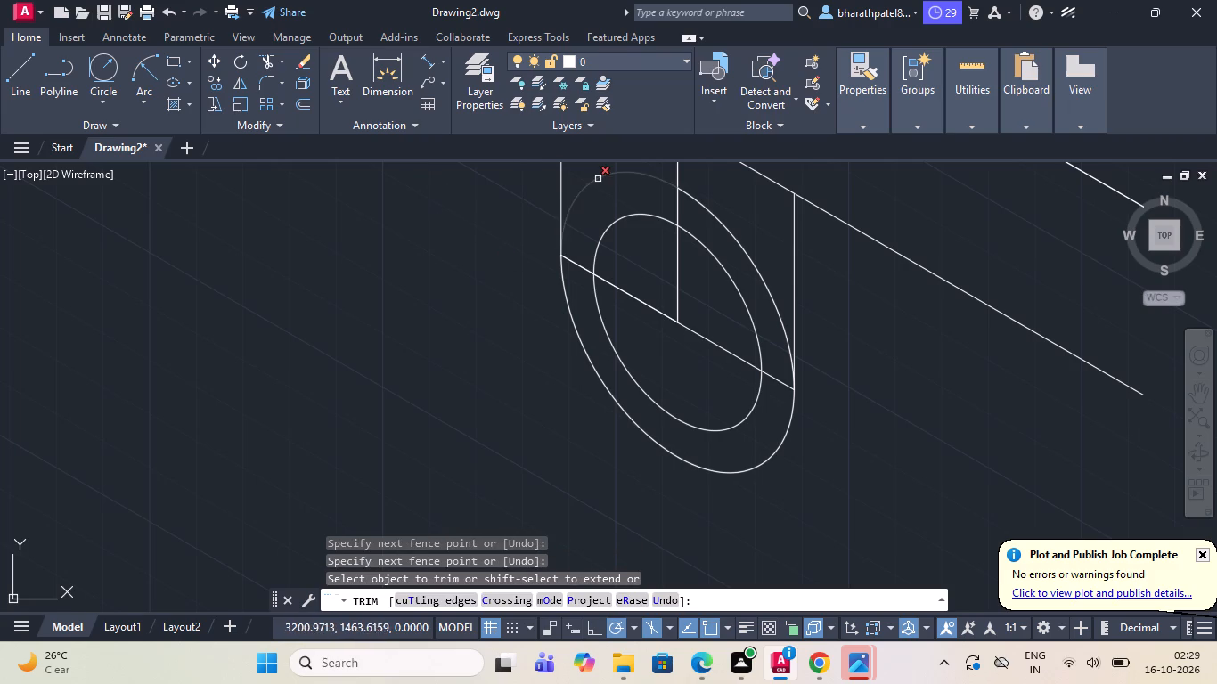
pyautogui.click(598, 178)
pyautogui.click(697, 203)
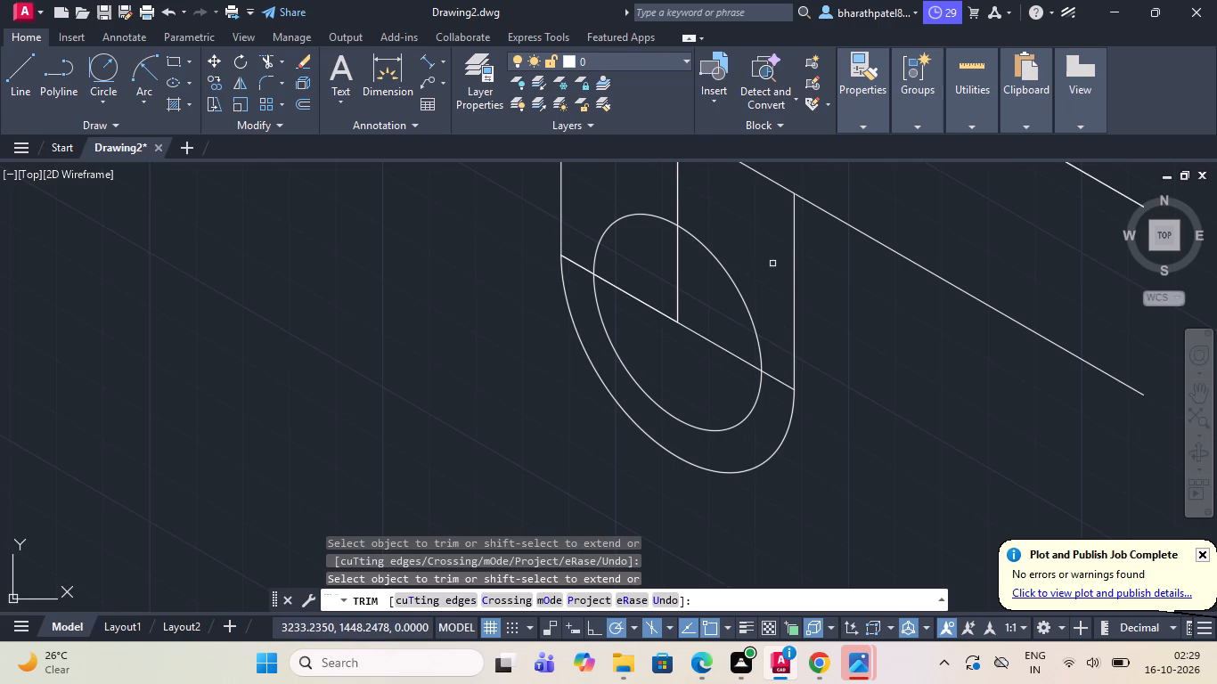
# Examine the rounded lug and its relation to the ring and body lines, ending the Trim command.
pyautogui.scroll(-1, 772, 266)
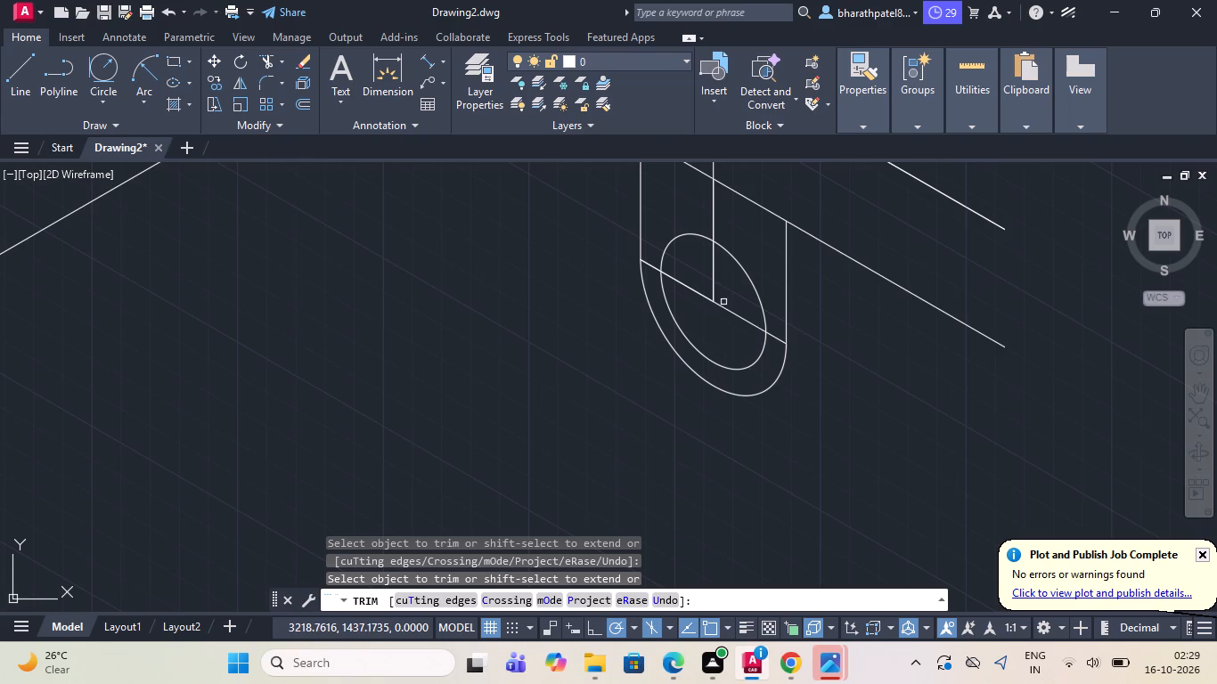
pyautogui.scroll(-2, 723, 303)
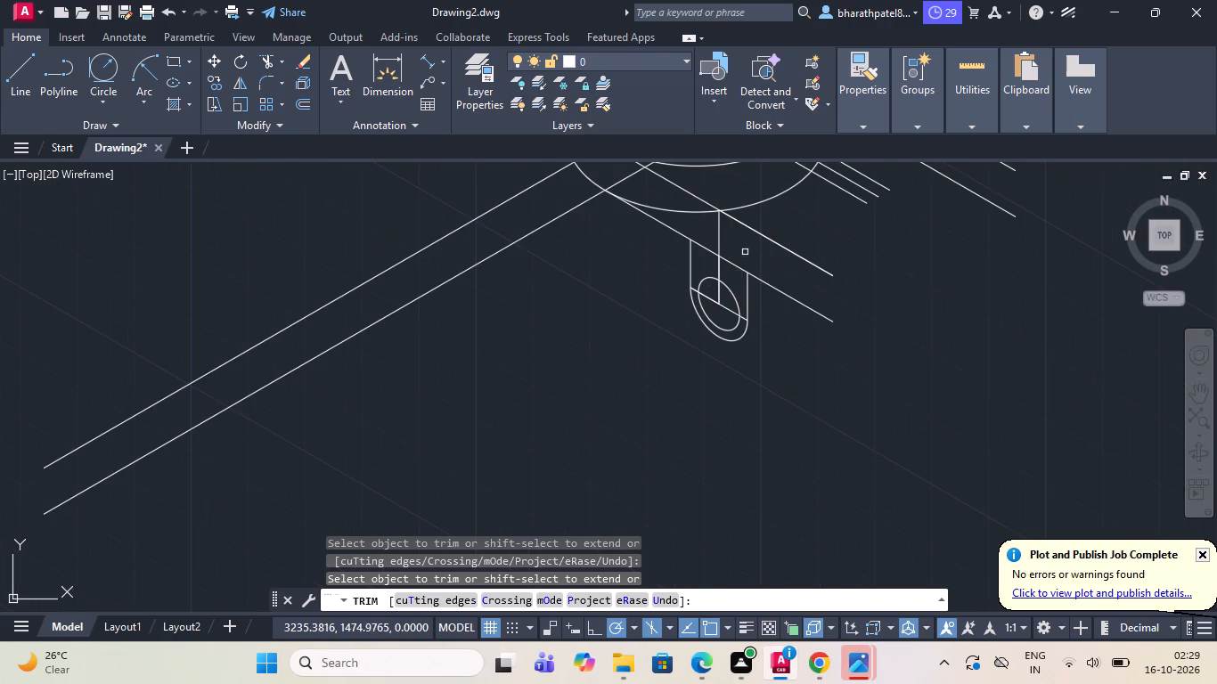
pyautogui.scroll(3, 744, 249)
pyautogui.scroll(-3, 742, 253)
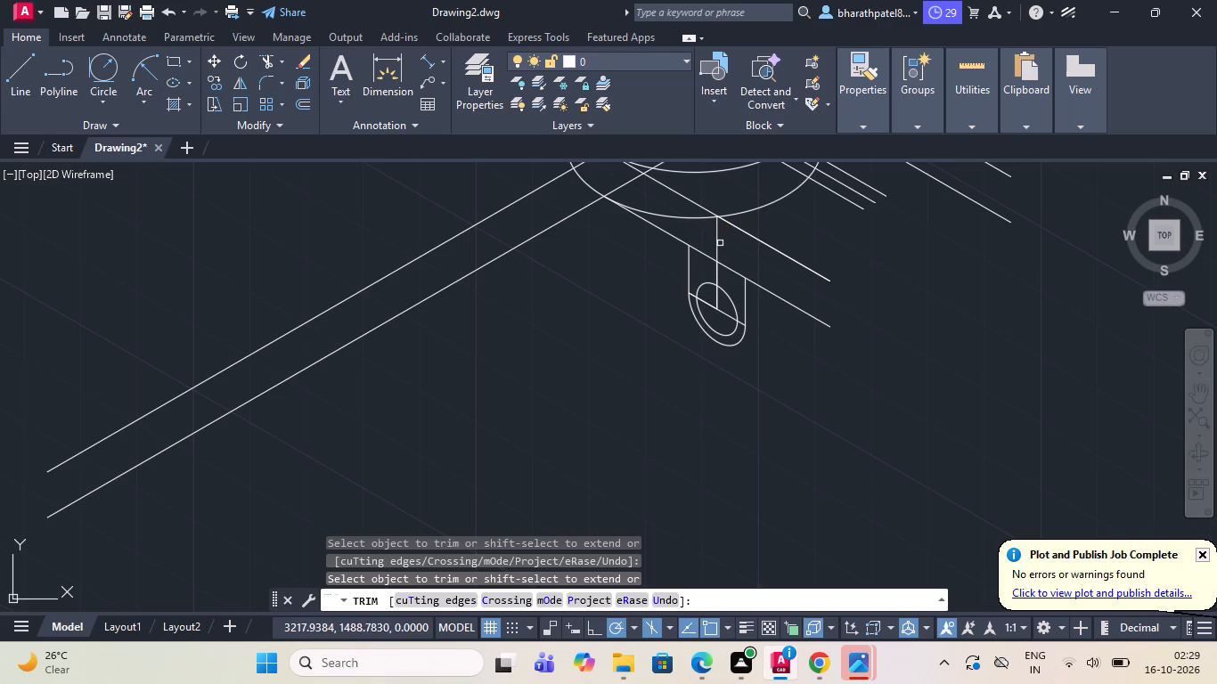
pyautogui.scroll(2, 704, 277)
pyautogui.scroll(-5, 704, 277)
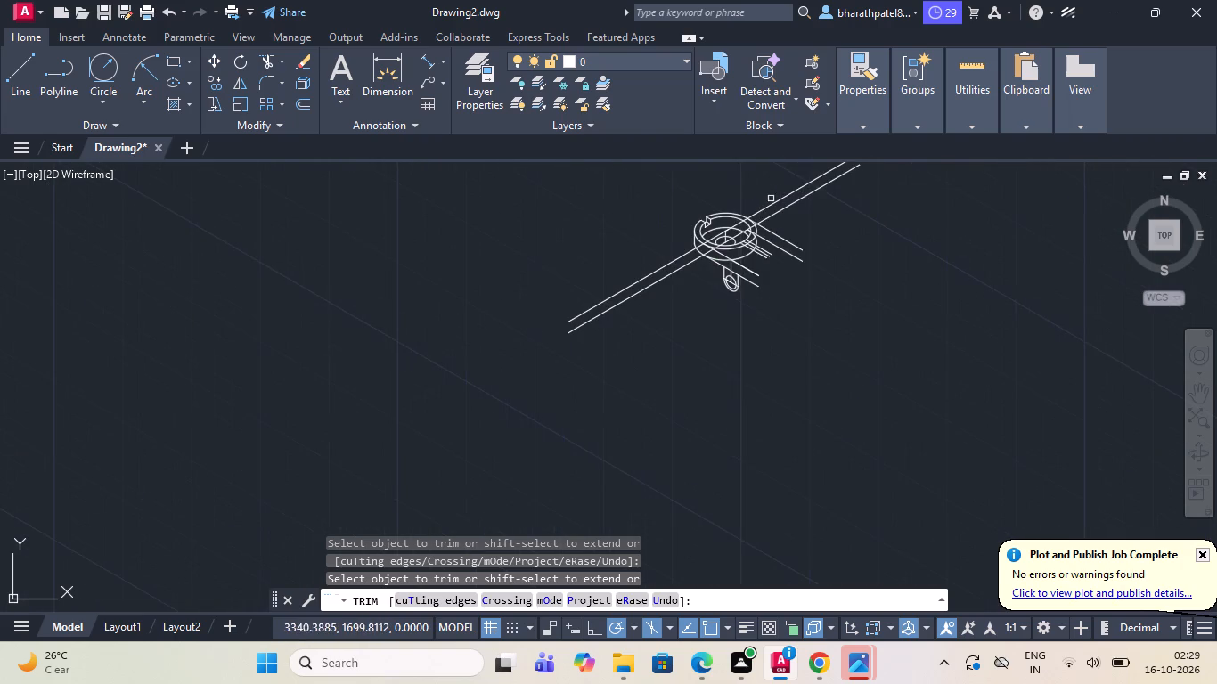
pyautogui.scroll(3, 771, 199)
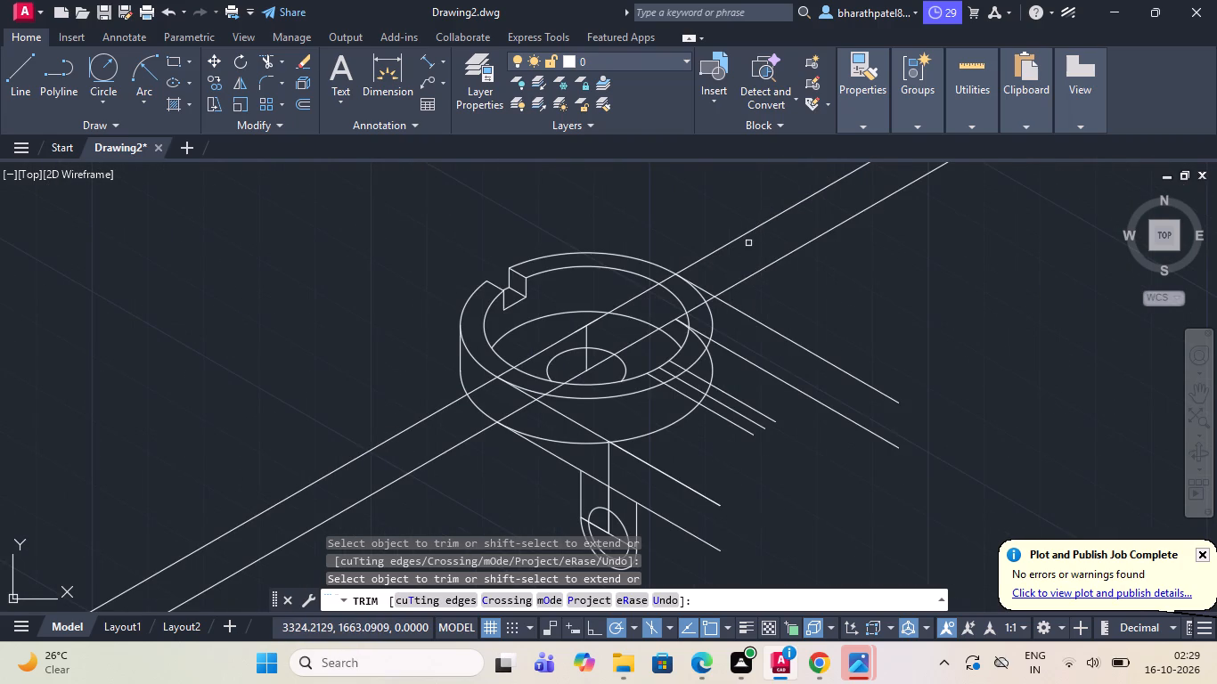
pyautogui.scroll(-2, 748, 244)
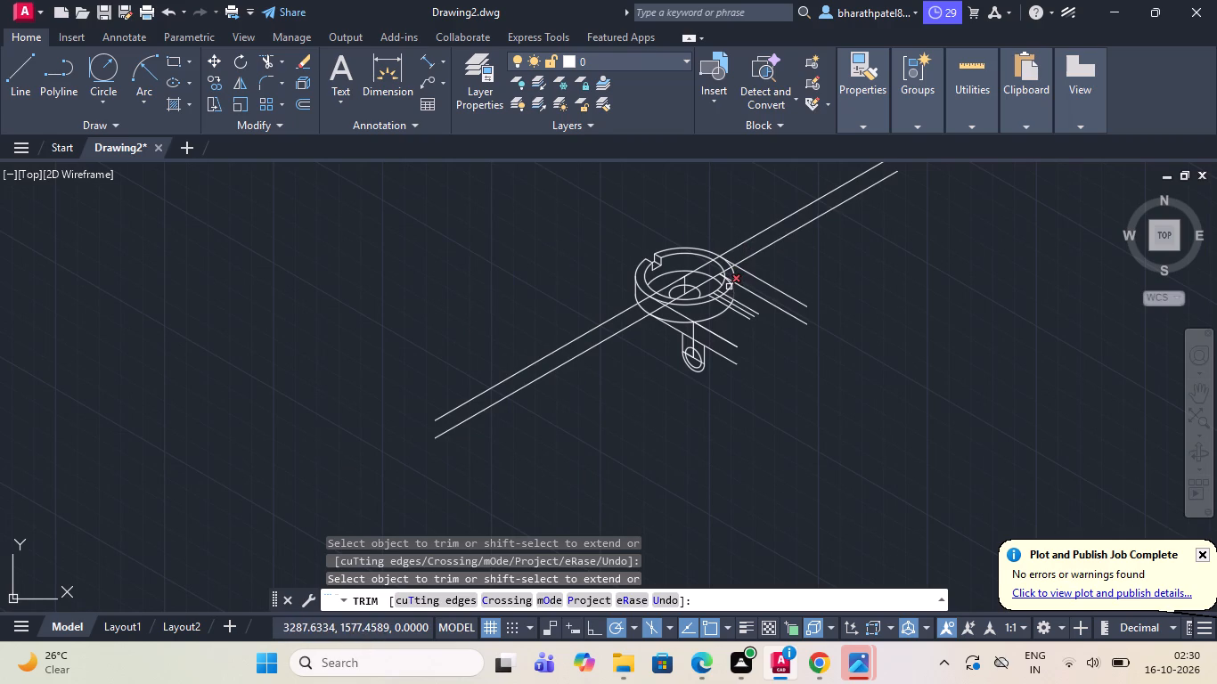
pyautogui.scroll(4, 700, 373)
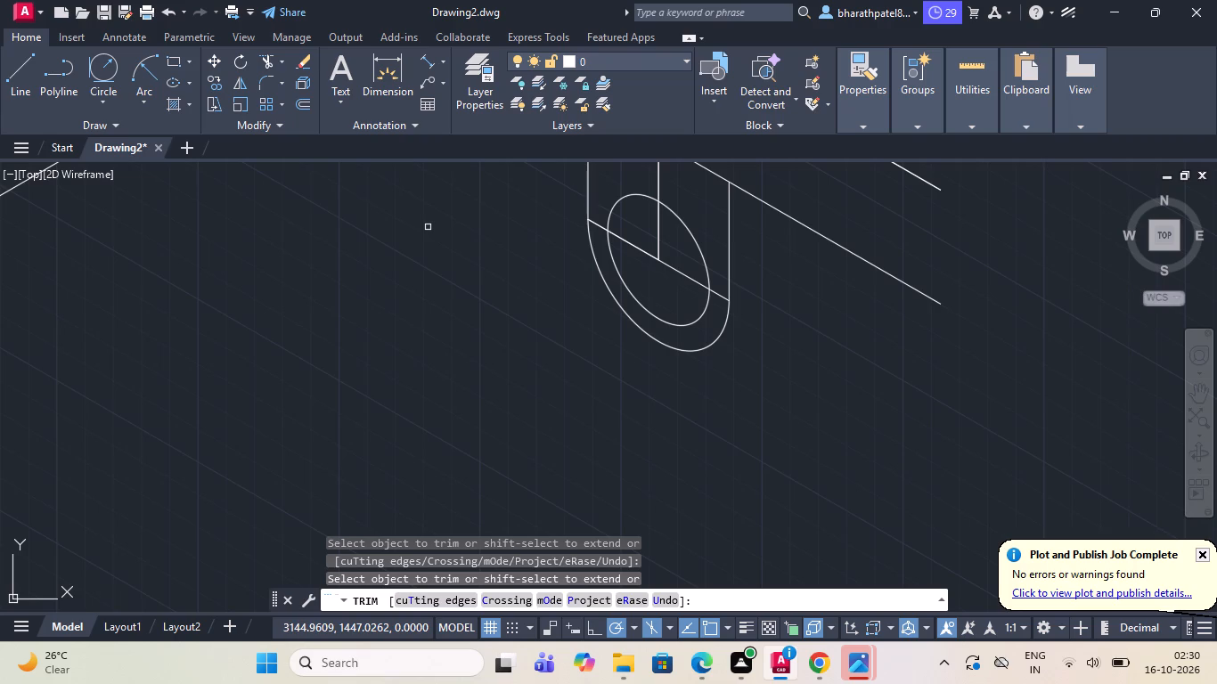
pyautogui.press('Escape')
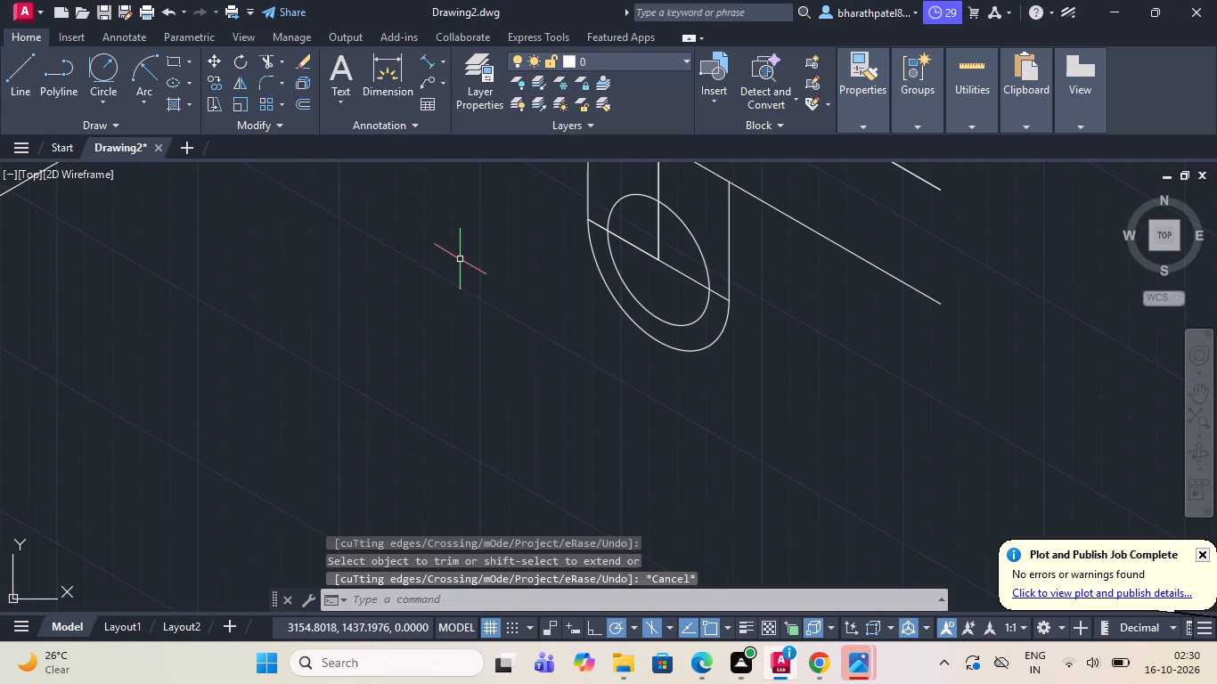
# Draw a concentric isocircle at the lug's centre, about half the size of the 36-diameter isocircle.
pyautogui.write('ell')
pyautogui.press('Return')
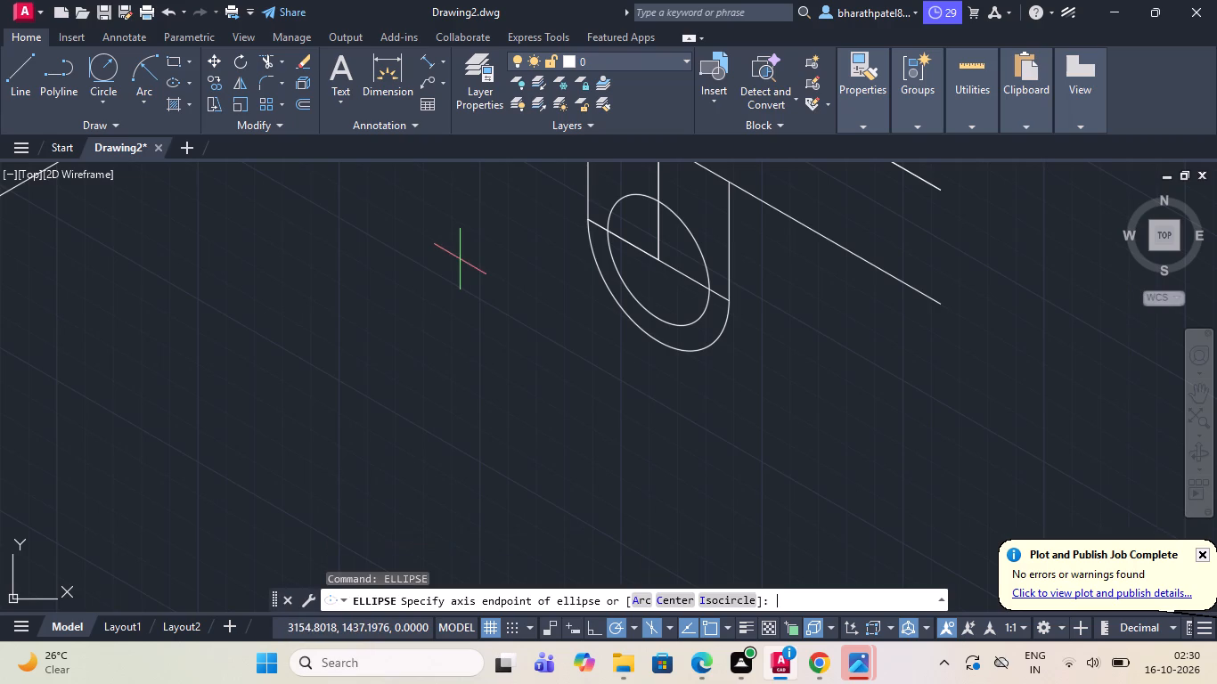
pyautogui.click(715, 595)
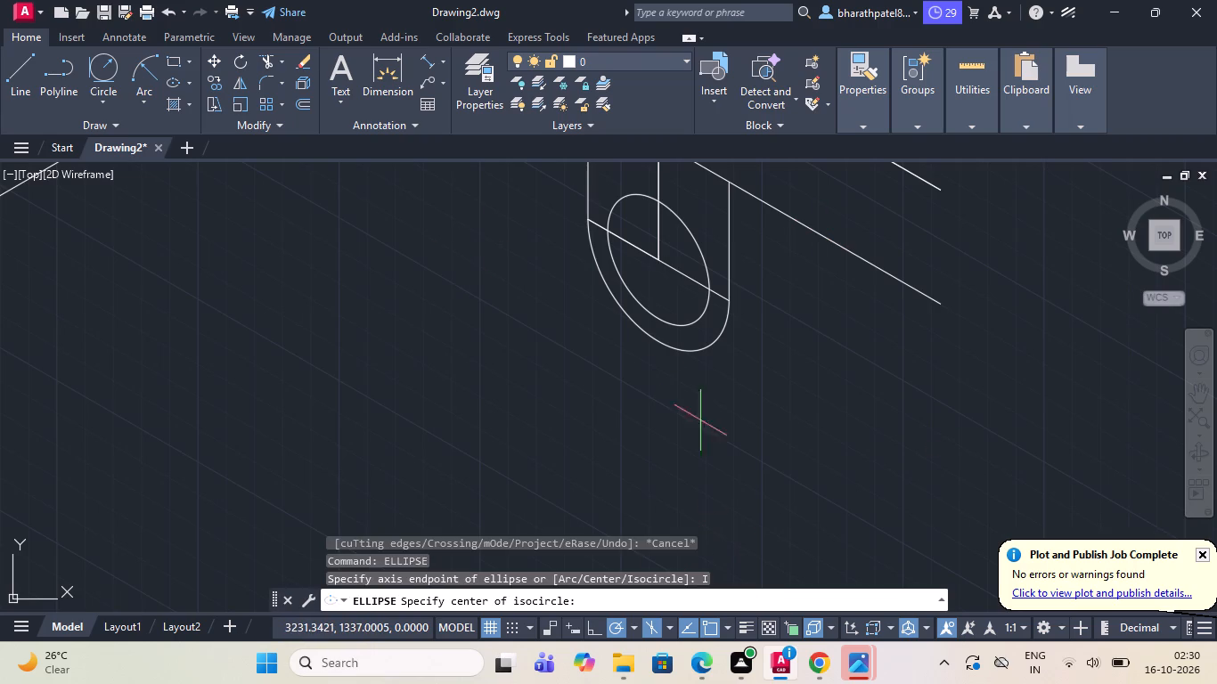
pyautogui.scroll(2, 656, 256)
pyautogui.click(657, 265)
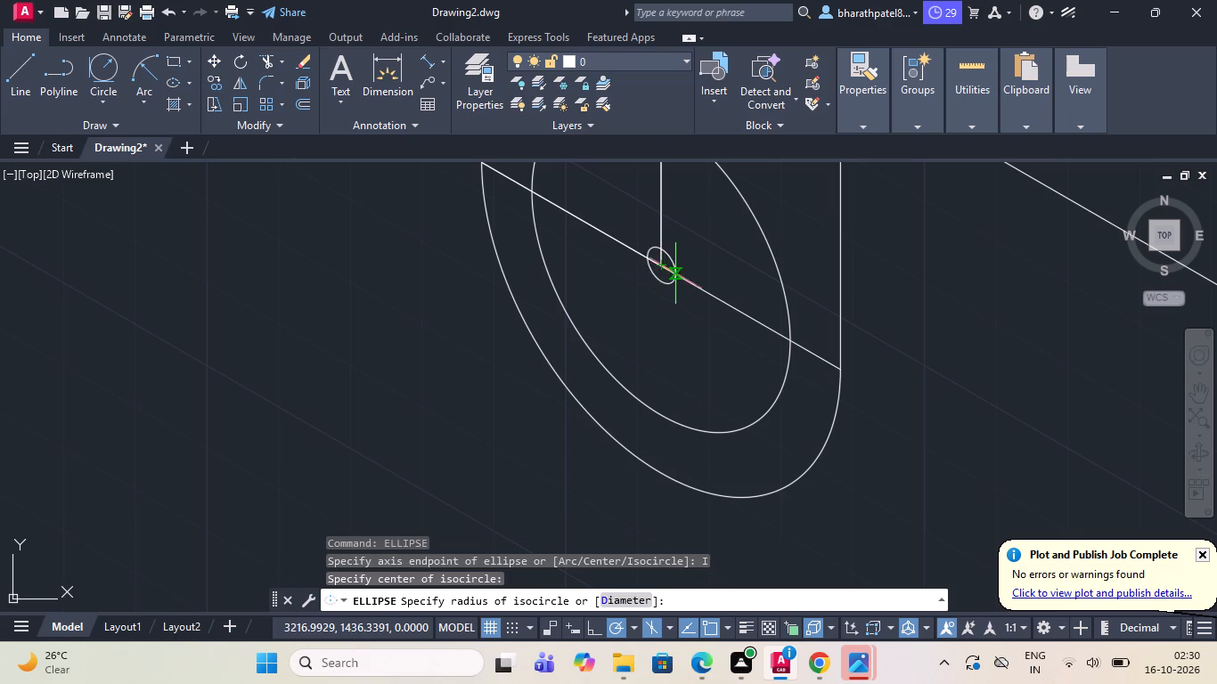
pyautogui.click(716, 314)
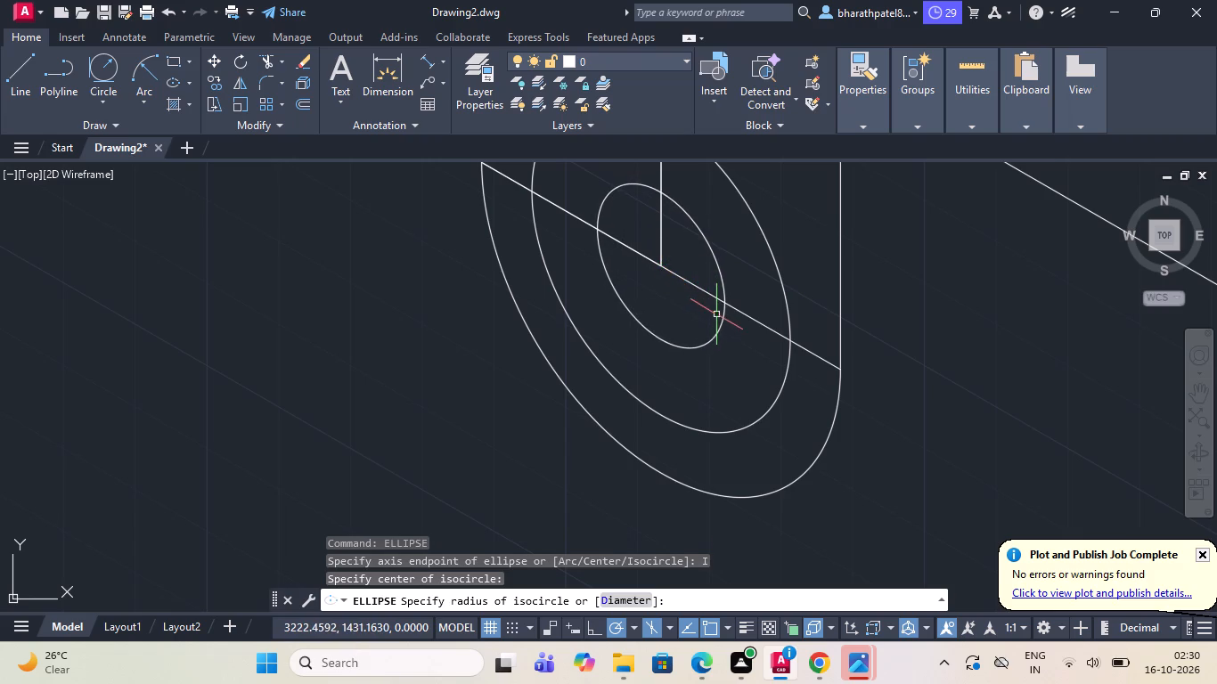
# Draw a line about 152 long at 60° from the top of the lug's vertical centre line across the ring.
pyautogui.scroll(-6, 713, 315)
pyautogui.scroll(3, 835, 253)
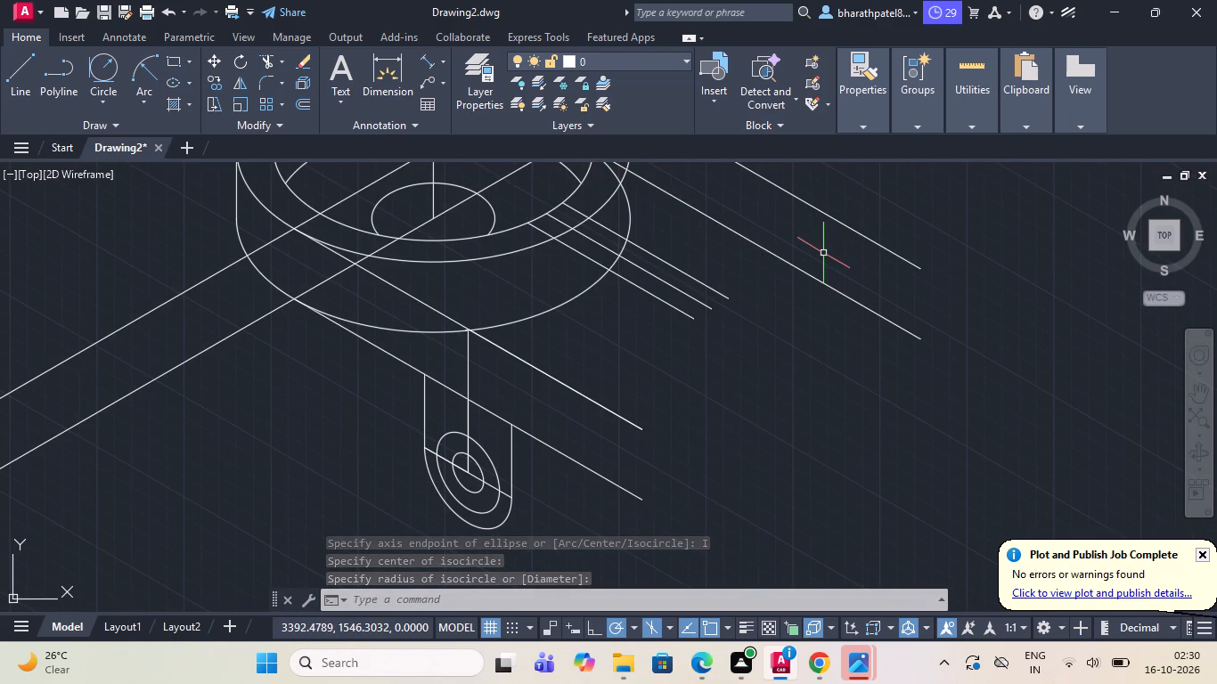
pyautogui.scroll(-2, 813, 268)
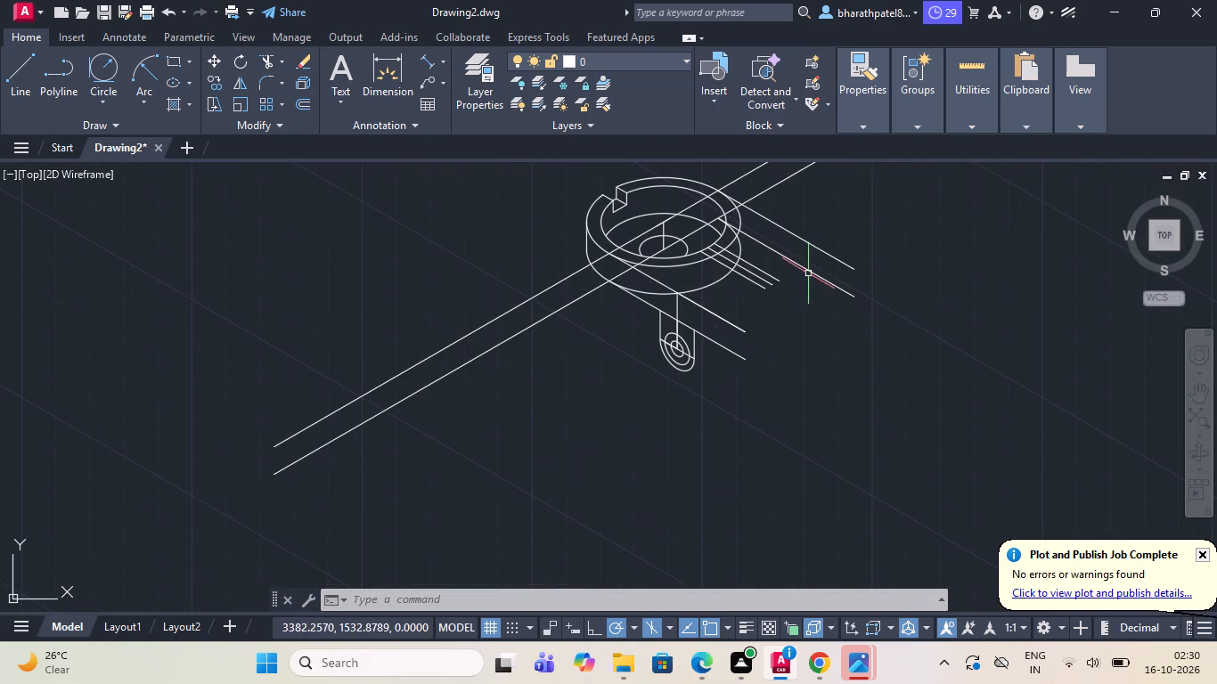
pyautogui.click(16, 76)
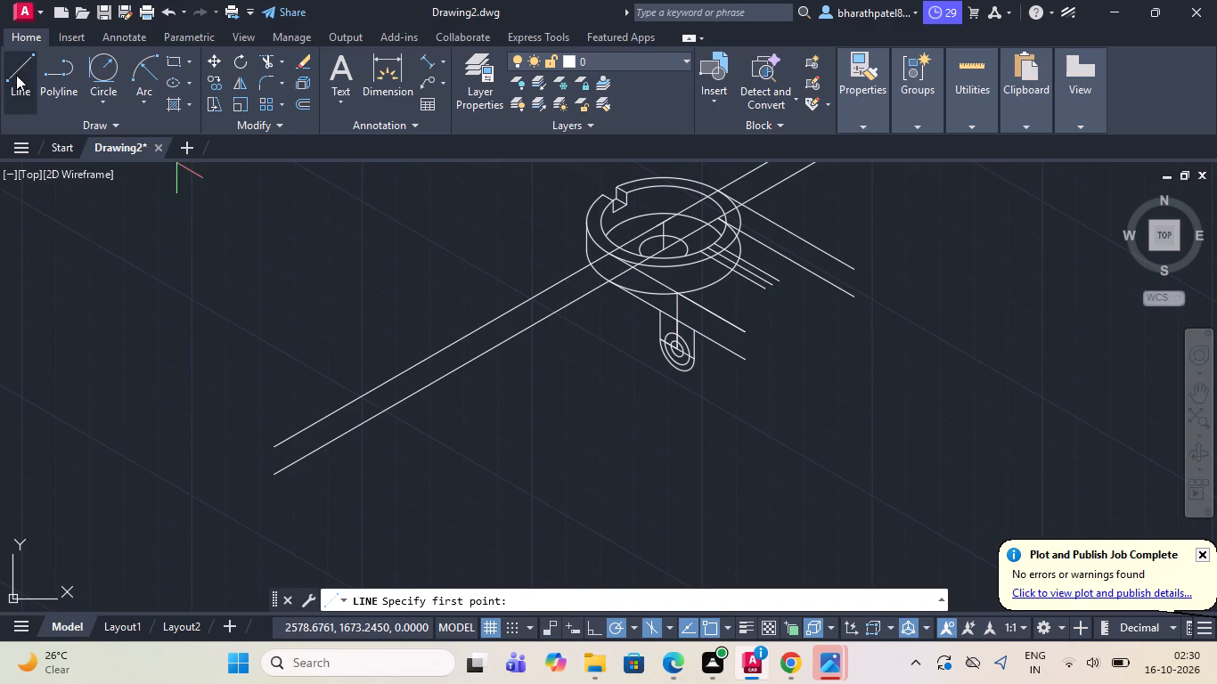
pyautogui.scroll(3, 747, 251)
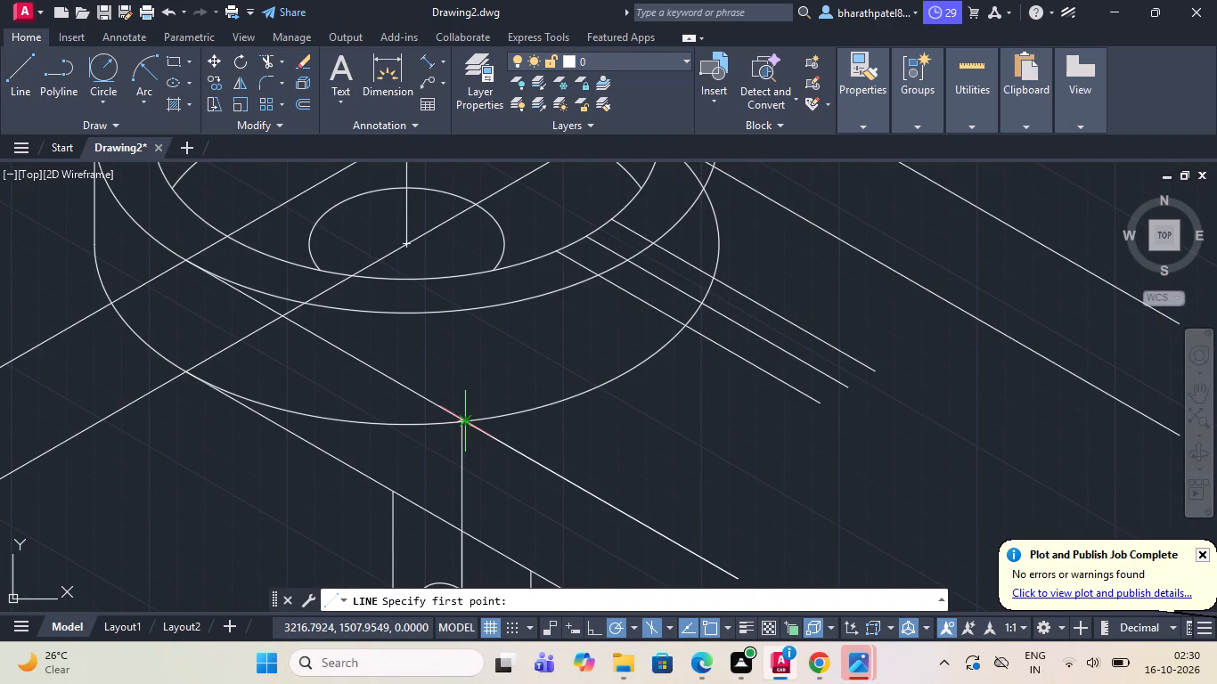
pyautogui.scroll(1, 462, 422)
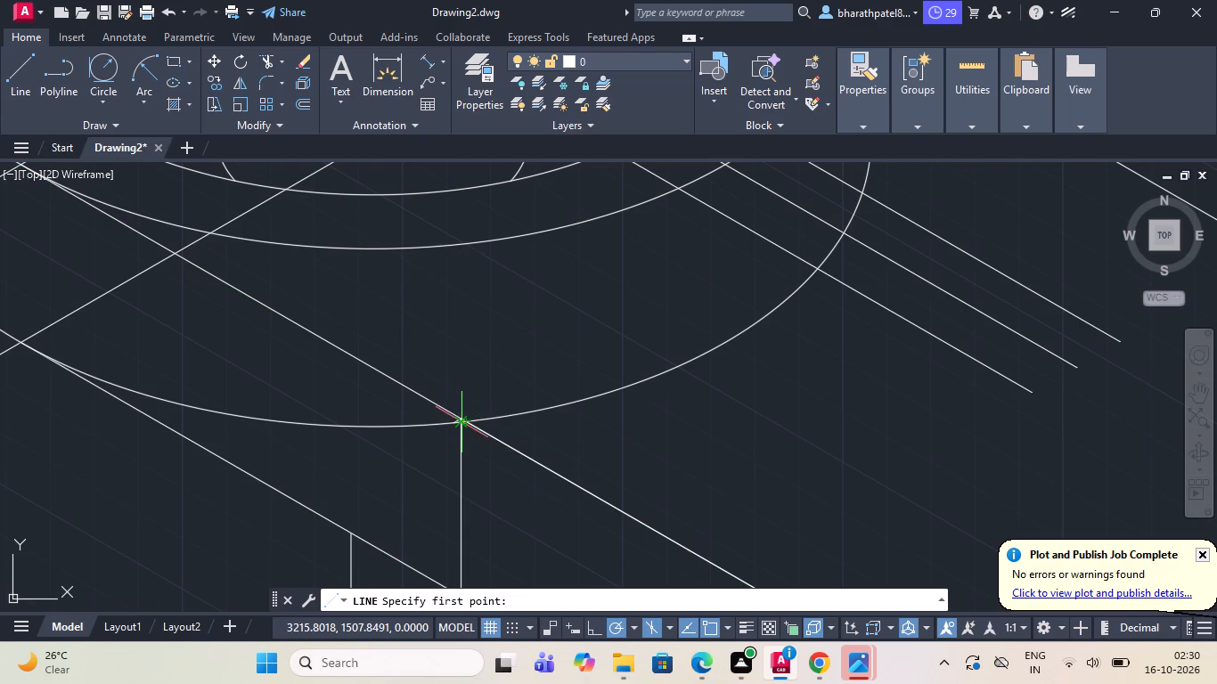
pyautogui.click(466, 417)
pyautogui.scroll(-4, 467, 417)
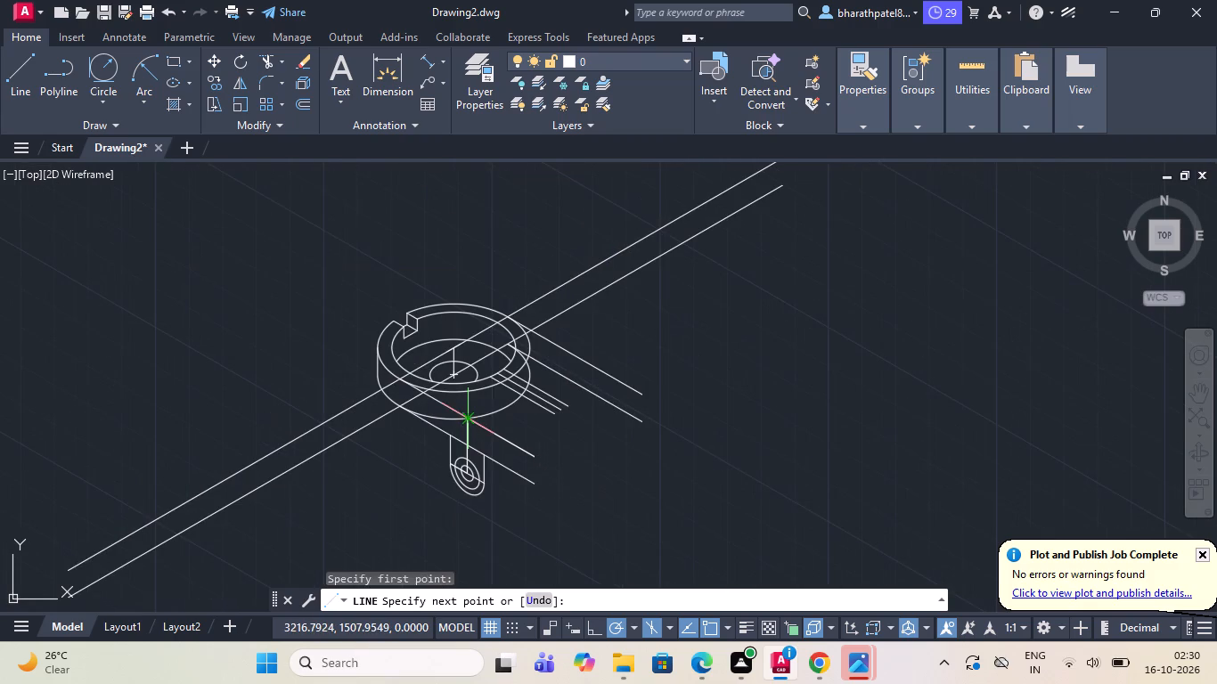
pyautogui.scroll(3, 552, 340)
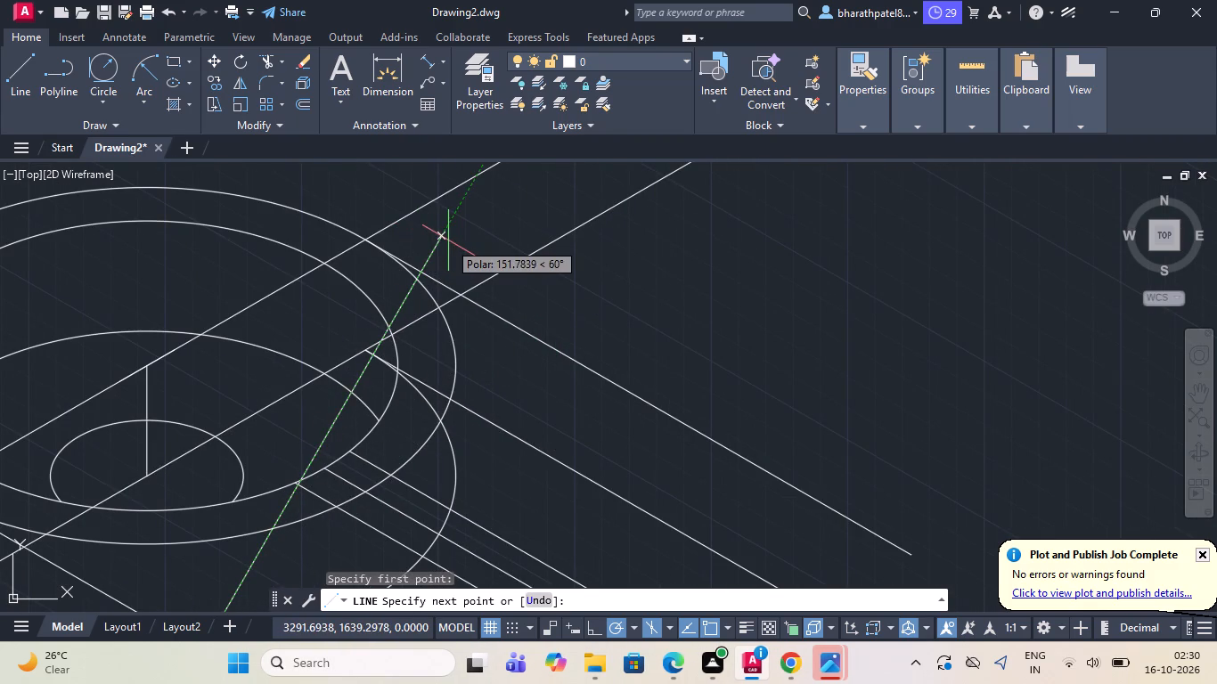
pyautogui.click(448, 240)
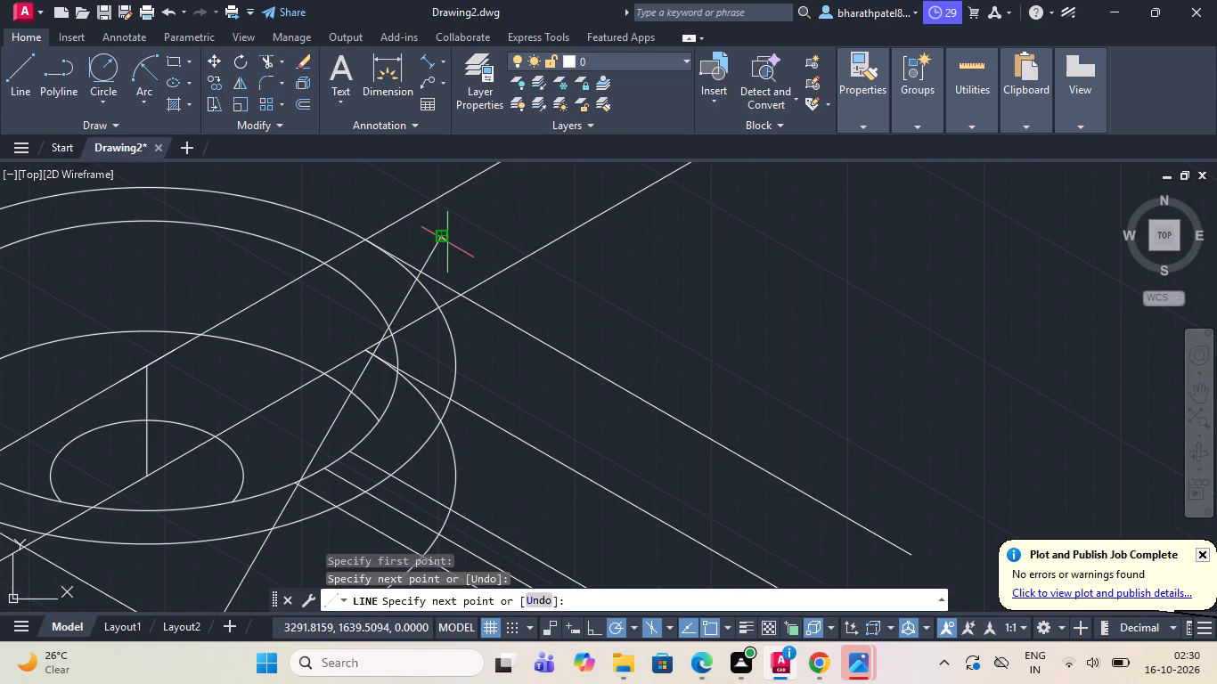
pyautogui.press('Escape')
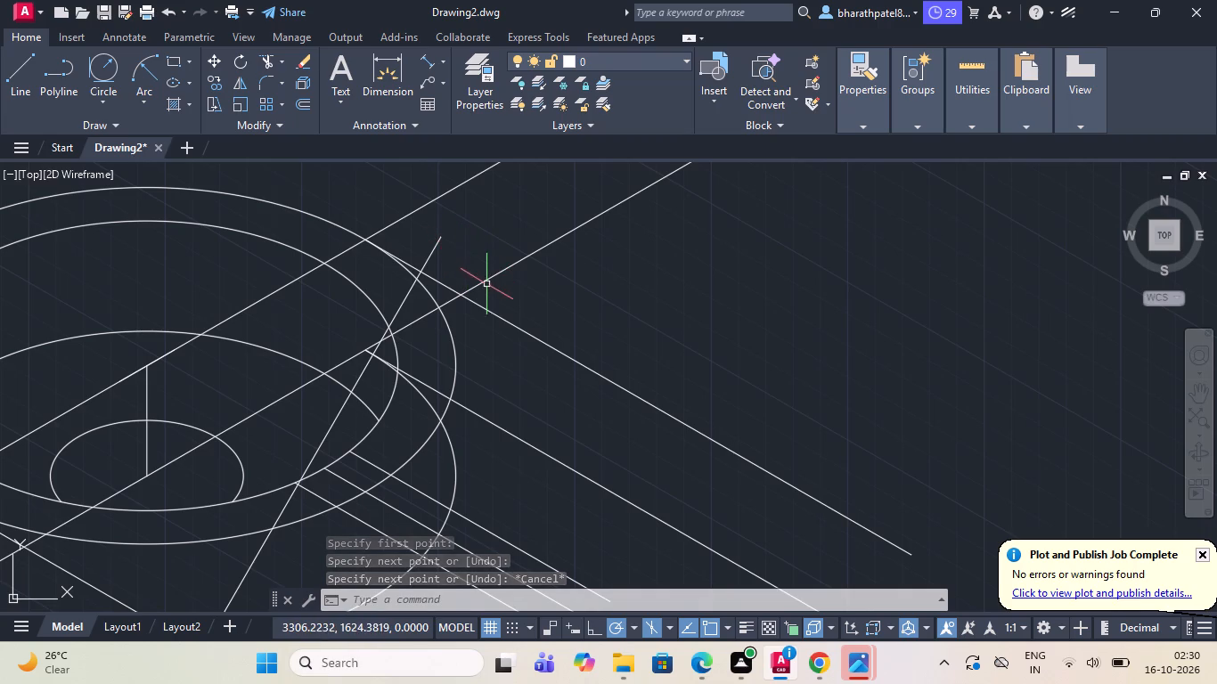
# Draw a vertical line about 76 long downward from the 60° line's intersection with the upper inclined edge behind the ring.
pyautogui.scroll(-2, 486, 284)
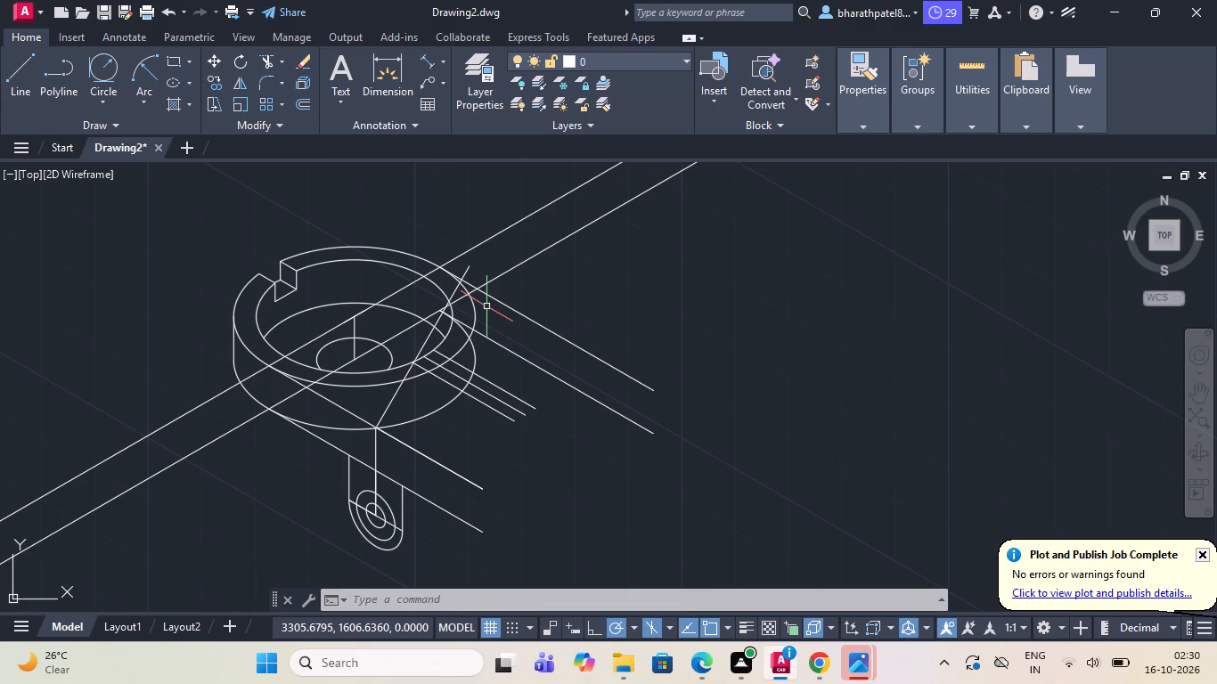
pyautogui.click(10, 69)
pyautogui.scroll(3, 446, 281)
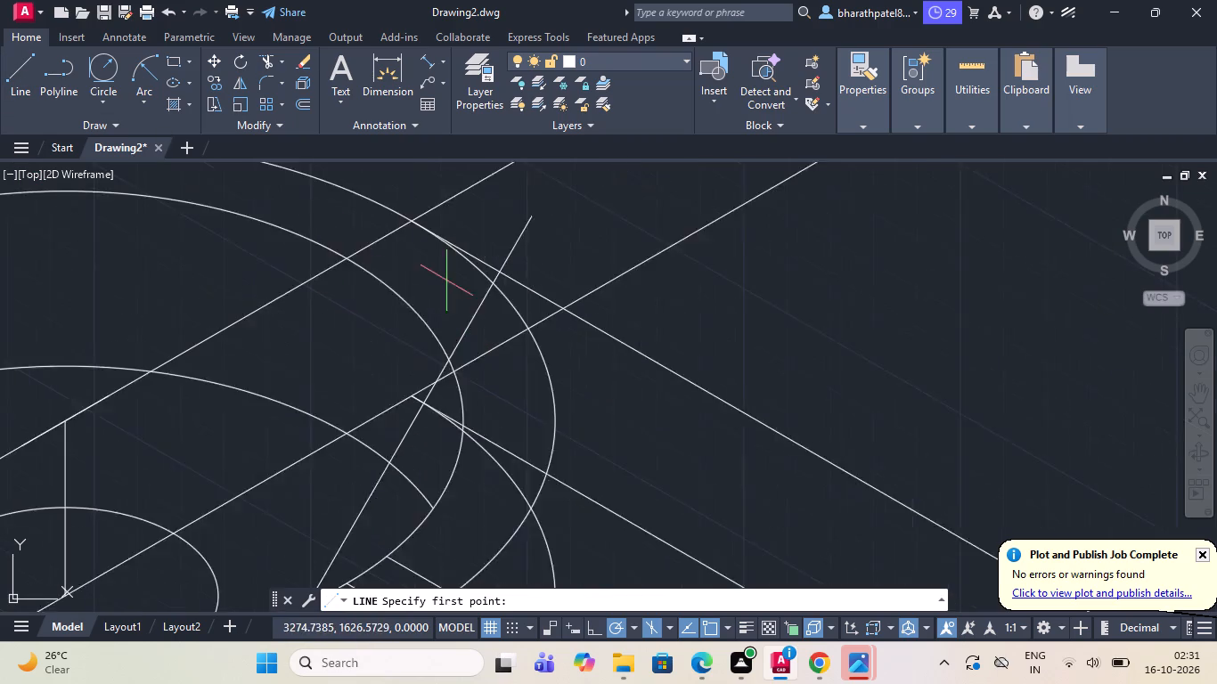
pyautogui.scroll(1, 446, 281)
pyautogui.click(532, 260)
pyautogui.scroll(-4, 533, 259)
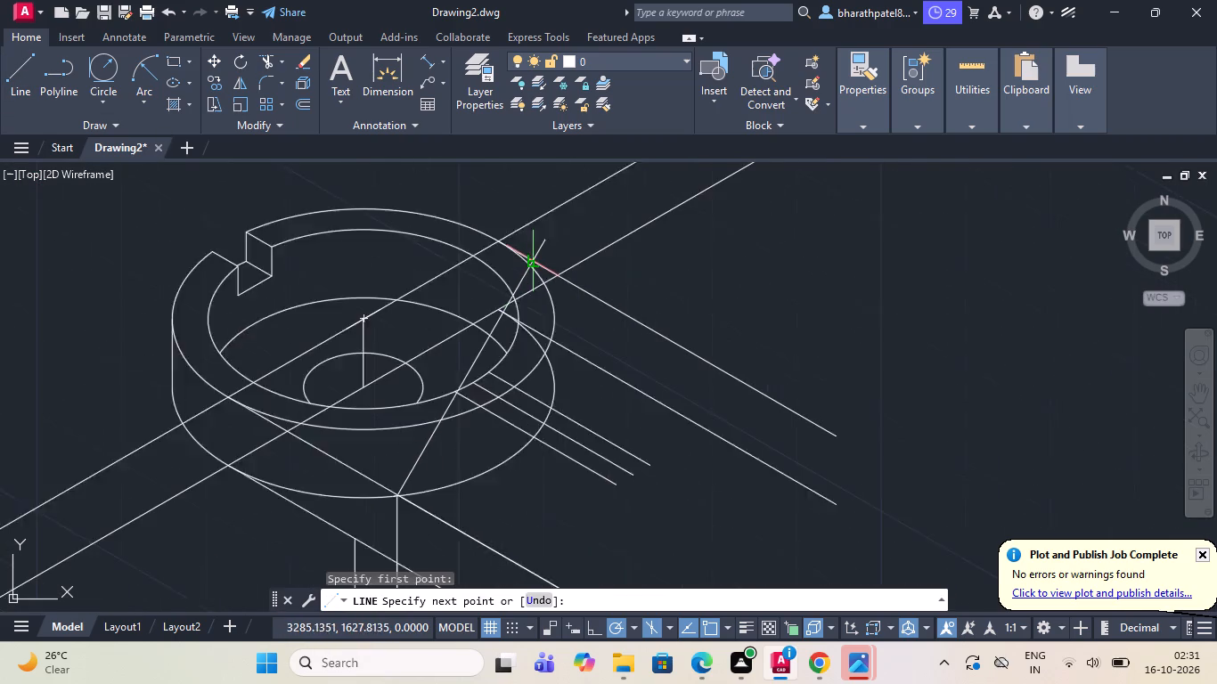
pyautogui.scroll(4, 524, 357)
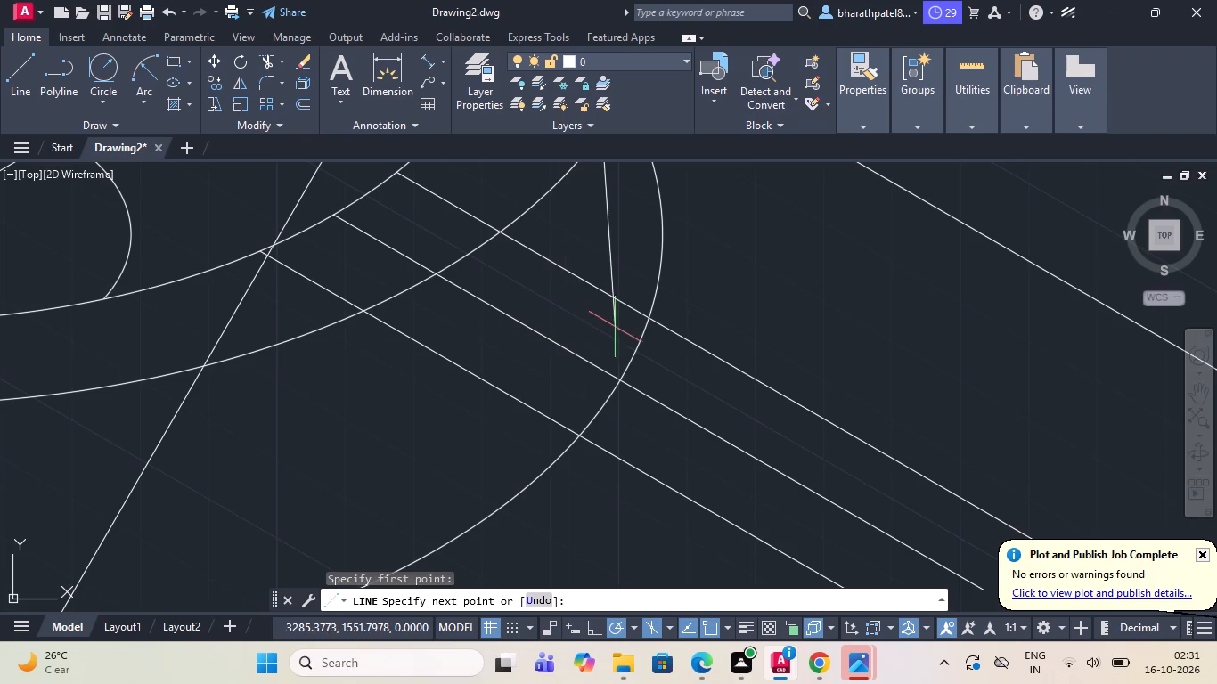
pyautogui.click(581, 330)
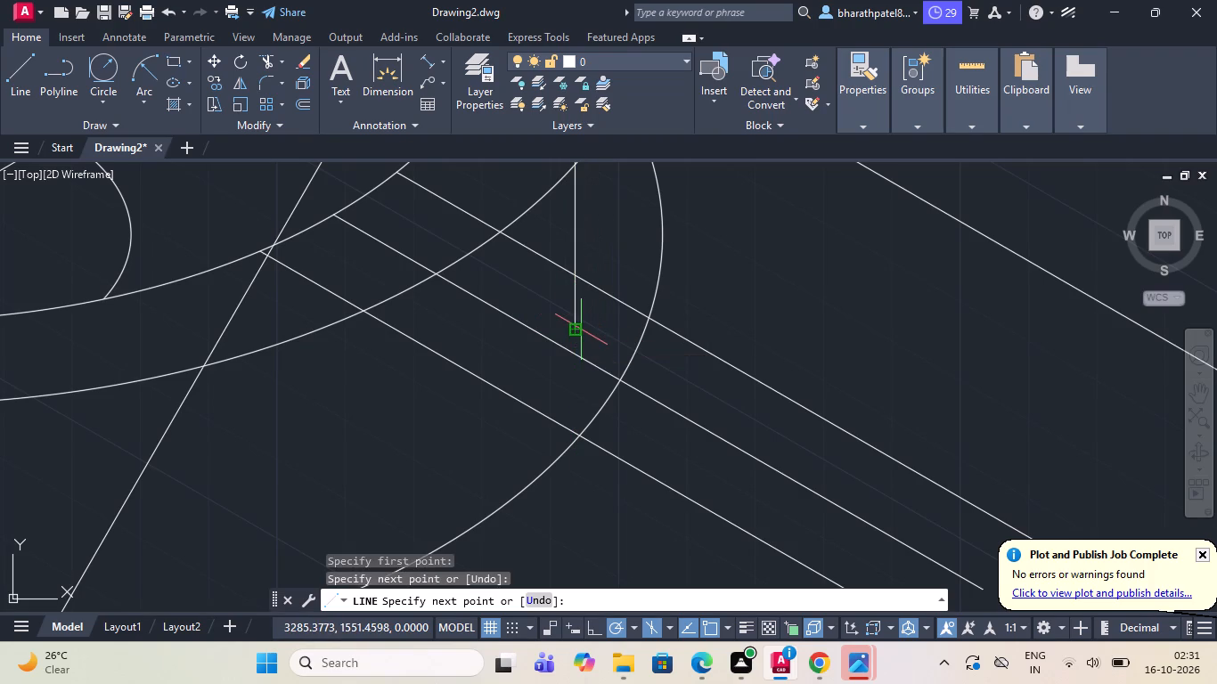
pyautogui.press('Escape')
# Examine how the new 60° and vertical lines relate to the ring, the inclined edges and the lug.
pyautogui.scroll(-3, 595, 312)
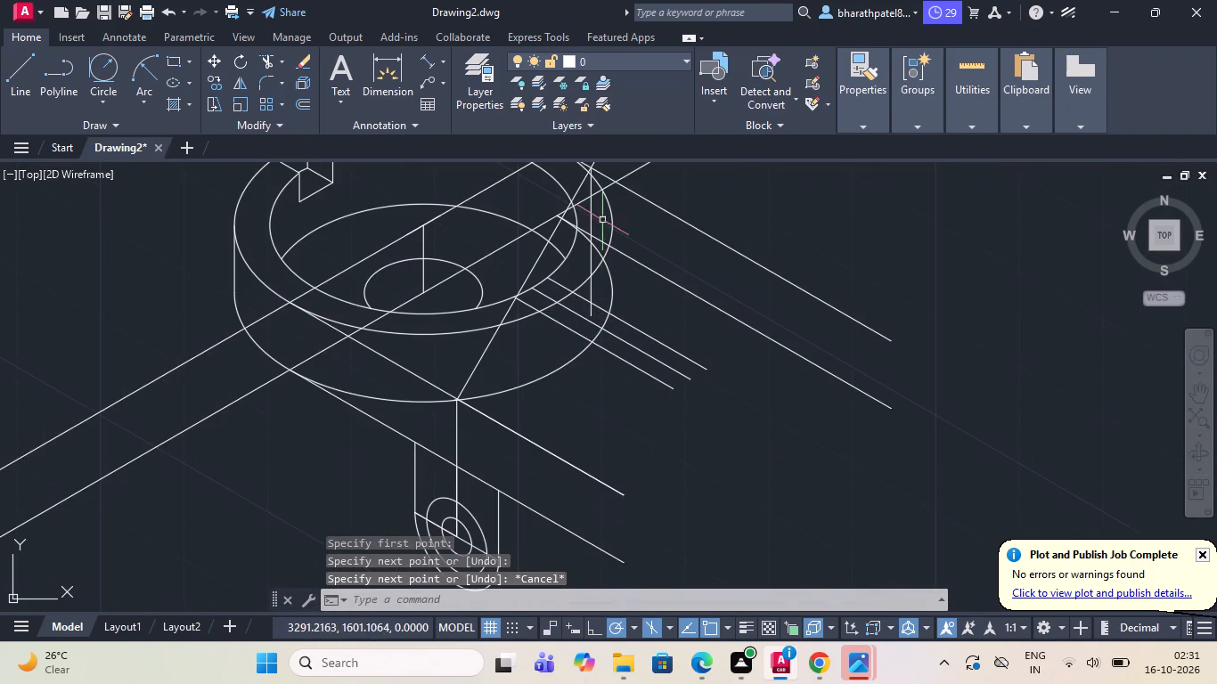
pyautogui.scroll(-3, 596, 231)
pyautogui.scroll(4, 600, 200)
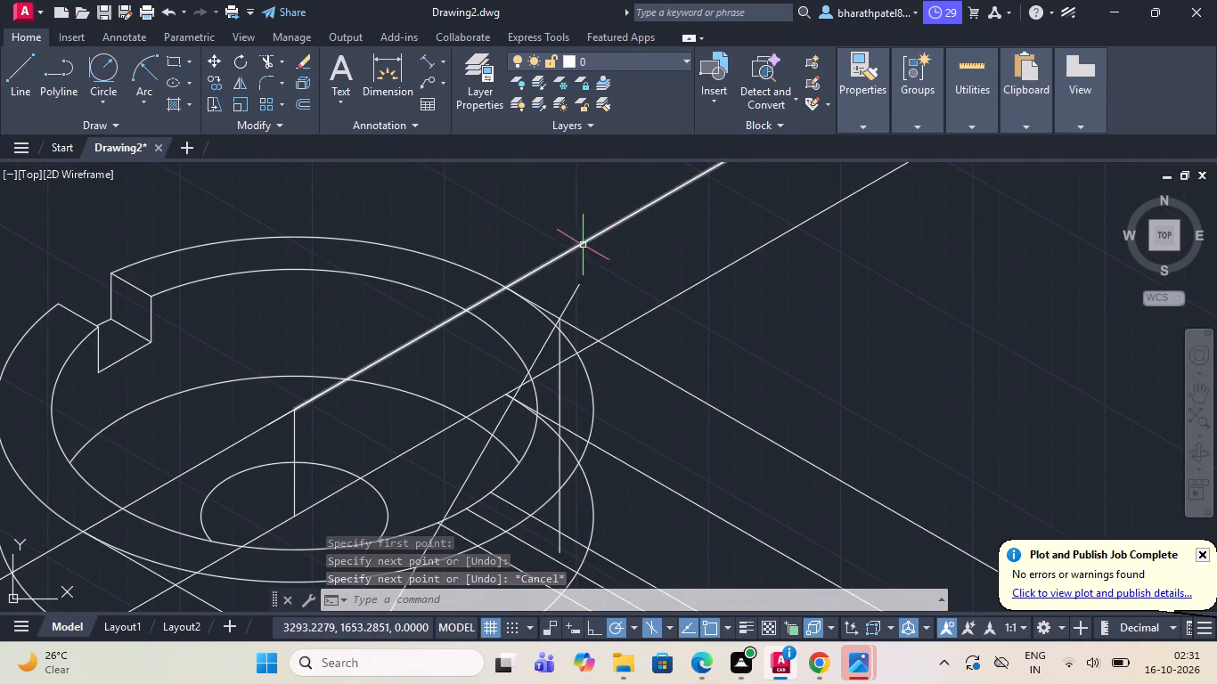
pyautogui.scroll(-1, 584, 367)
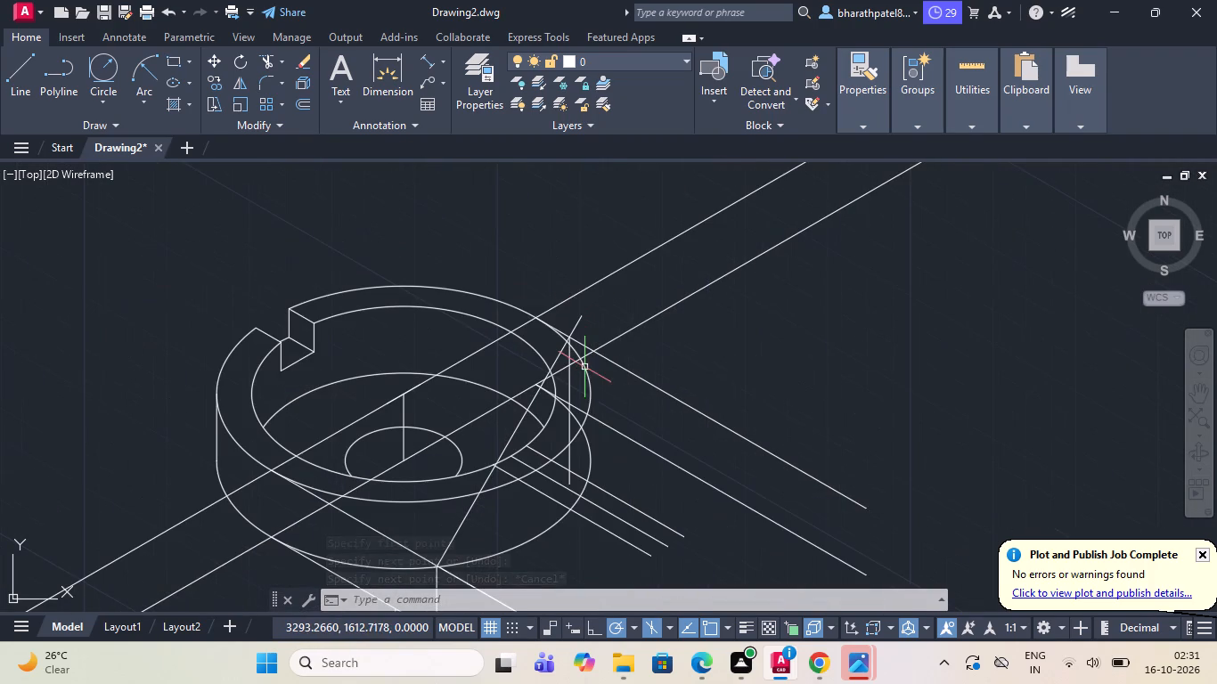
pyautogui.scroll(2, 582, 411)
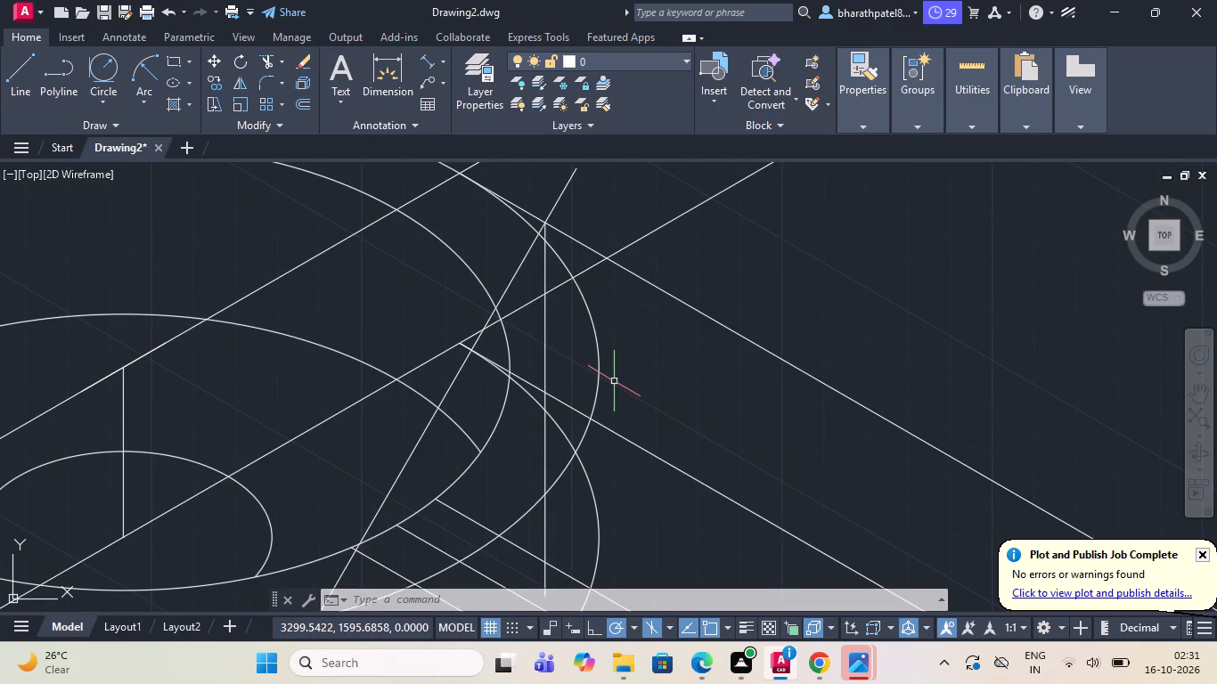
pyautogui.scroll(-4, 612, 380)
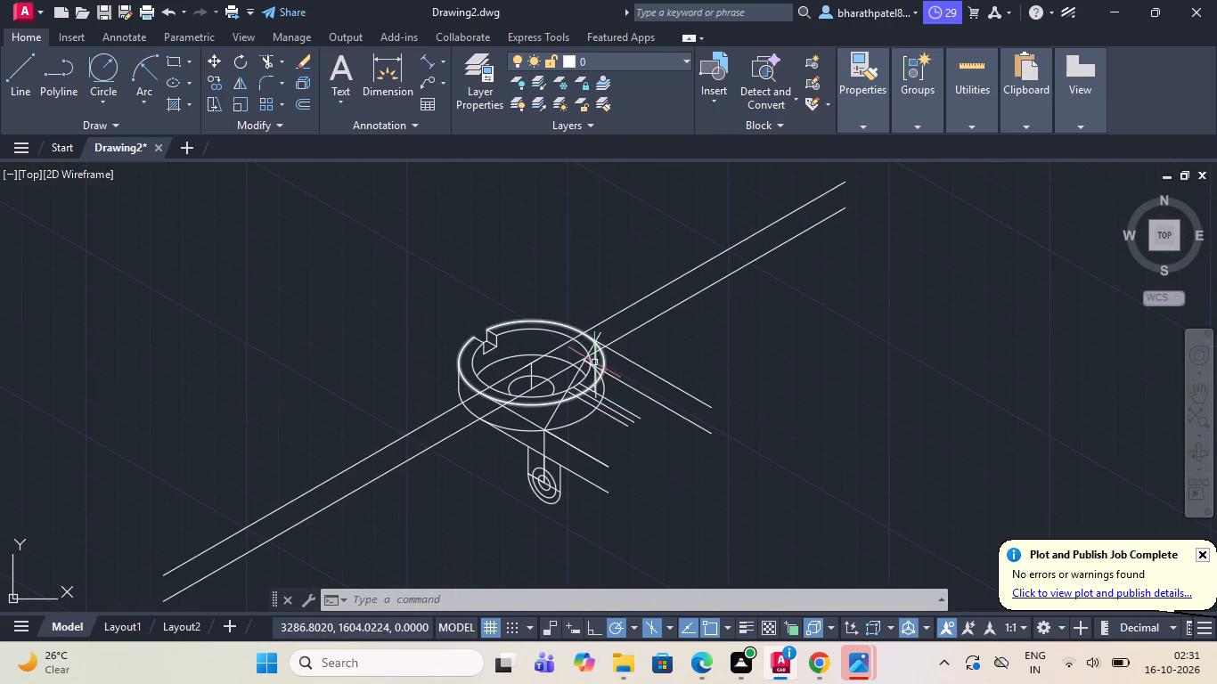
pyautogui.scroll(4, 560, 489)
pyautogui.scroll(-2, 565, 441)
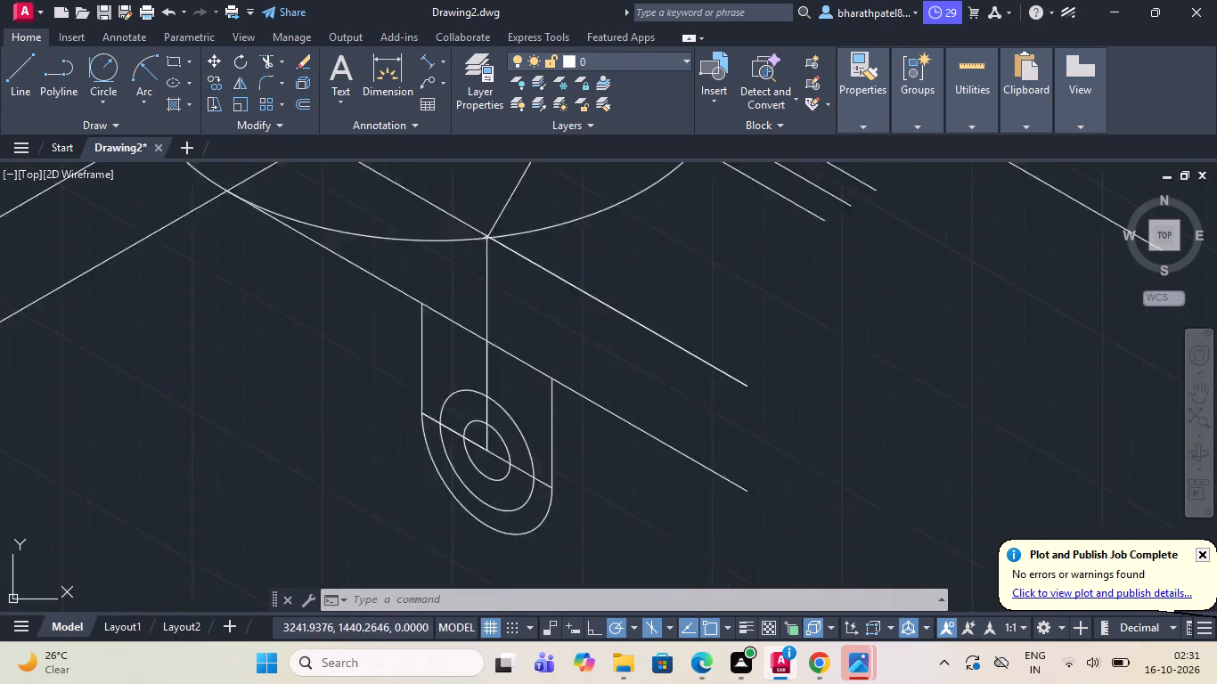
# Copy the lug's outer arc, two vertical sides and innermost isocircle from the centre line's top to the 60° line's intersection with the far upper edge.
pyautogui.scroll(-1, 565, 441)
pyautogui.scroll(4, 547, 496)
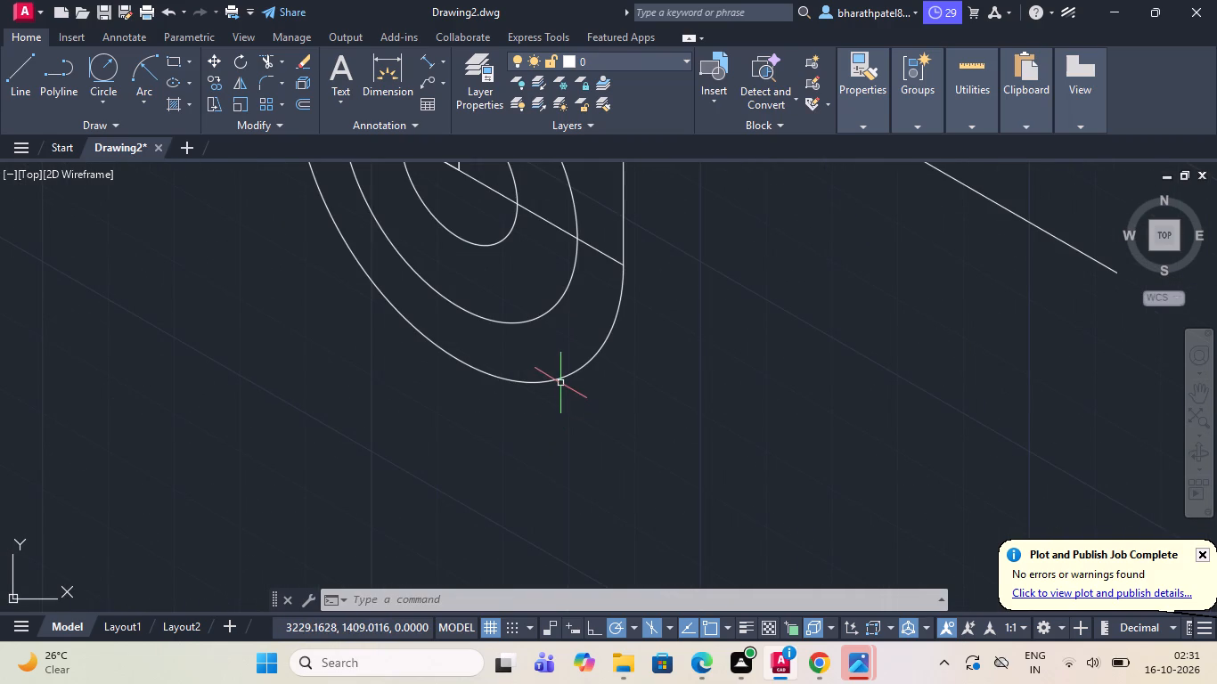
pyautogui.click(559, 378)
pyautogui.scroll(-4, 559, 379)
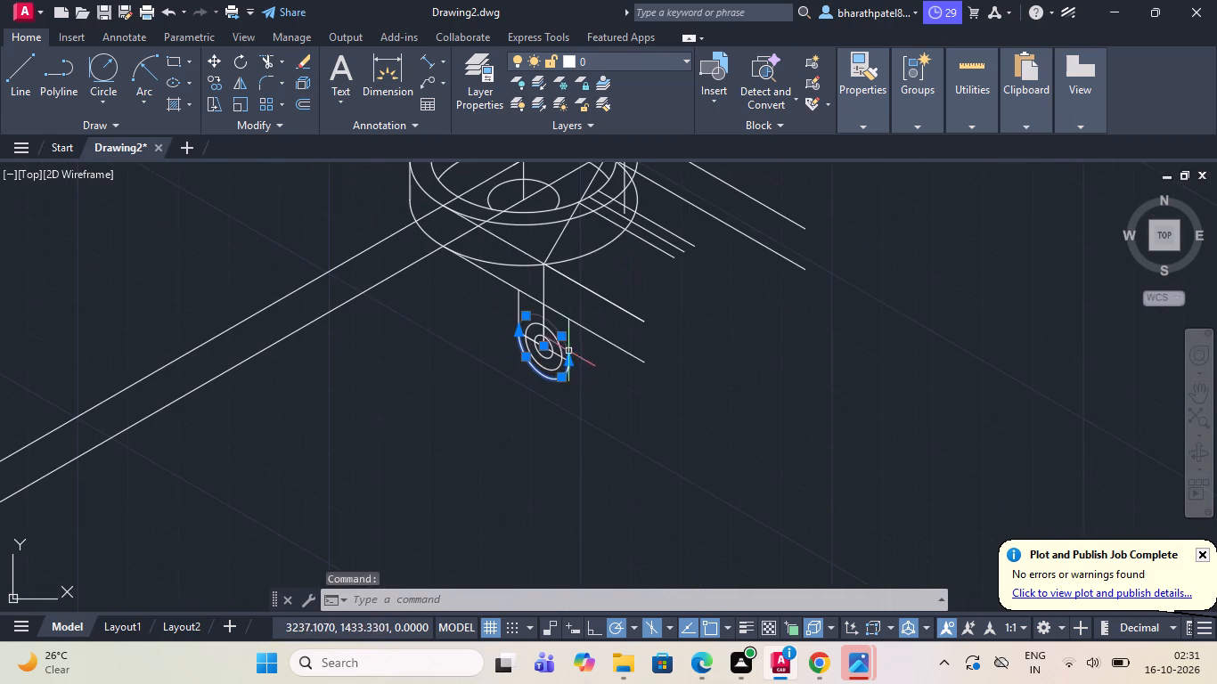
pyautogui.scroll(4, 565, 330)
pyautogui.click(575, 338)
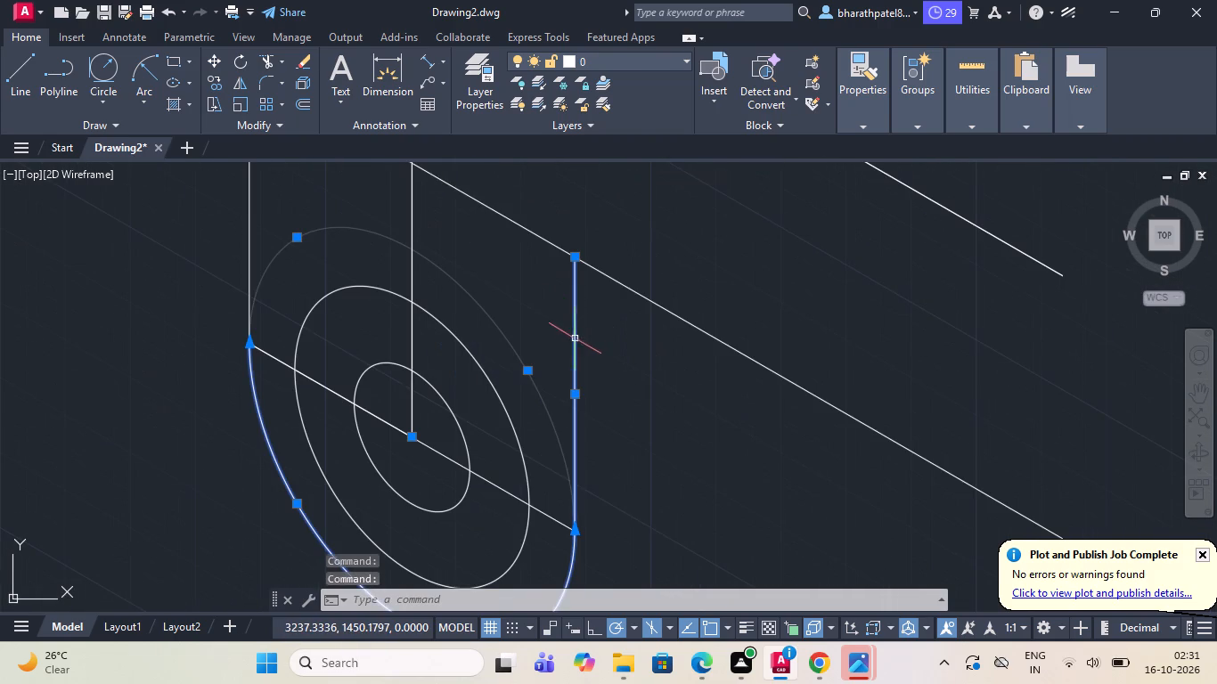
pyautogui.click(248, 232)
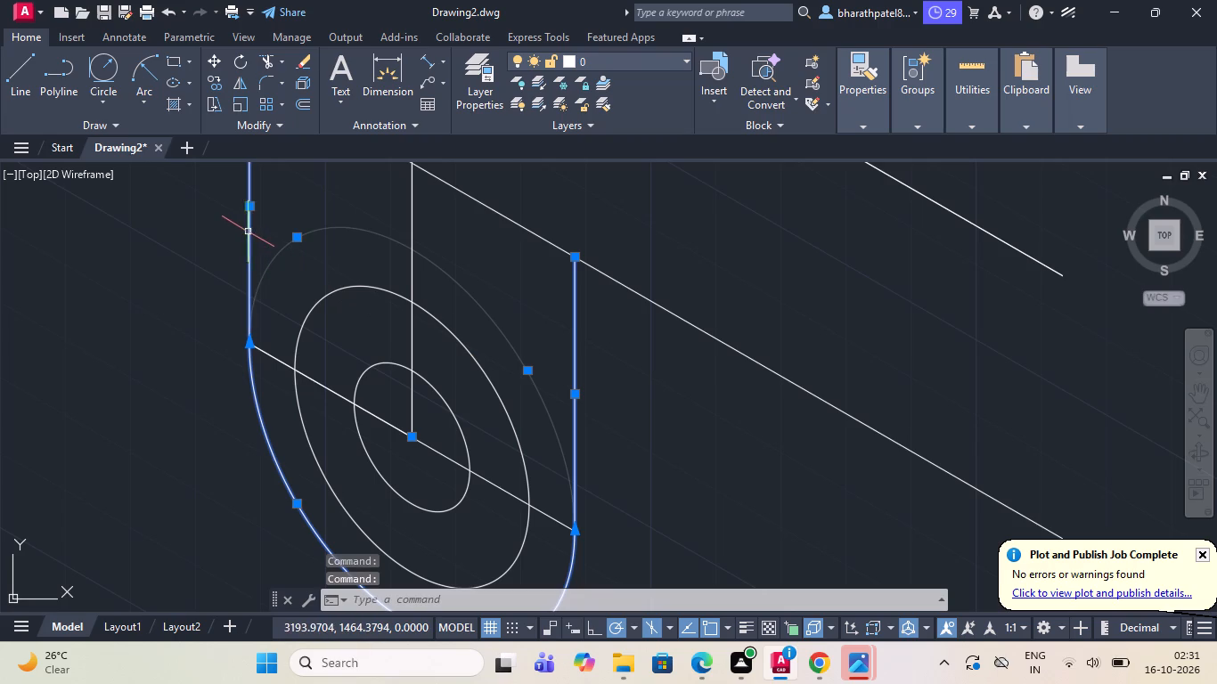
pyautogui.click(417, 372)
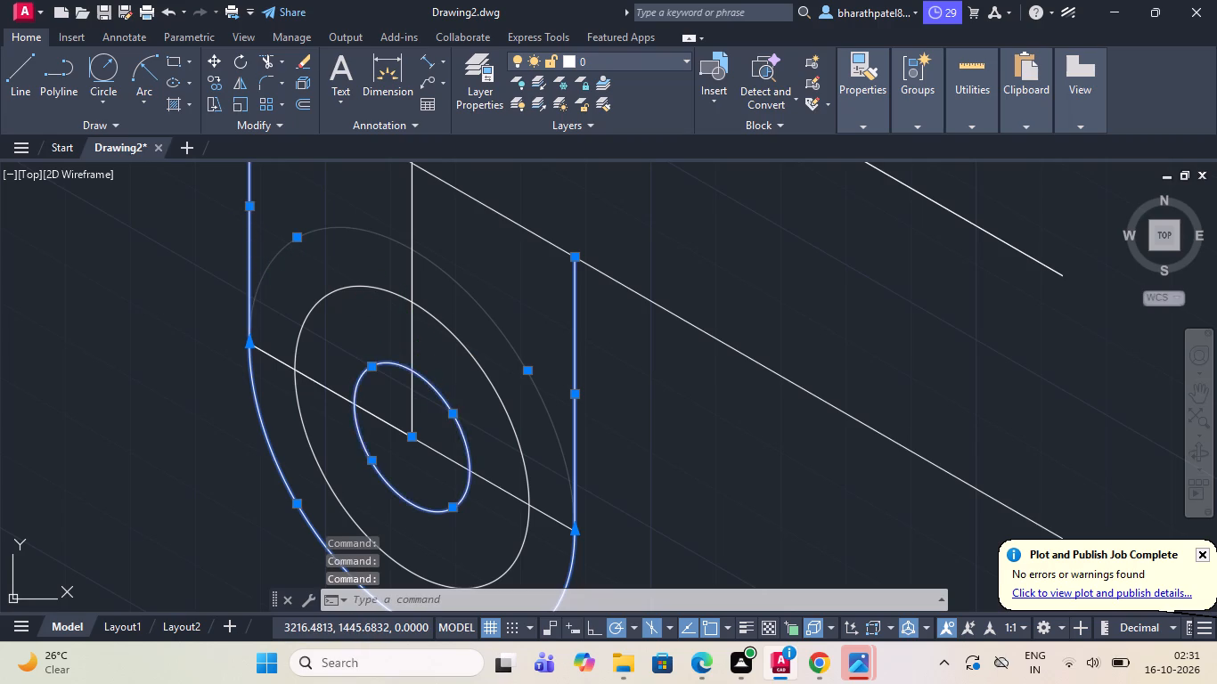
pyautogui.scroll(-5, 417, 375)
pyautogui.scroll(3, 409, 322)
pyautogui.scroll(-3, 404, 340)
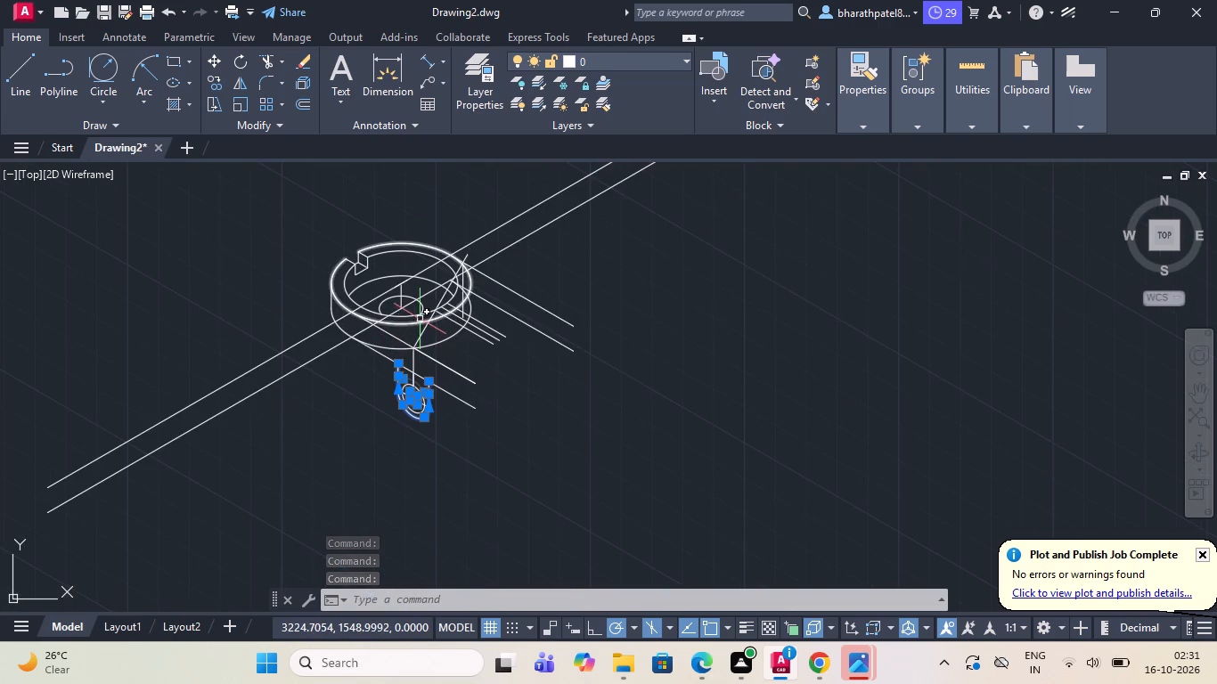
pyautogui.scroll(4, 423, 309)
pyautogui.scroll(-2, 420, 313)
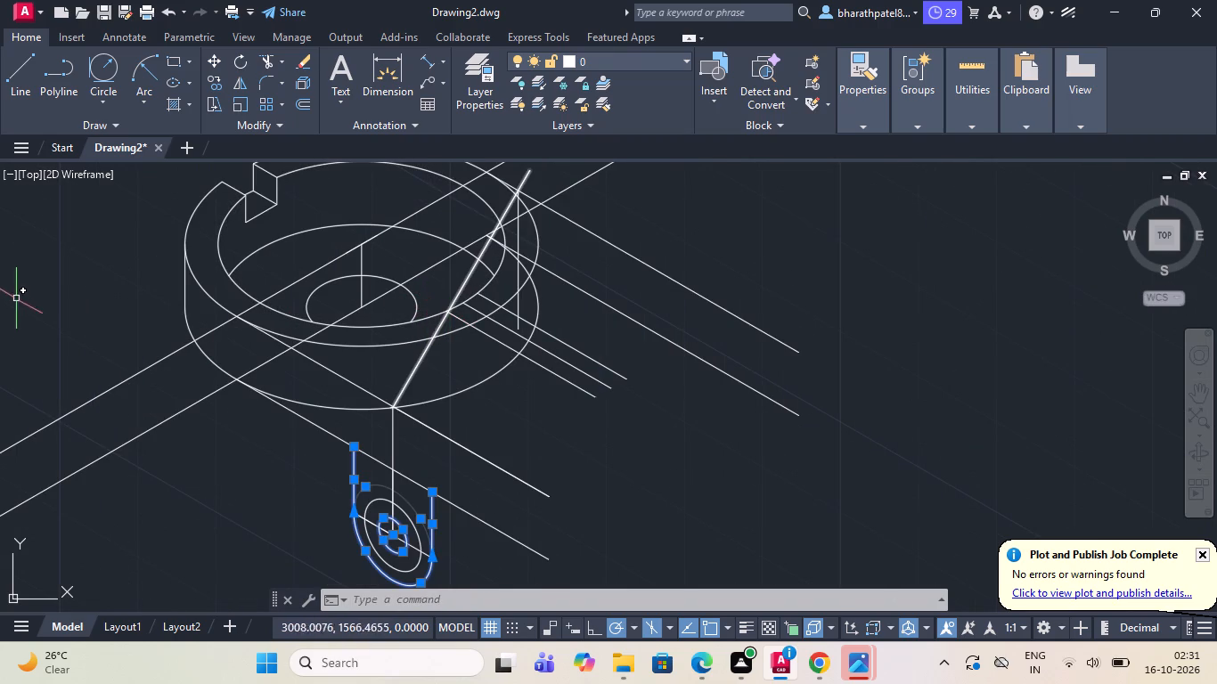
pyautogui.click(212, 80)
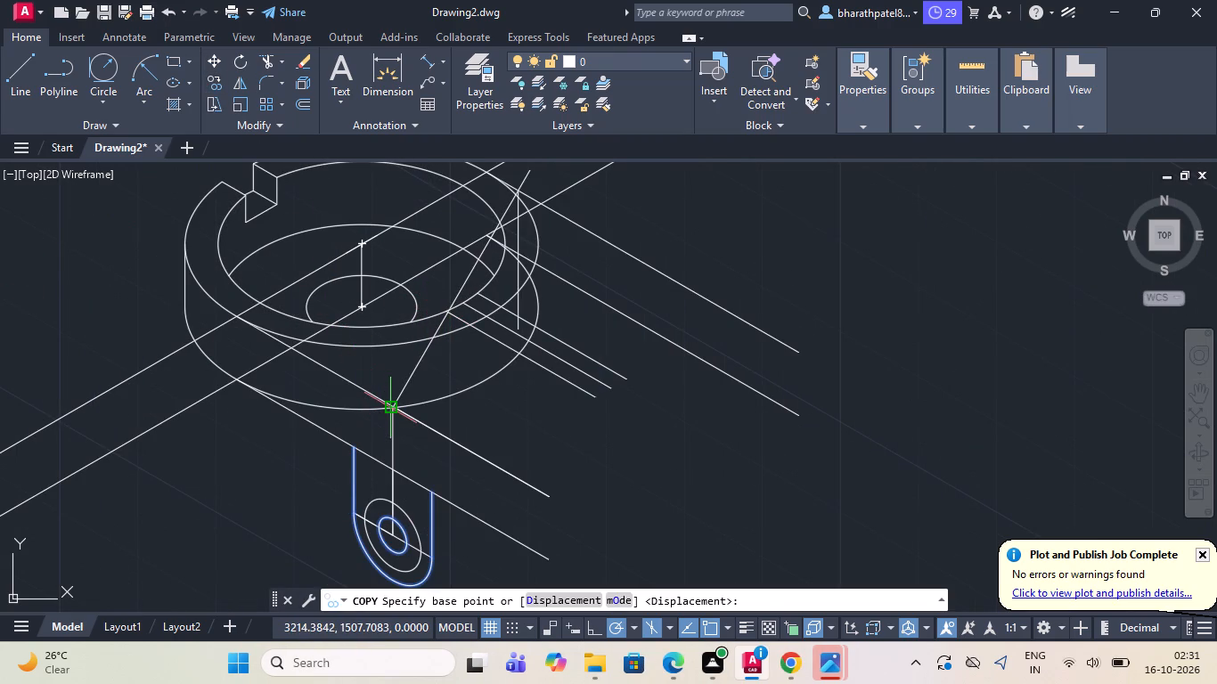
pyautogui.click(390, 412)
pyautogui.scroll(-4, 390, 412)
pyautogui.scroll(4, 403, 383)
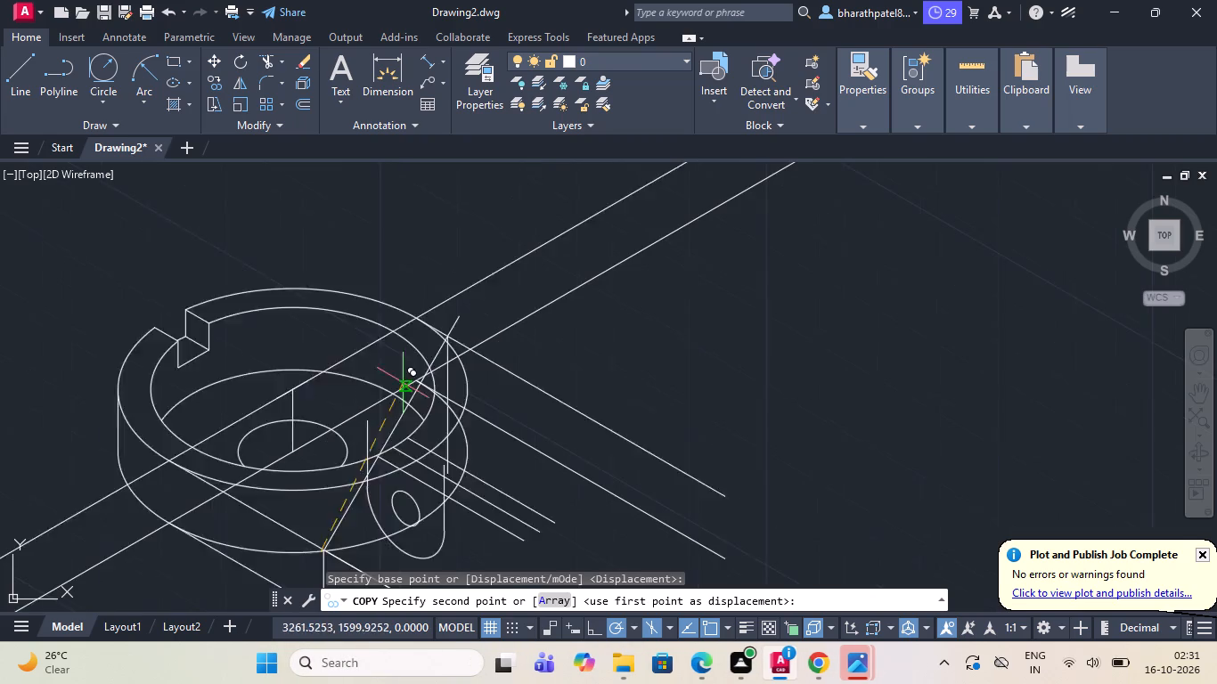
pyautogui.scroll(3, 403, 383)
pyautogui.scroll(-4, 401, 386)
pyautogui.scroll(4, 427, 339)
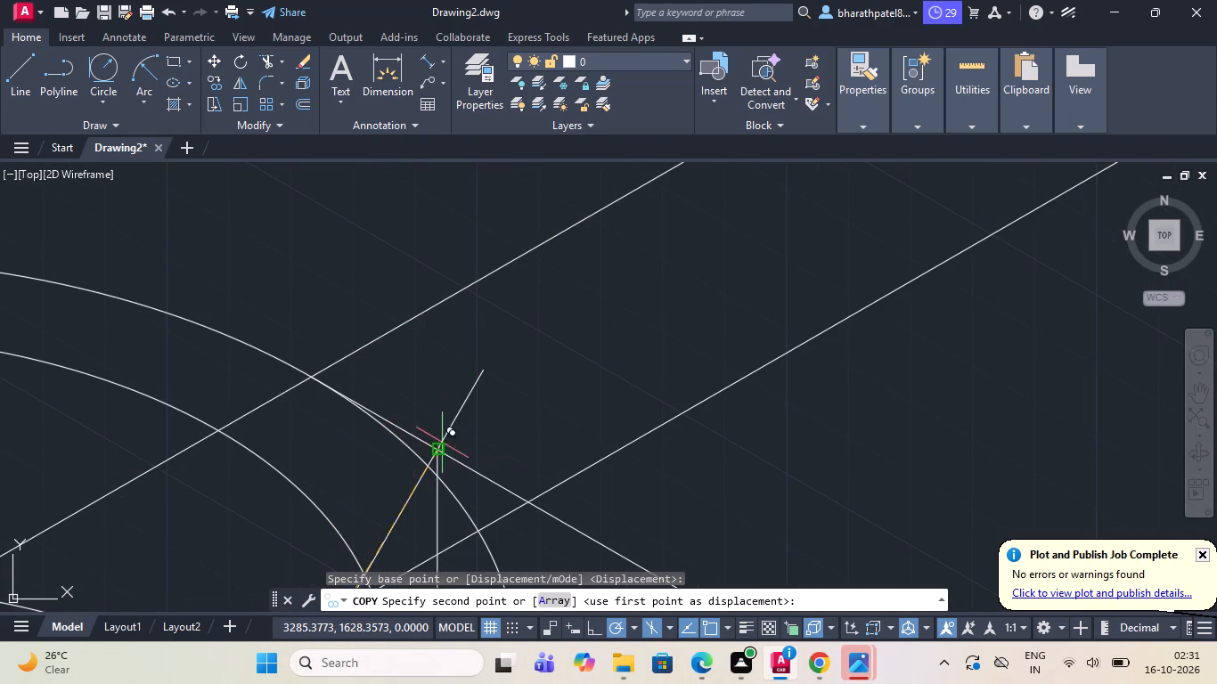
pyautogui.click(433, 452)
pyautogui.scroll(-5, 433, 425)
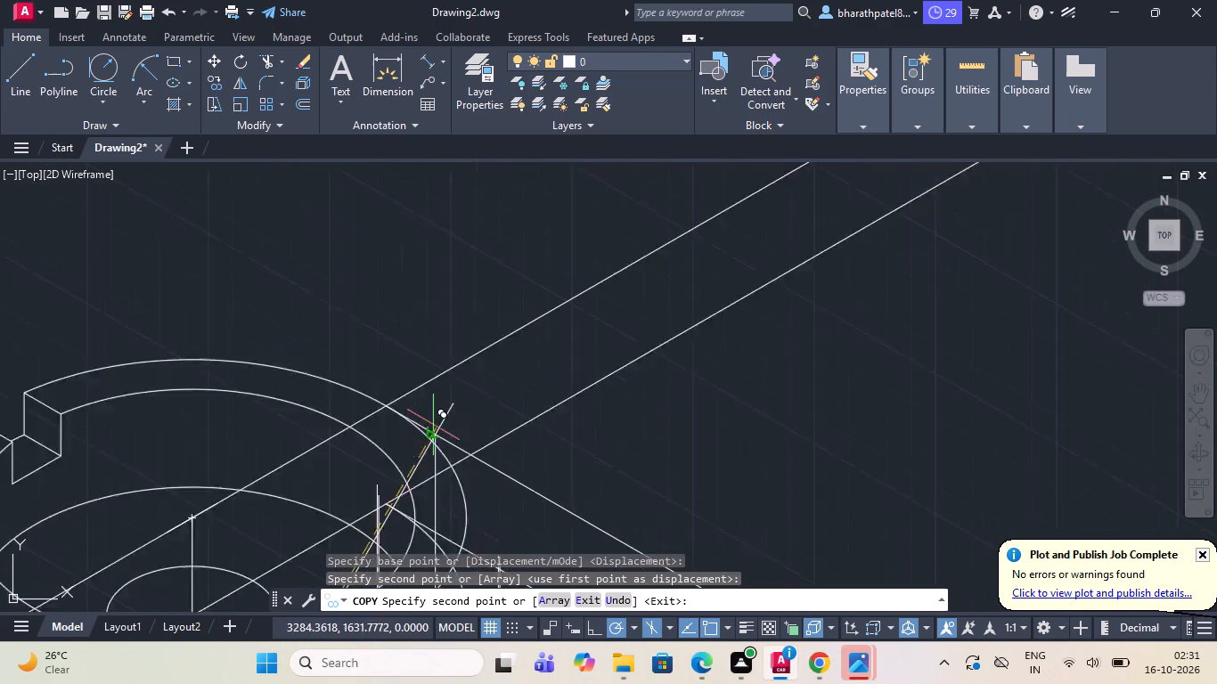
# Erase the far-side lug copy: its outer arc, both vertical sides and the isocircle.
pyautogui.scroll(-2, 432, 411)
pyautogui.press('Escape')
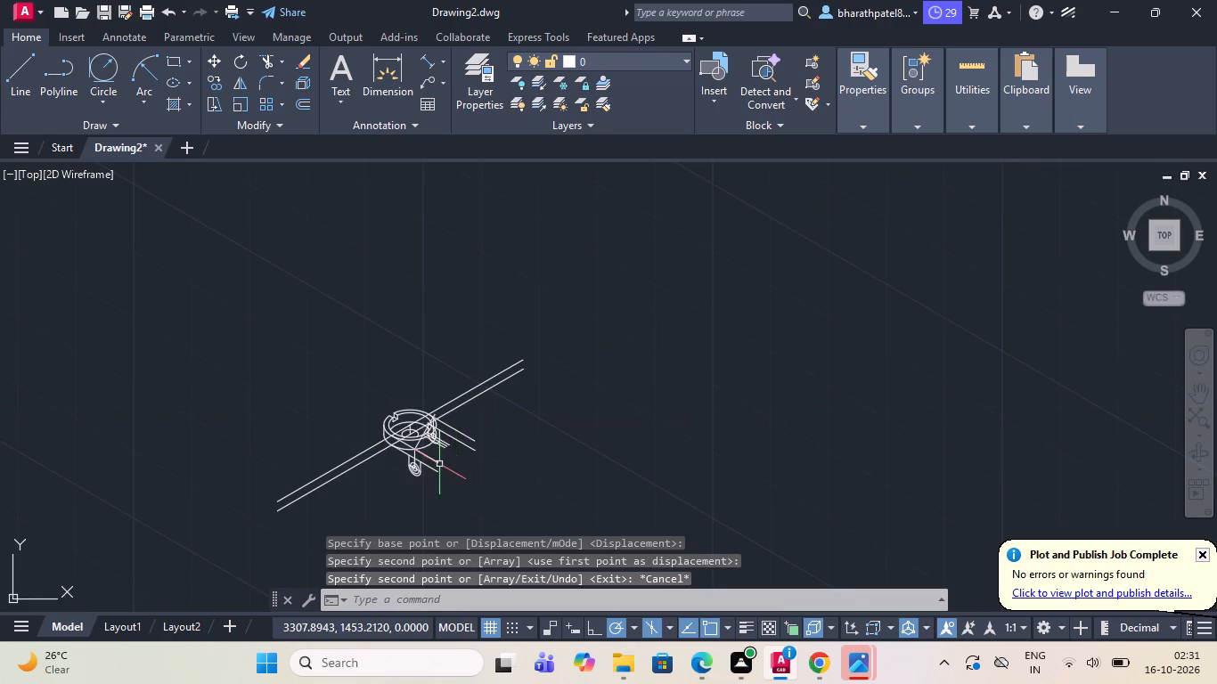
pyautogui.scroll(4, 437, 464)
pyautogui.scroll(-2, 437, 464)
pyautogui.scroll(3, 436, 389)
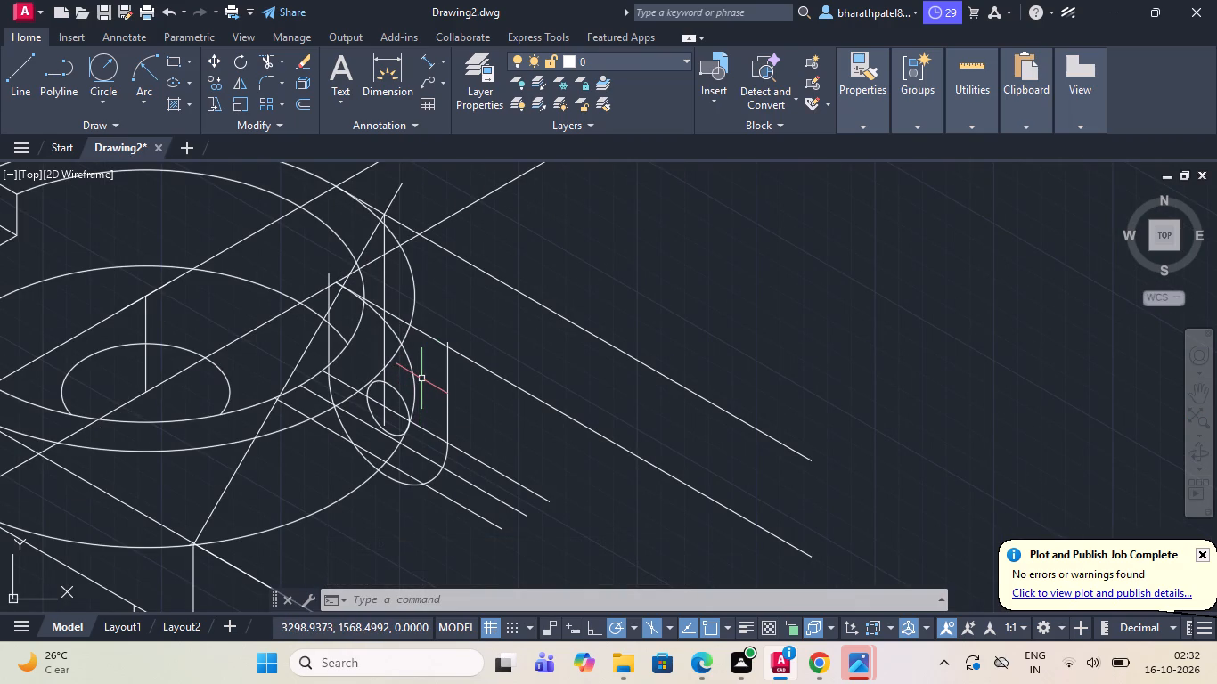
pyautogui.click(450, 427)
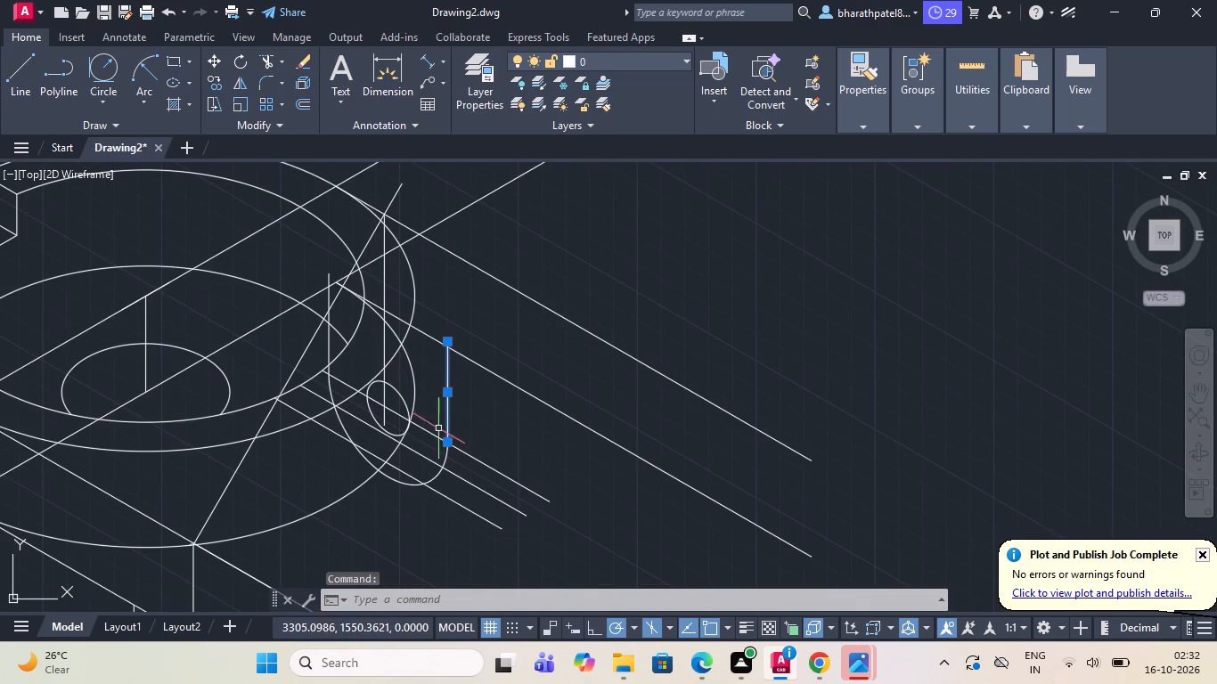
pyautogui.click(418, 482)
pyautogui.click(369, 388)
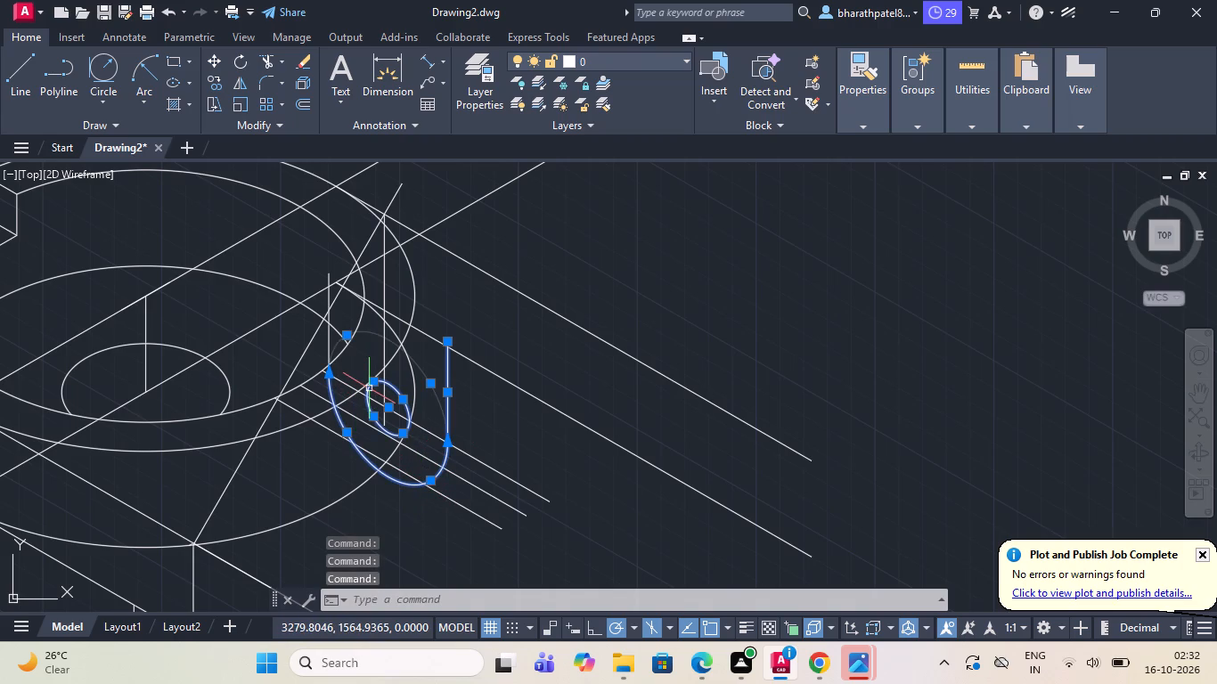
pyautogui.press('Delete')
pyautogui.scroll(3, 330, 323)
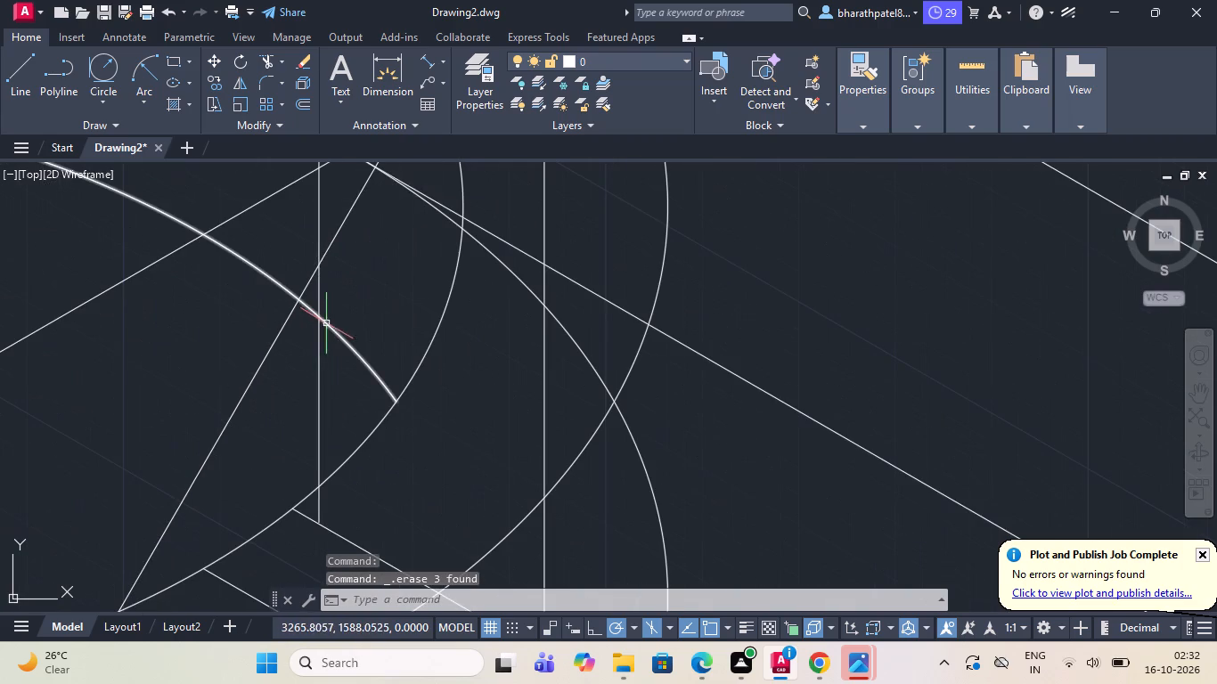
pyautogui.click(321, 346)
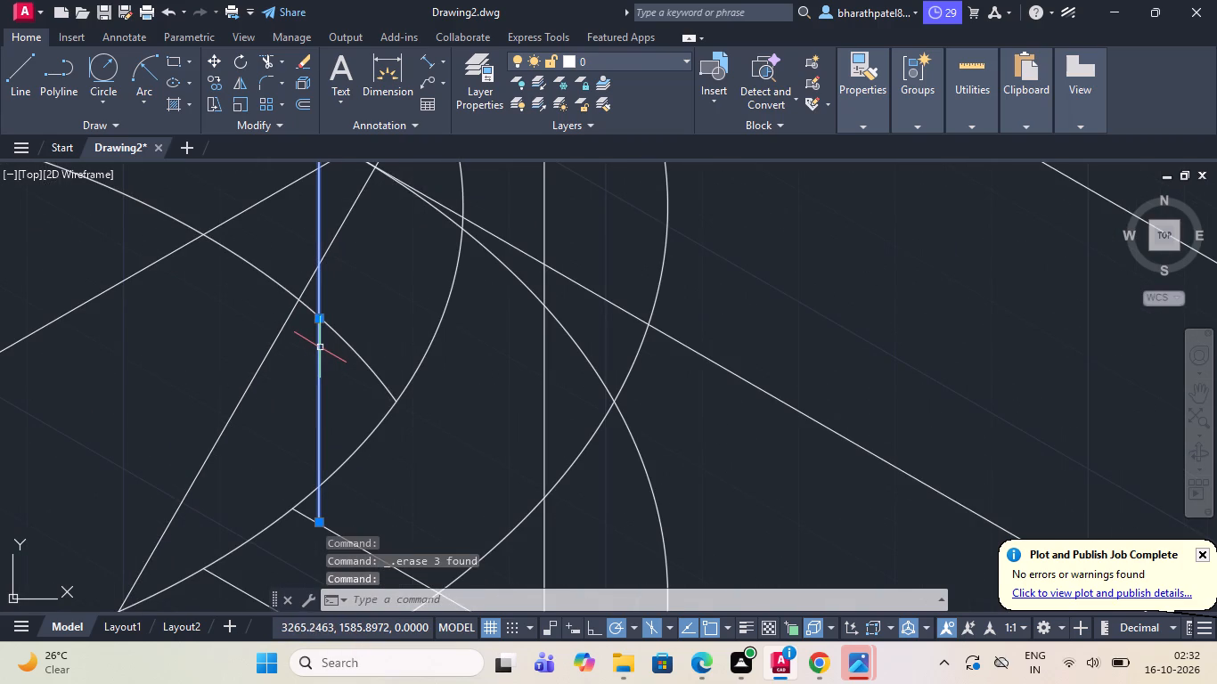
pyautogui.press('Delete')
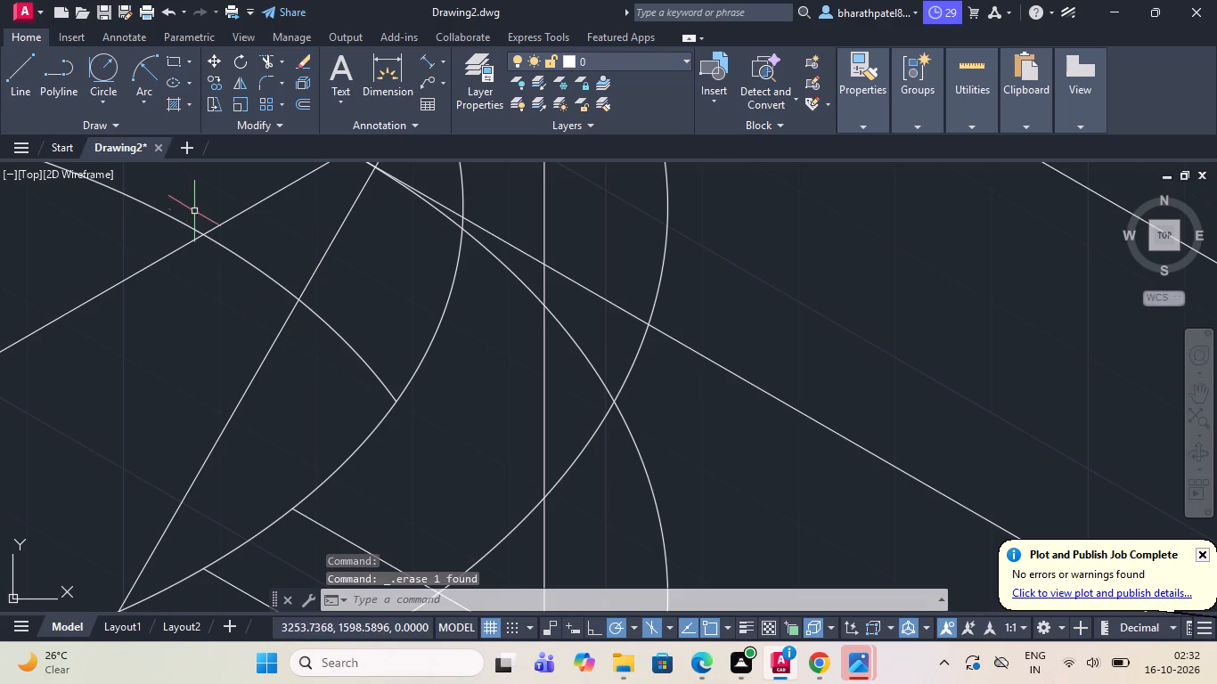
# Erase the four long 30° lines running both ways from the two ends of the ring's vertical centre line.
pyautogui.scroll(-5, 202, 313)
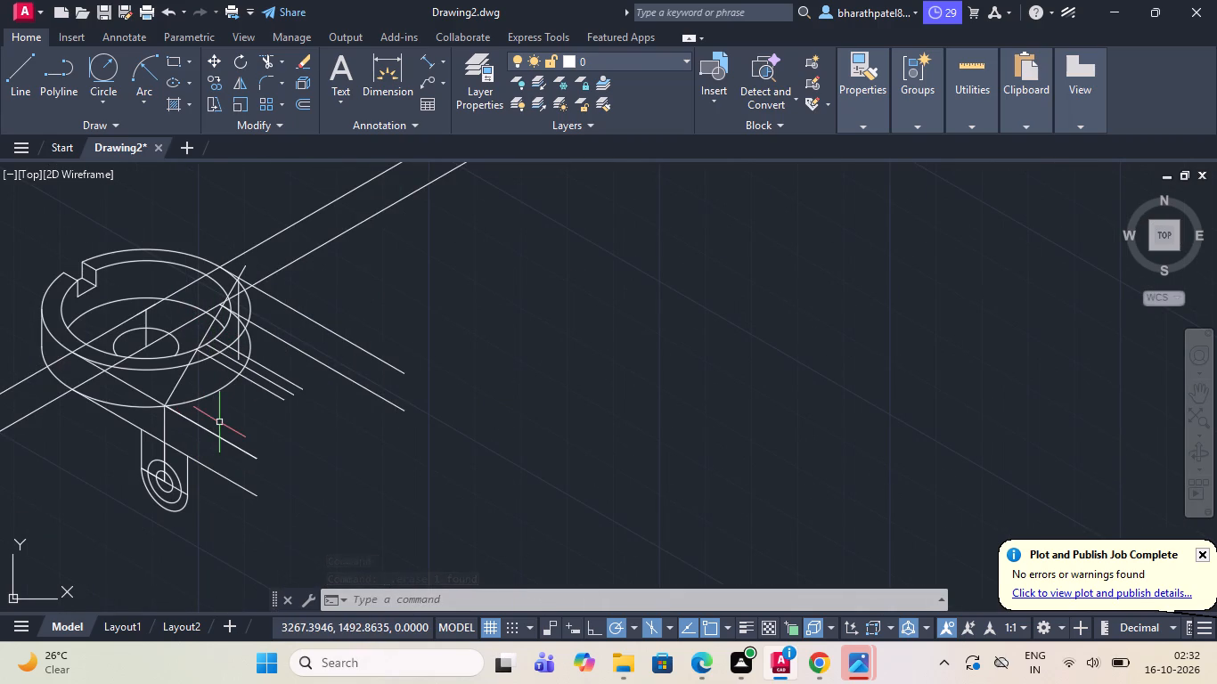
pyautogui.scroll(-1, 219, 422)
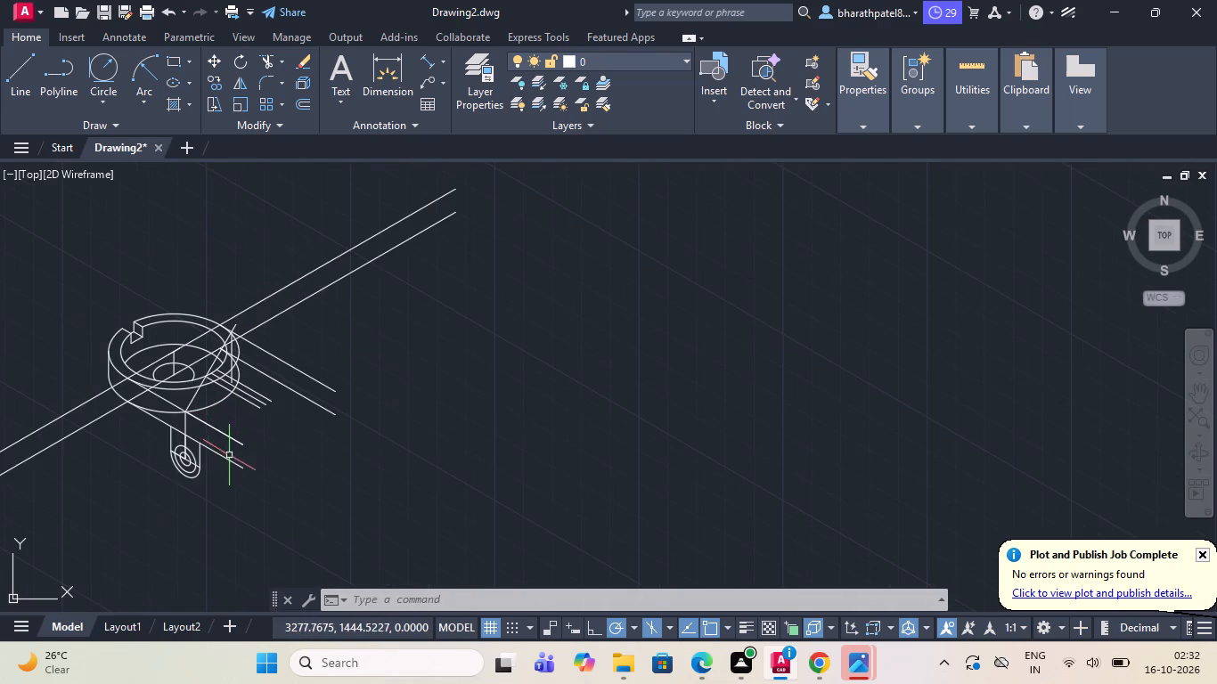
pyautogui.scroll(-1, 93, 348)
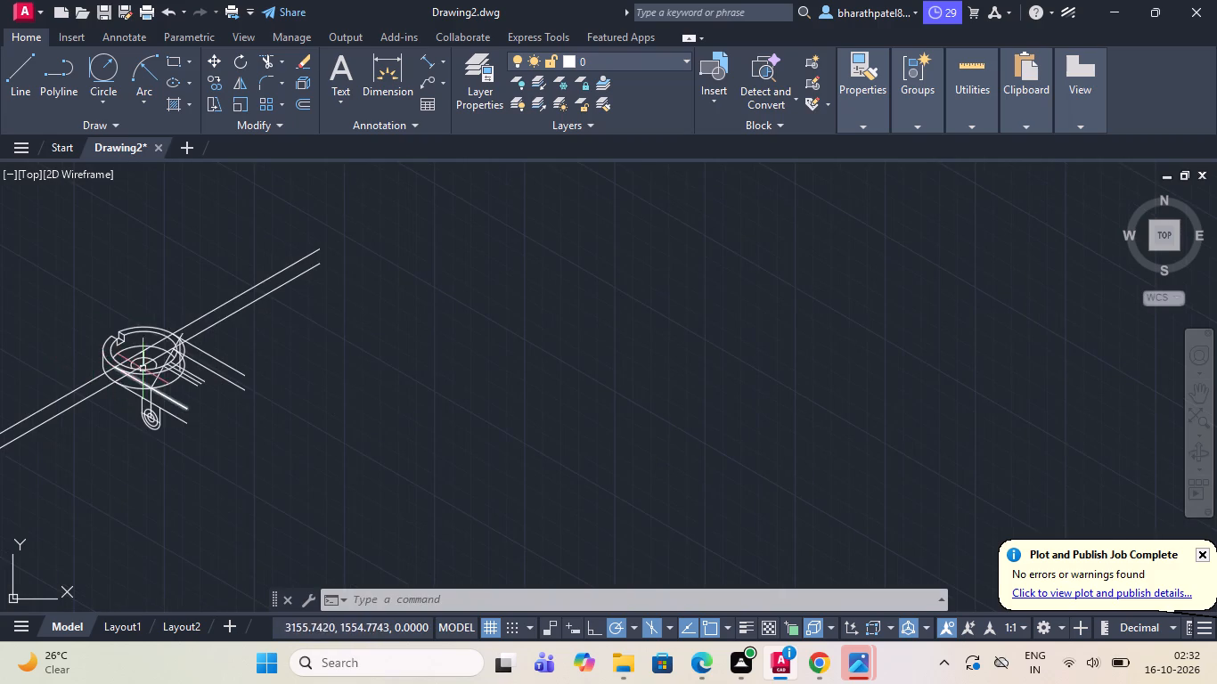
pyautogui.scroll(2, 151, 368)
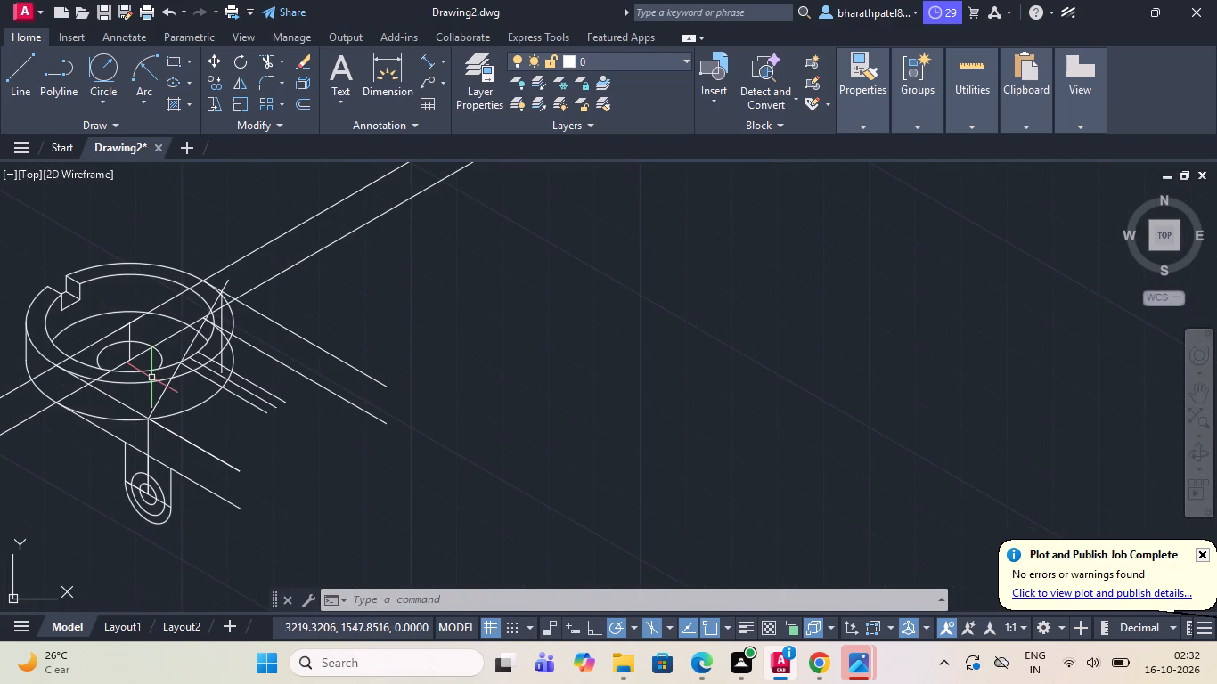
pyautogui.scroll(-1, 151, 379)
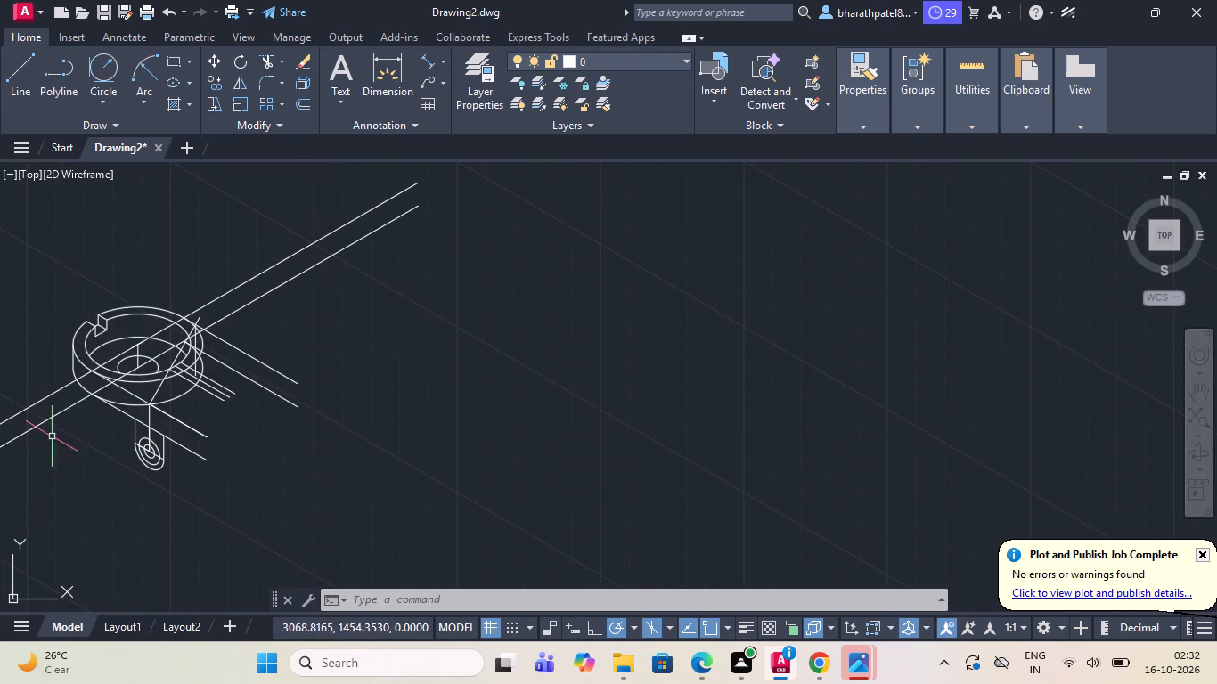
pyautogui.click(59, 386)
pyautogui.click(61, 387)
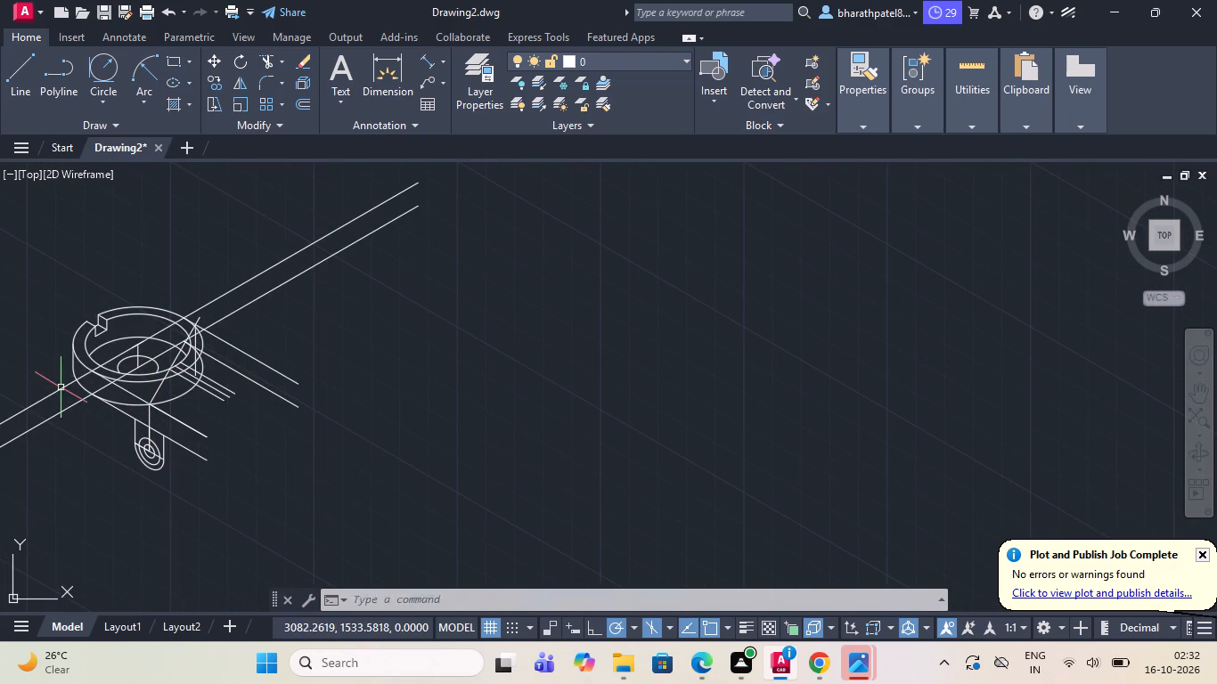
pyautogui.click(57, 394)
pyautogui.click(62, 412)
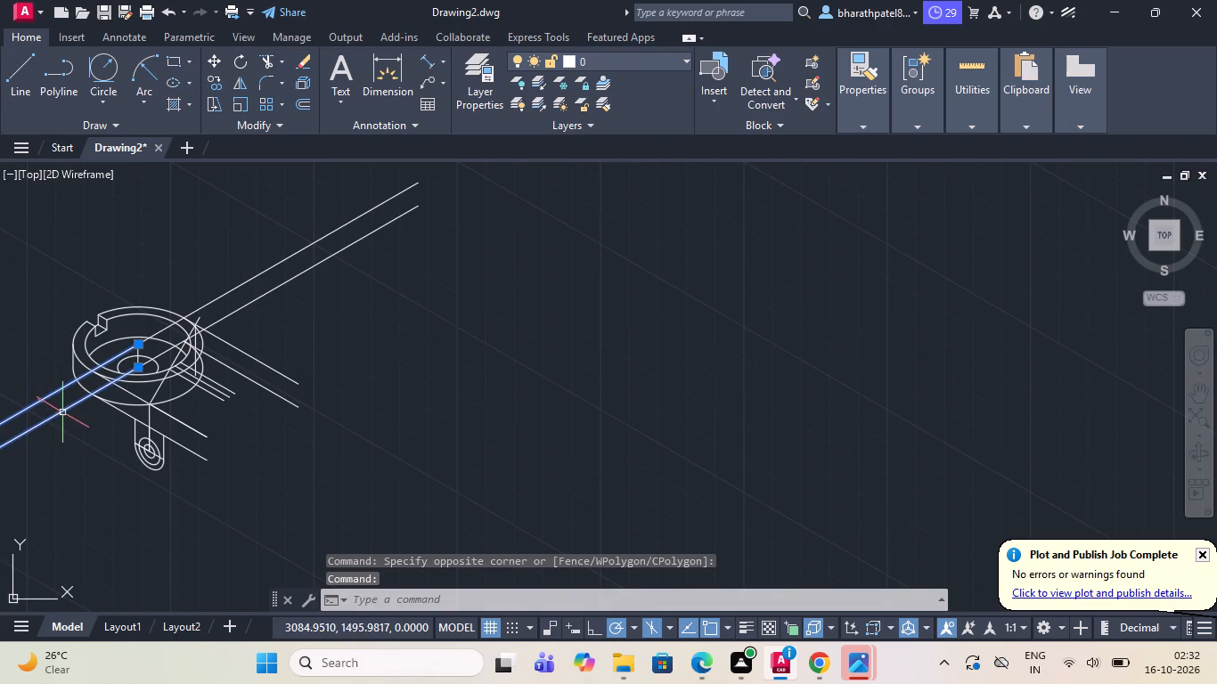
pyautogui.click(212, 304)
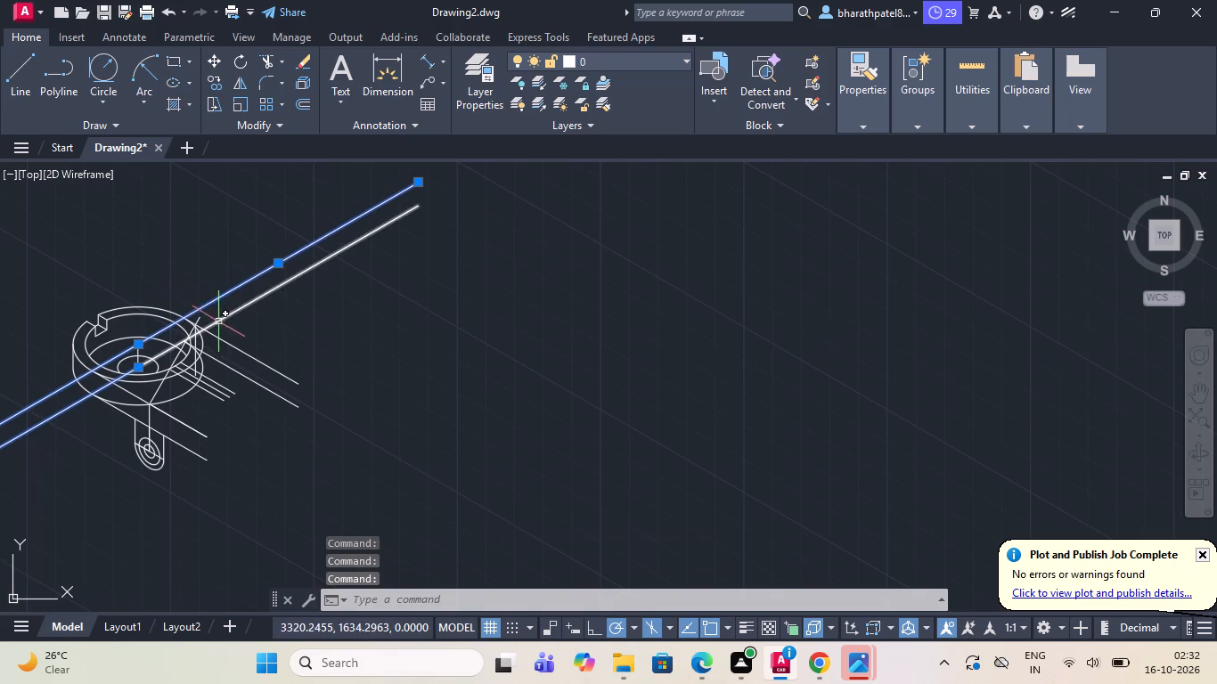
pyautogui.click(225, 319)
pyautogui.press('Delete')
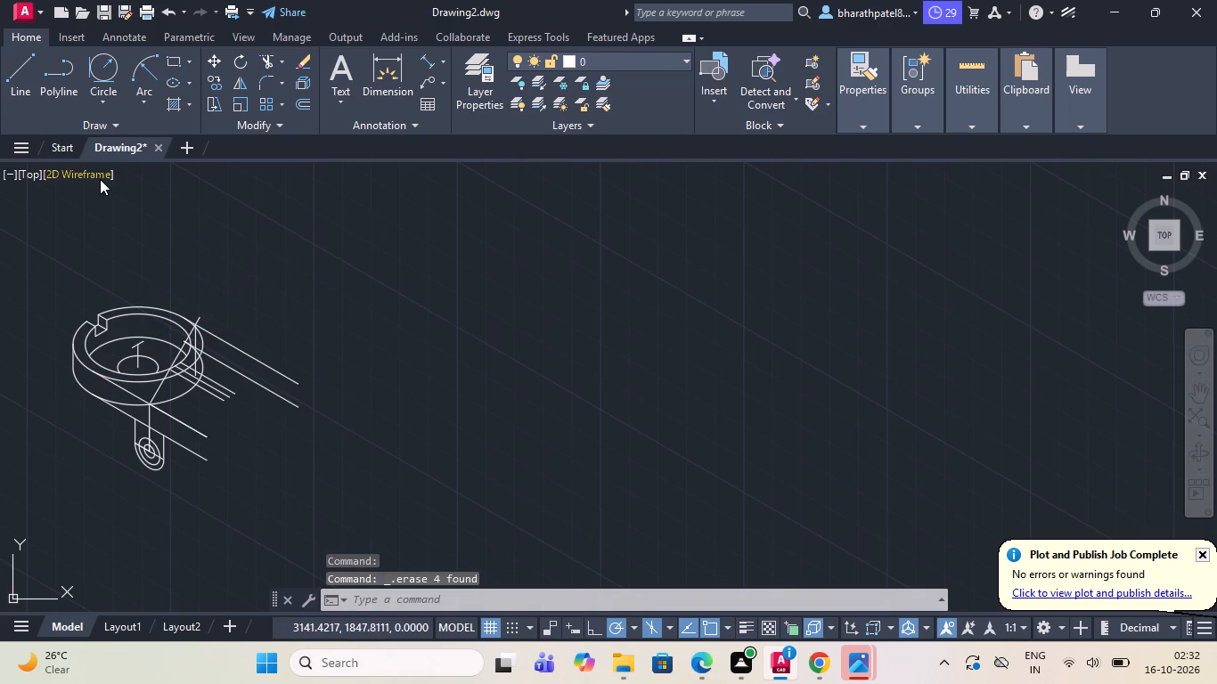
# Erase the 60° line that crosses the ring from the top of the lug's centre line.
pyautogui.scroll(-2, 122, 391)
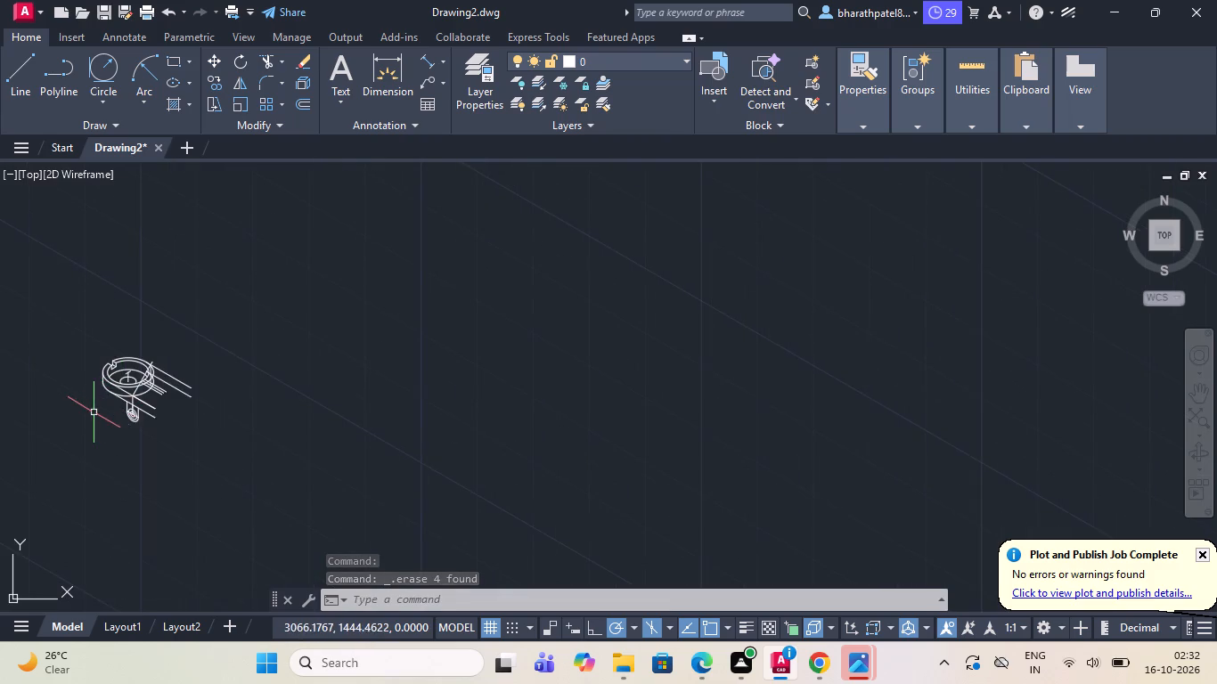
pyautogui.scroll(3, 93, 412)
pyautogui.scroll(-1, 92, 376)
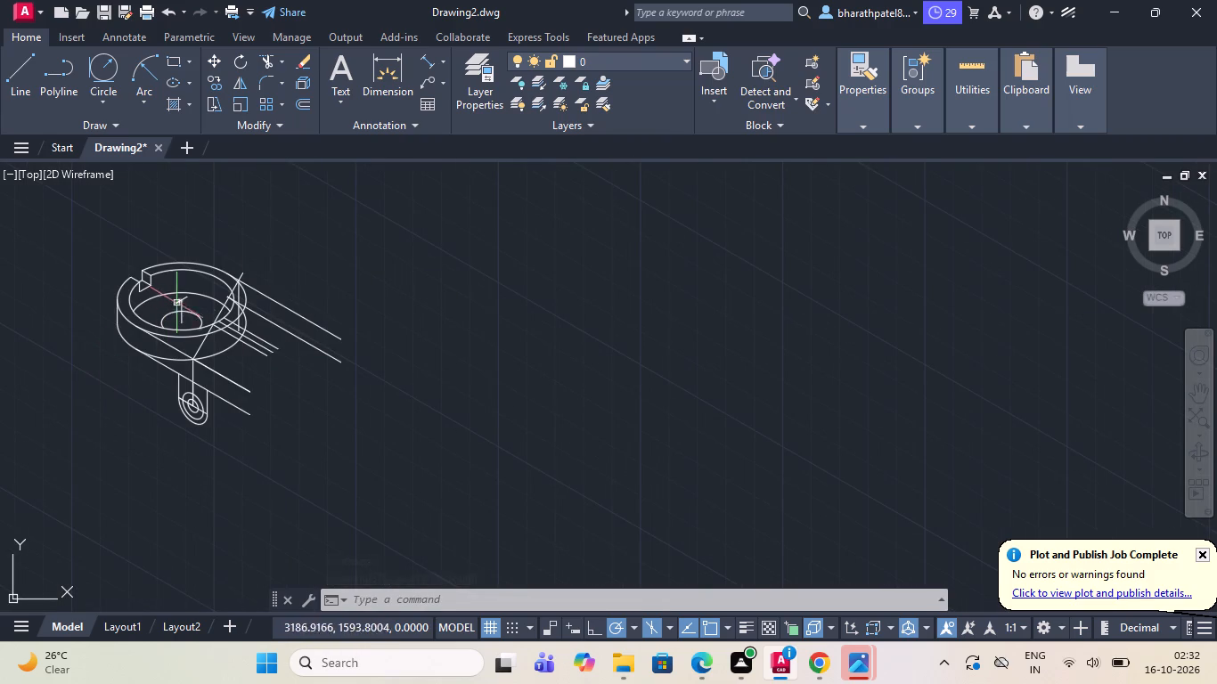
pyautogui.scroll(2, 257, 269)
pyautogui.scroll(-1, 253, 270)
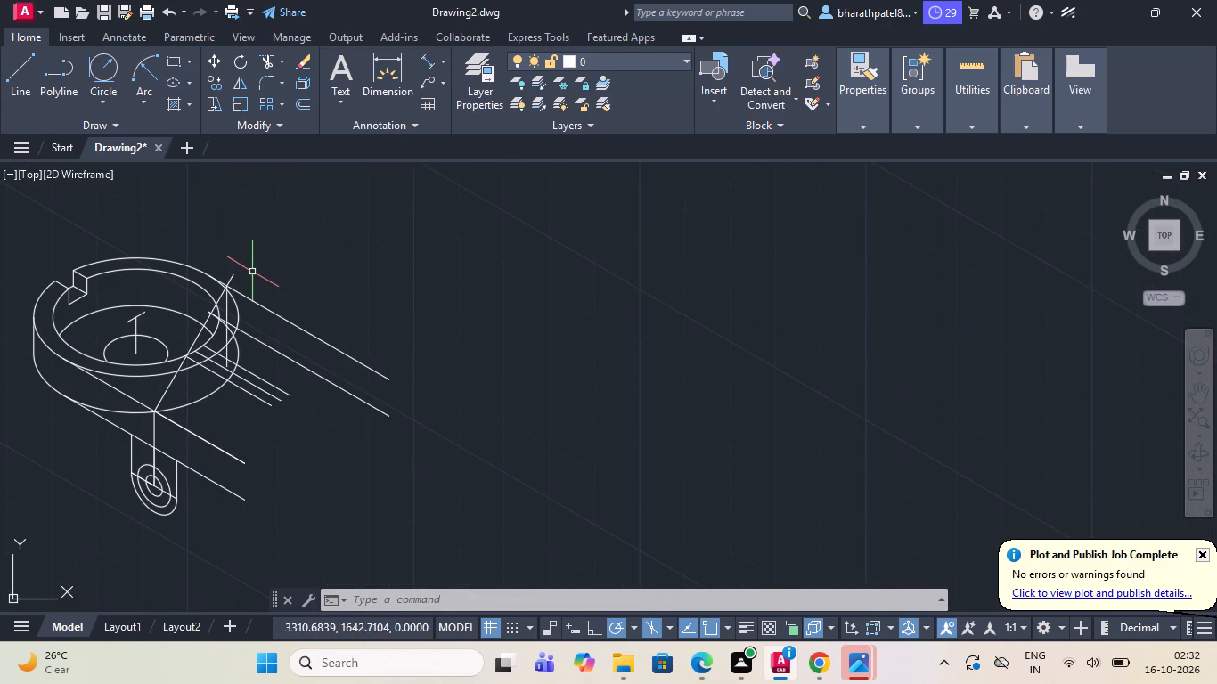
pyautogui.click(198, 338)
pyautogui.press('Delete')
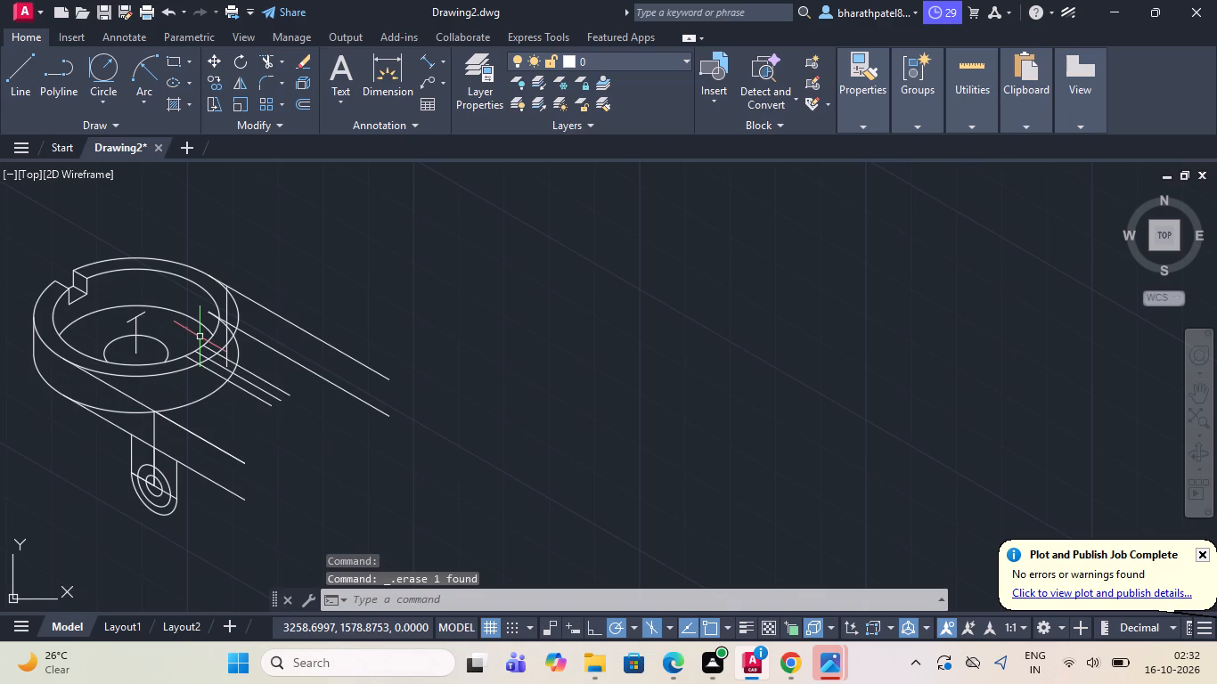
# Draw a 10-long line at 150° from the outer end of the far upper inclined edge, back along that edge.
pyautogui.scroll(-1, 234, 319)
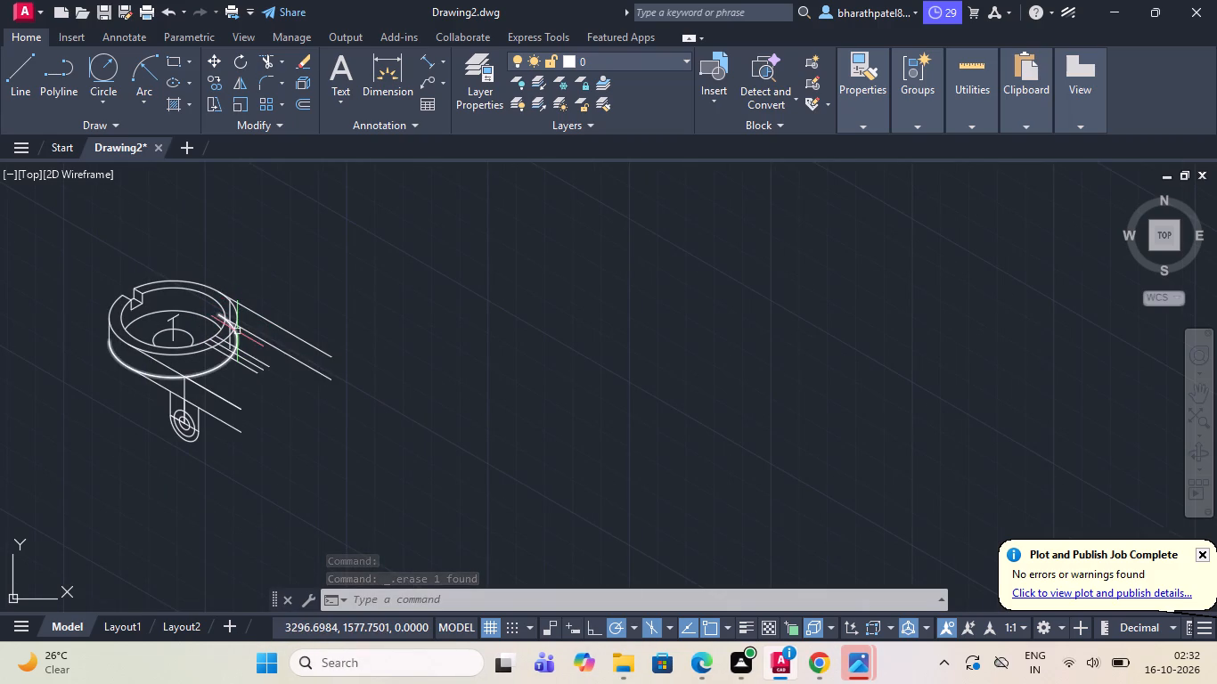
pyautogui.scroll(-1, 237, 331)
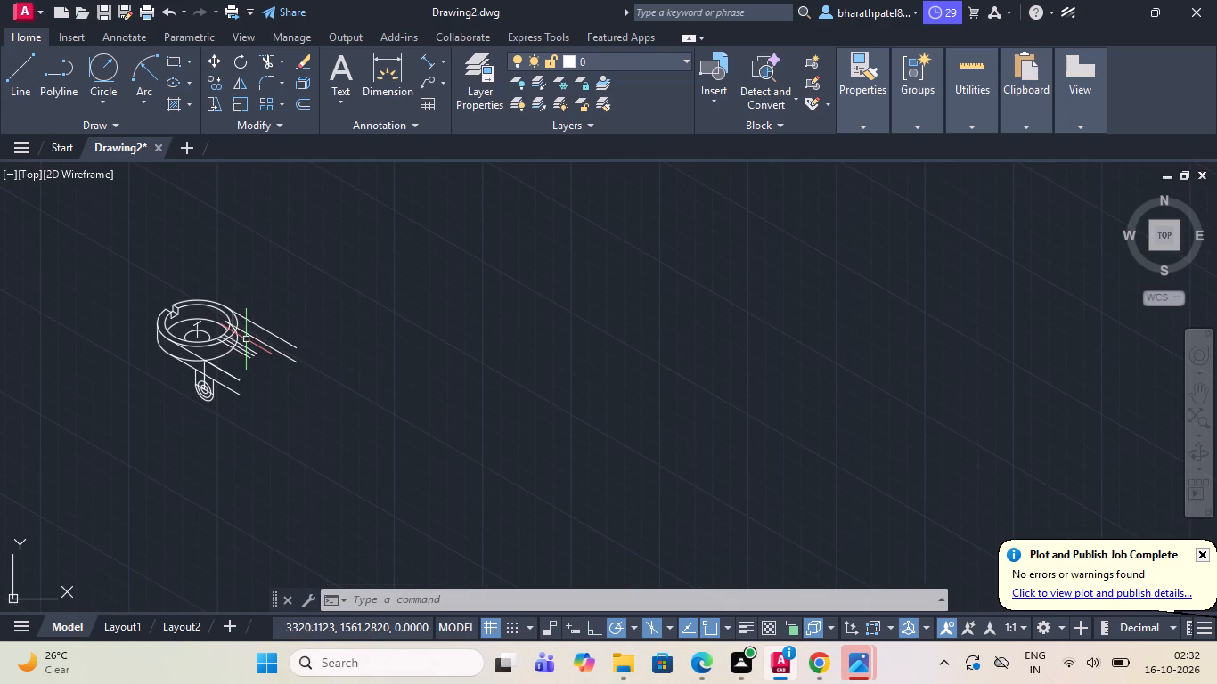
pyautogui.scroll(1, 246, 339)
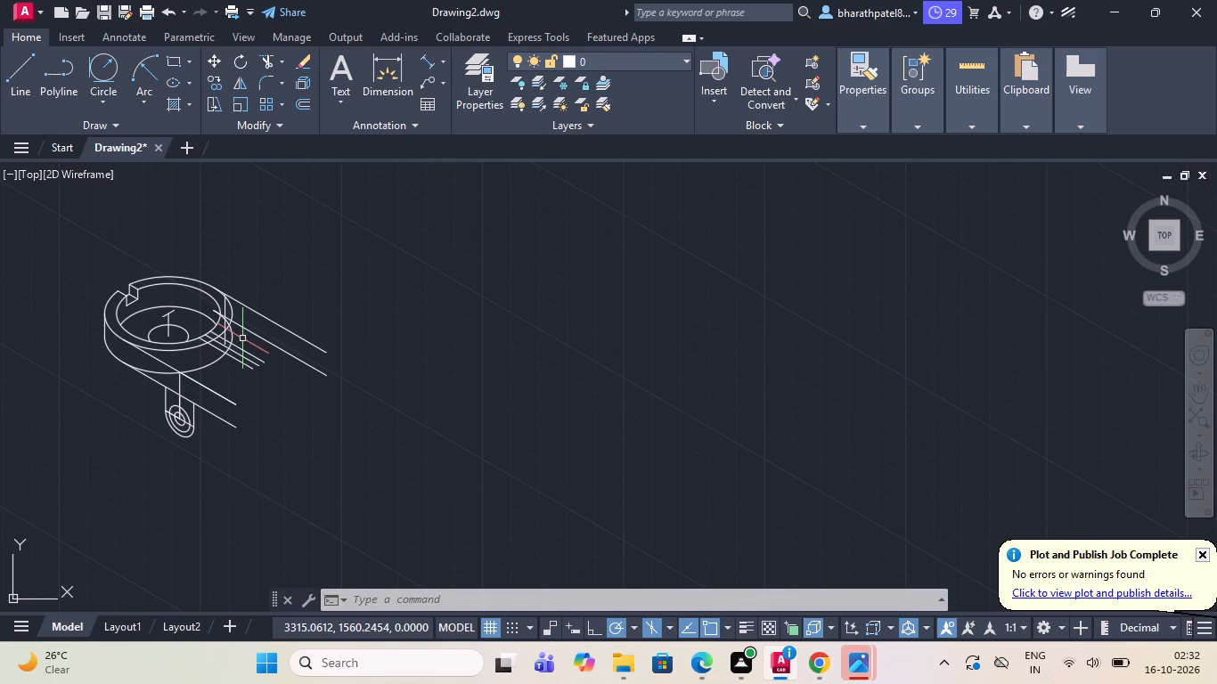
pyautogui.click(12, 72)
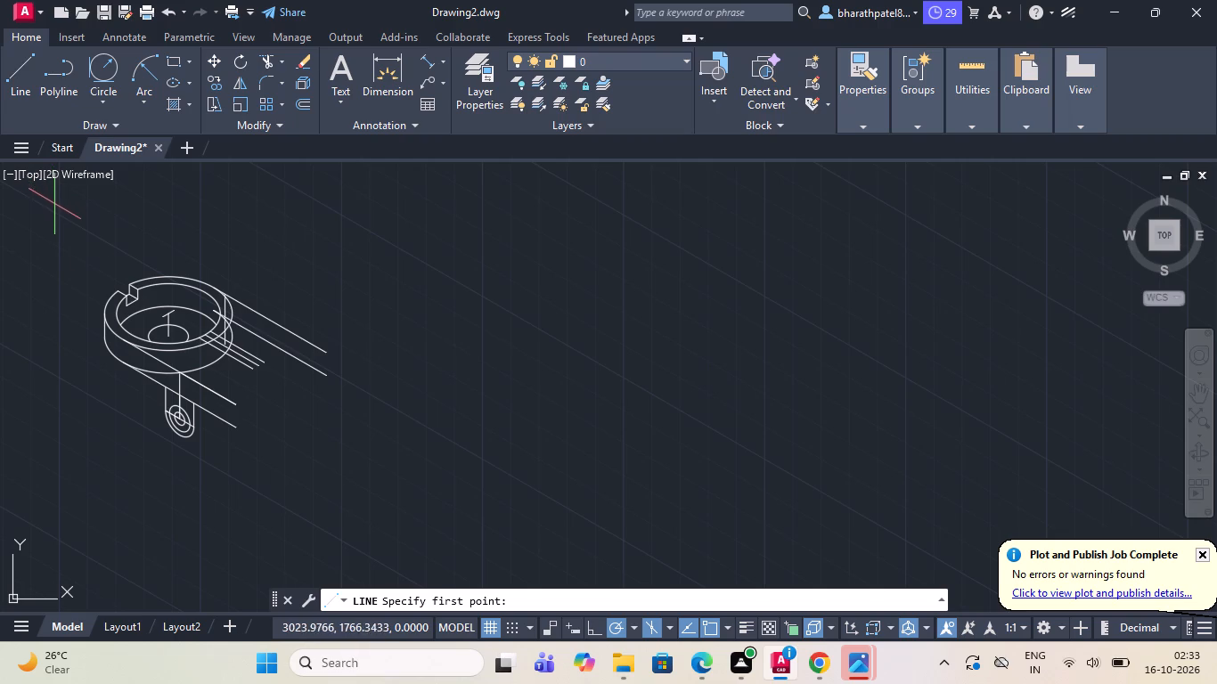
pyautogui.scroll(3, 265, 327)
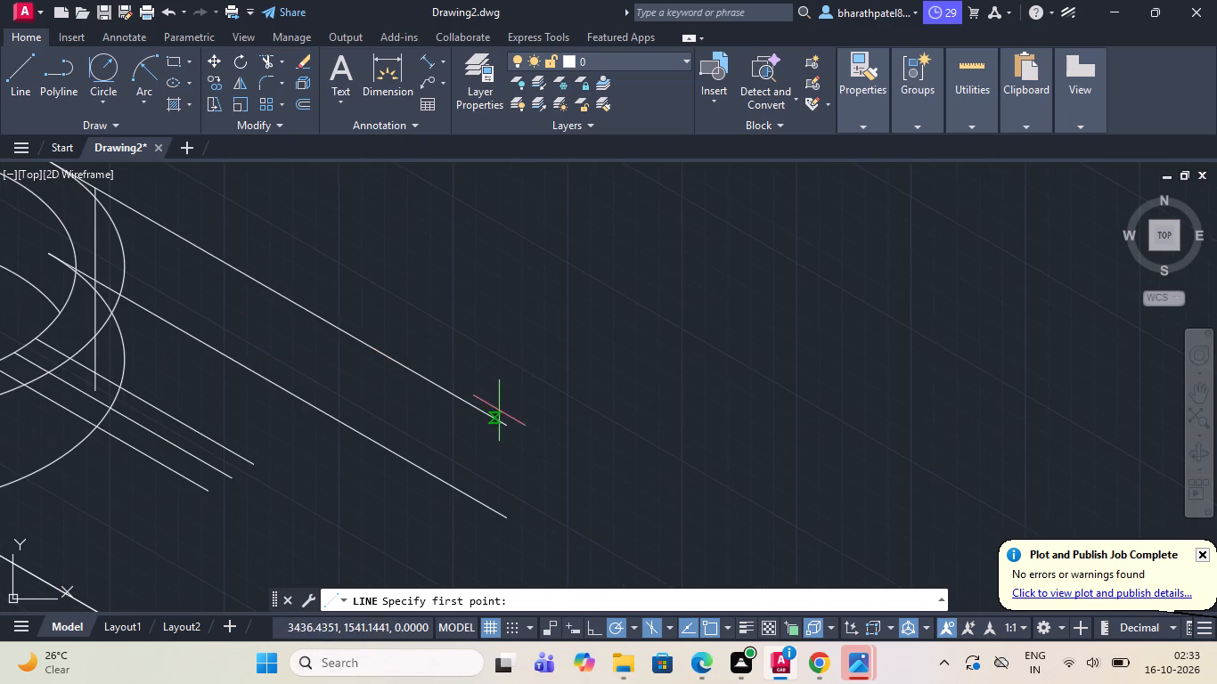
pyautogui.click(507, 422)
pyautogui.scroll(-3, 506, 420)
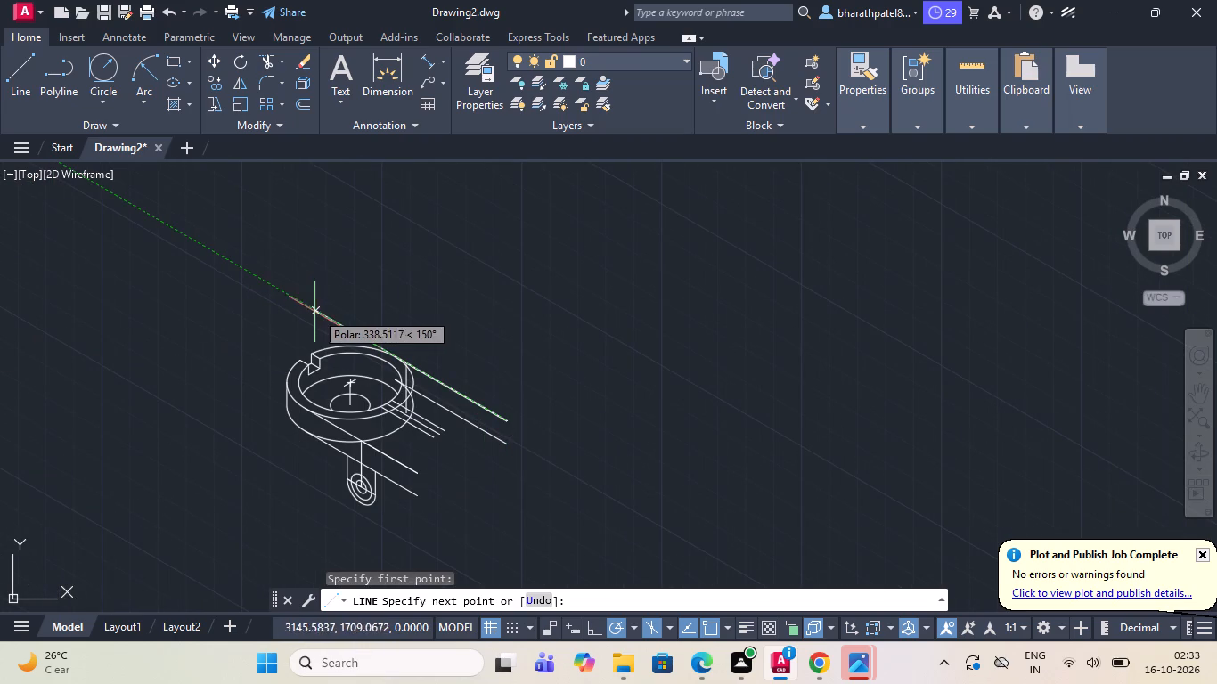
pyautogui.press('1')
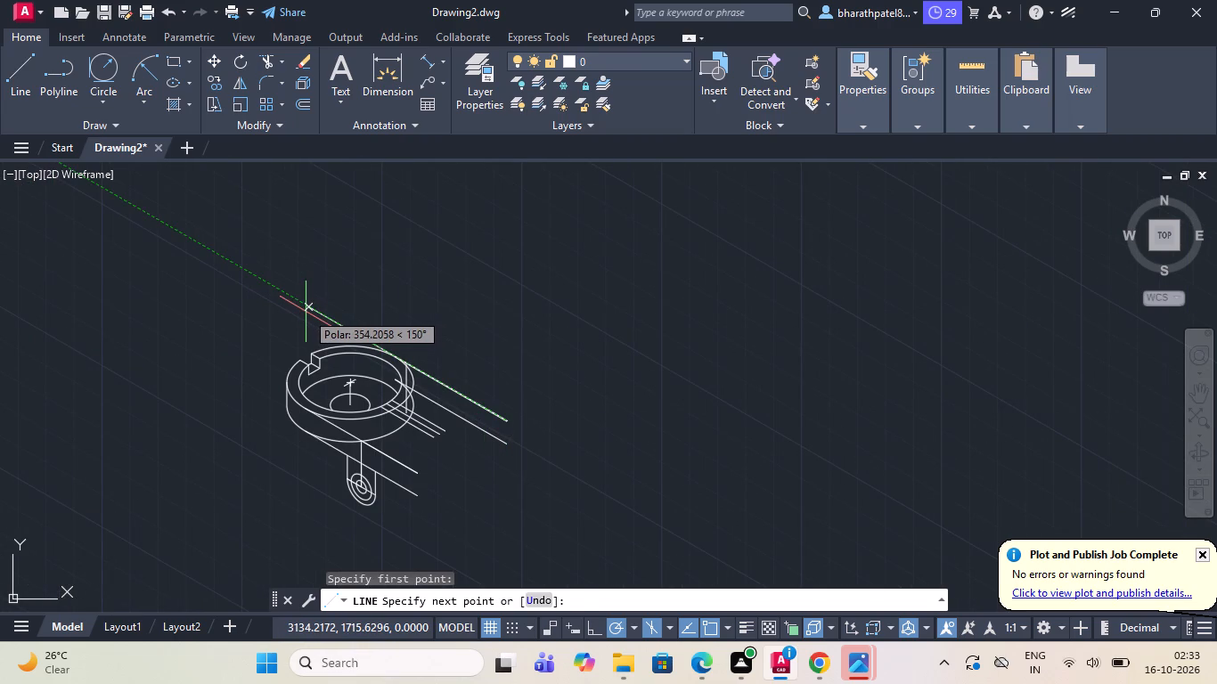
pyautogui.press('0')
pyautogui.press('Return')
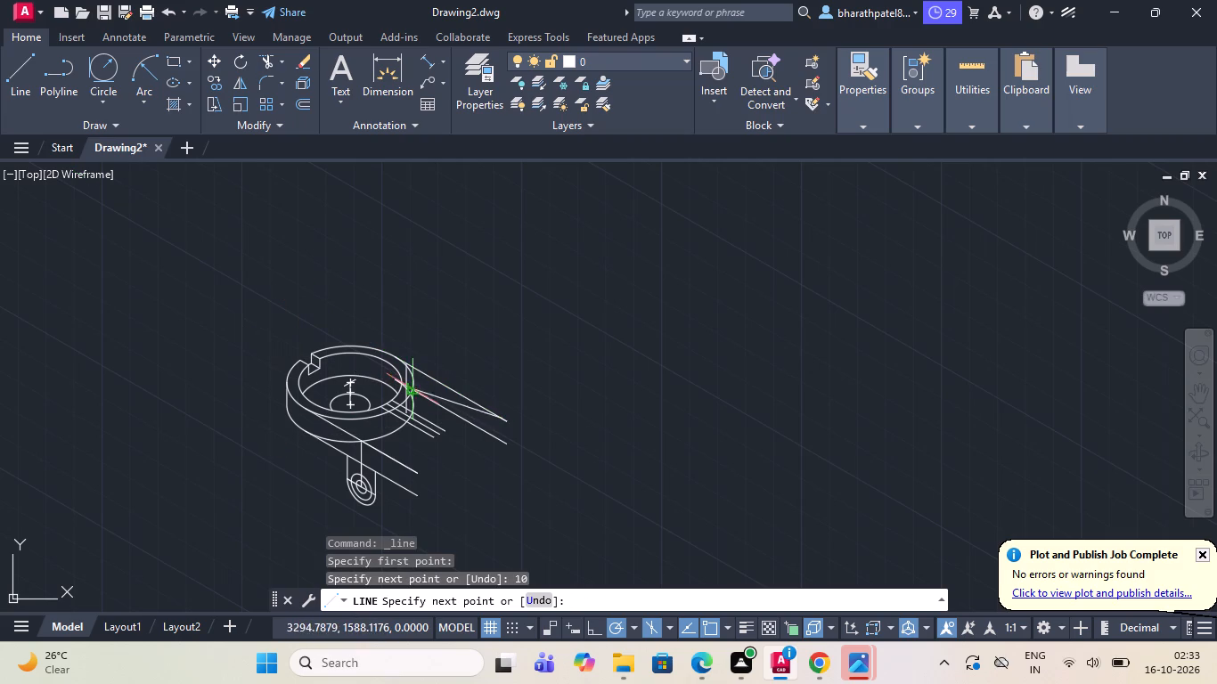
pyautogui.press('Escape')
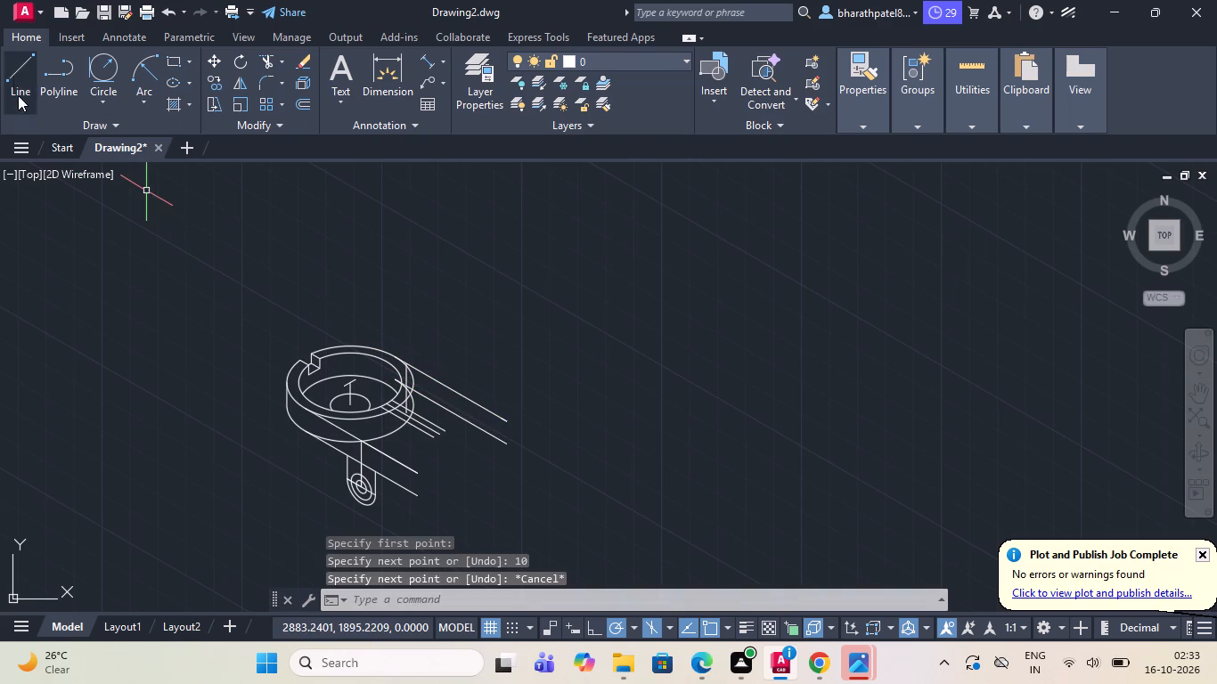
# Draw a 100-long line at 150° from the outer end of the far upper inclined edge, back along that edge.
pyautogui.click(12, 70)
pyautogui.press('Escape')
pyautogui.scroll(3, 541, 429)
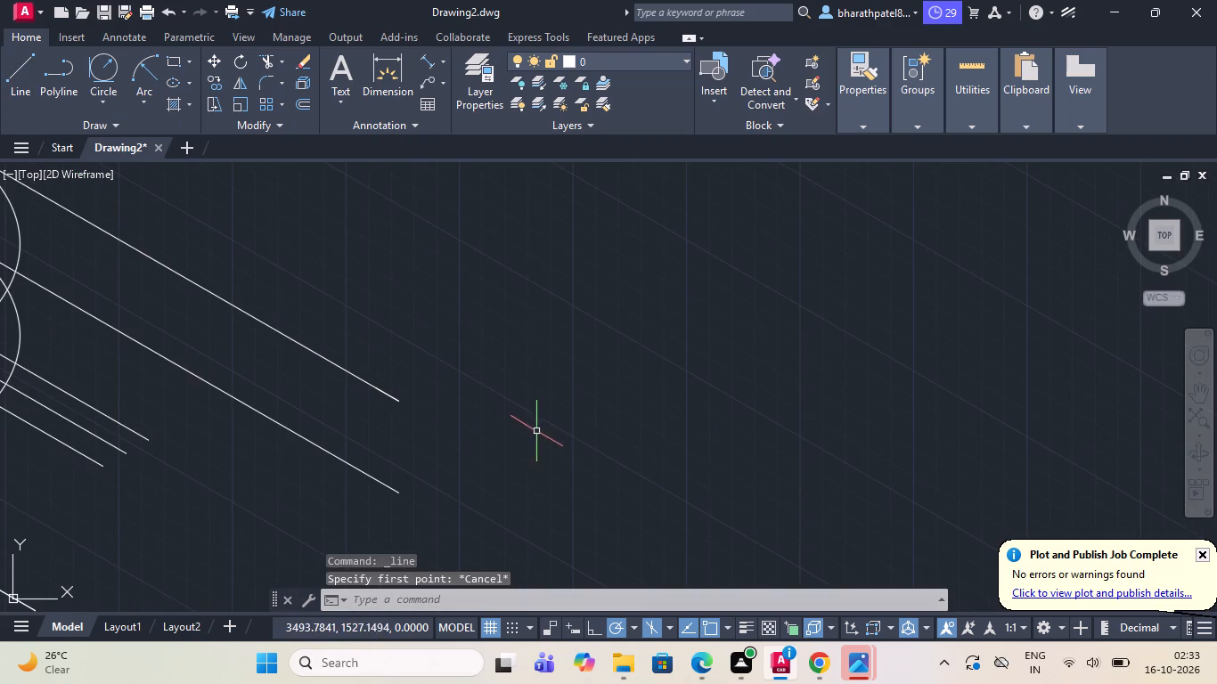
pyautogui.click(12, 65)
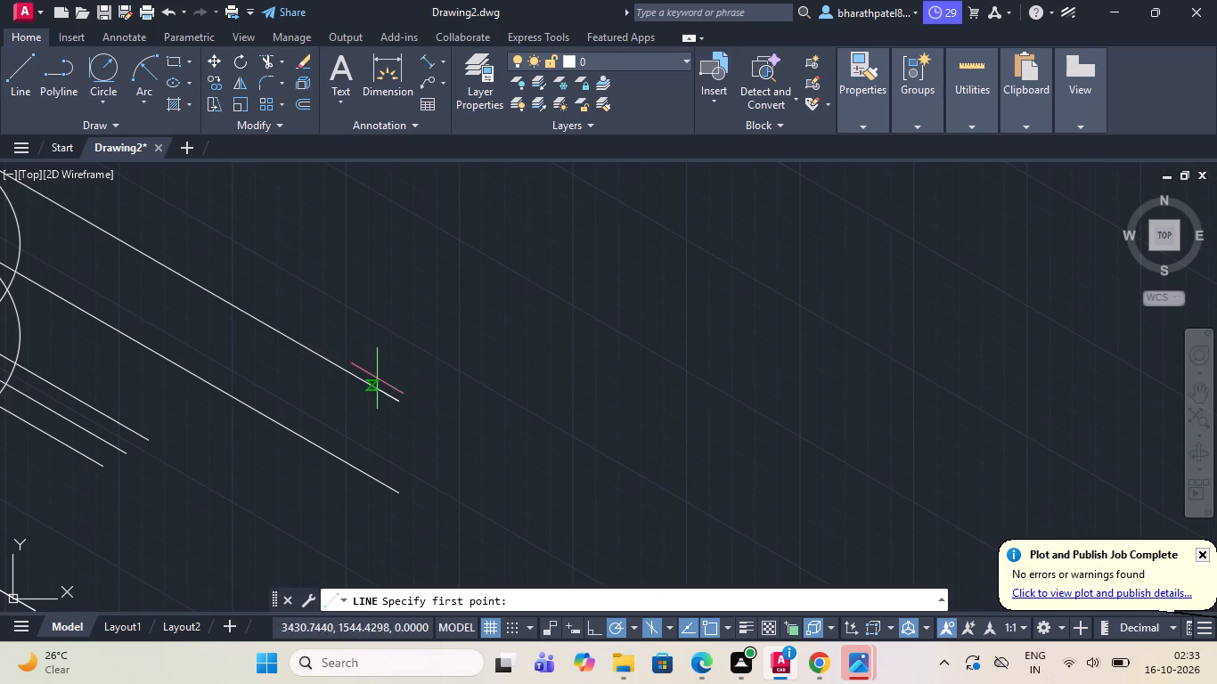
pyautogui.click(403, 401)
pyautogui.scroll(-5, 403, 401)
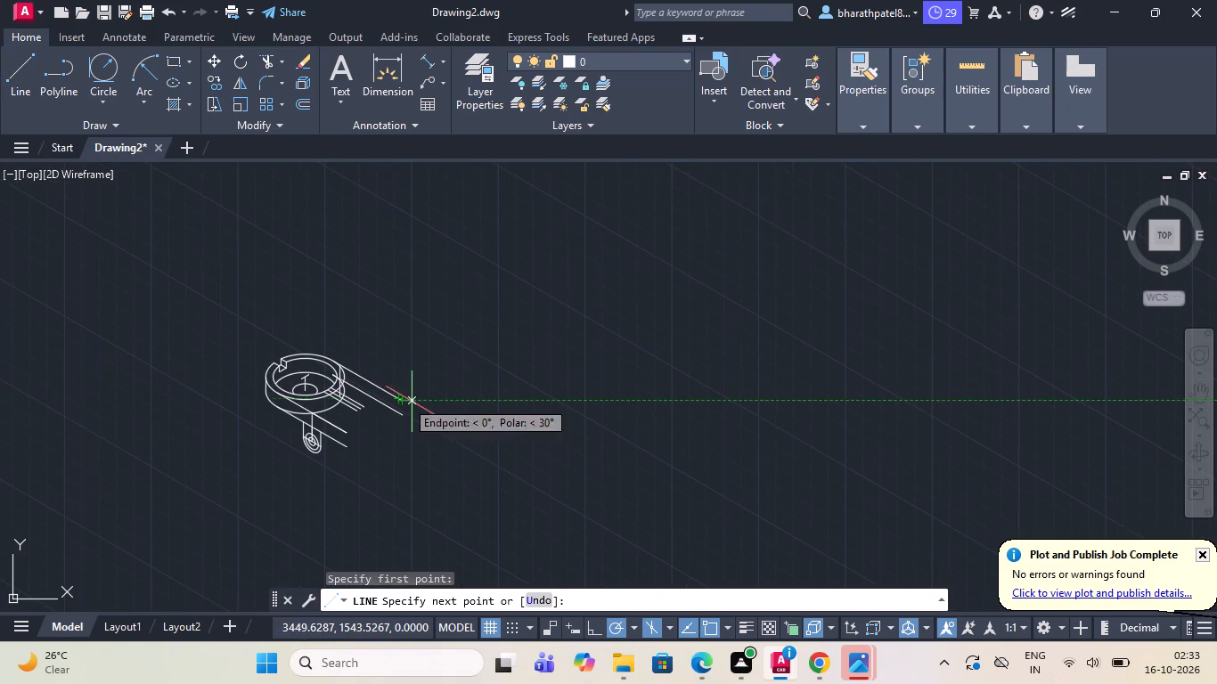
pyautogui.scroll(3, 412, 402)
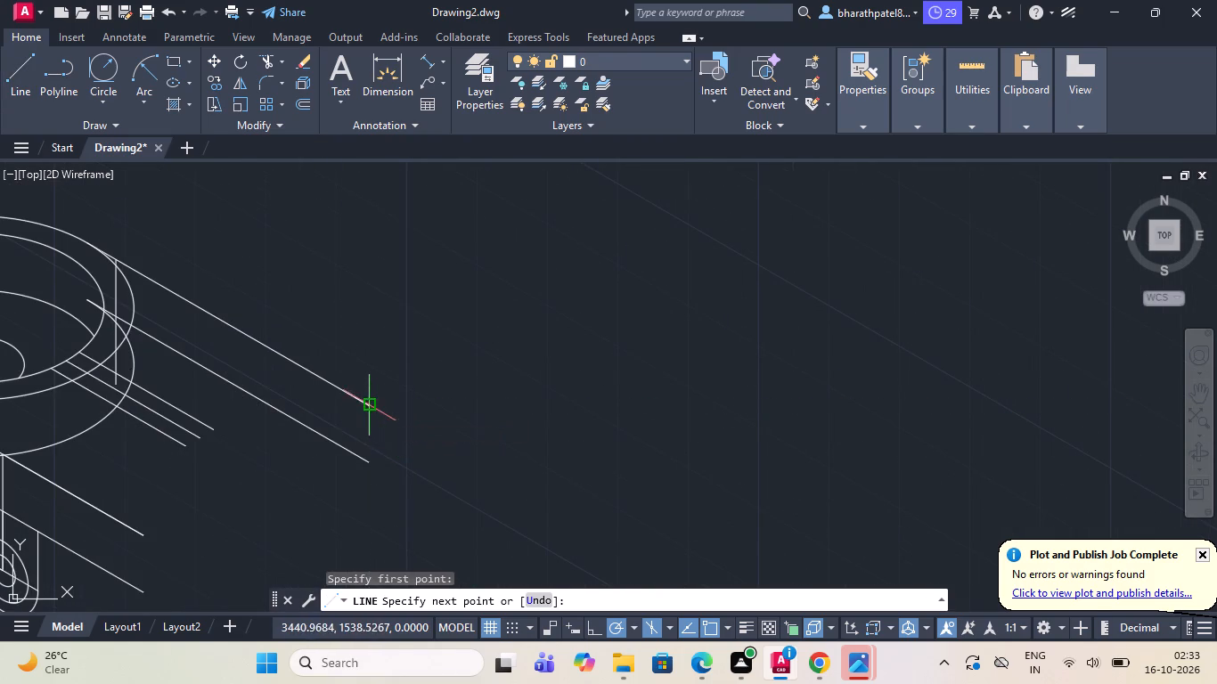
pyautogui.scroll(5, 363, 402)
pyautogui.scroll(-8, 392, 398)
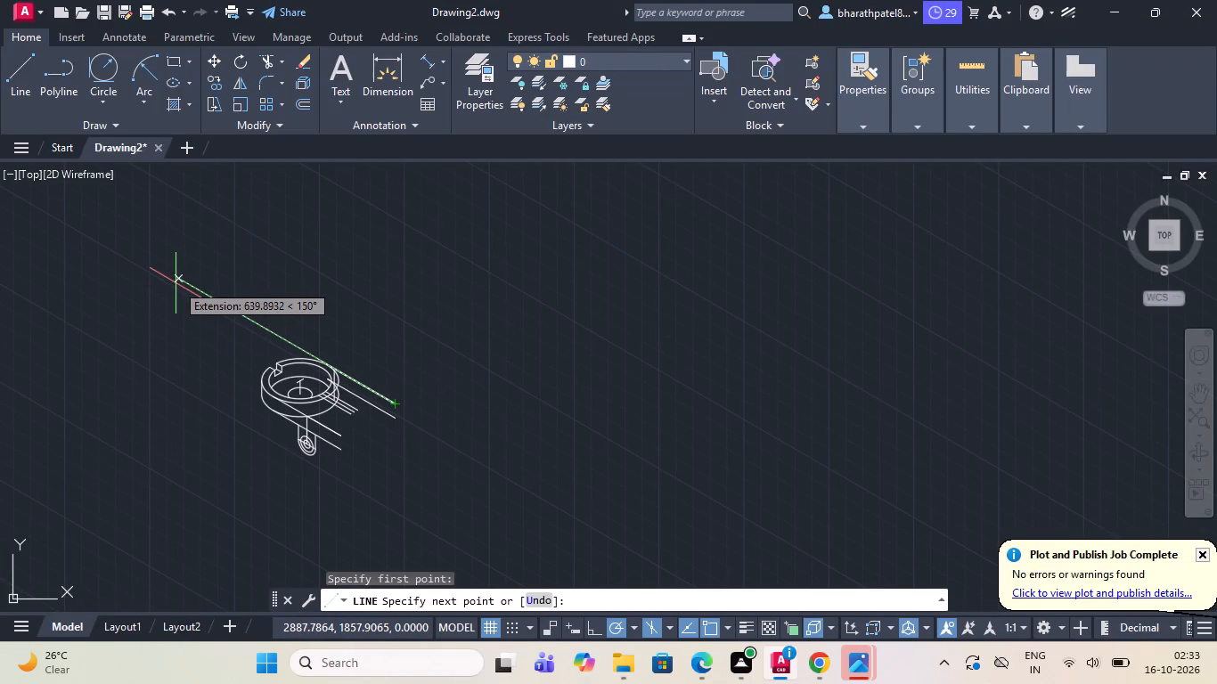
pyautogui.write('10')
pyautogui.press('0')
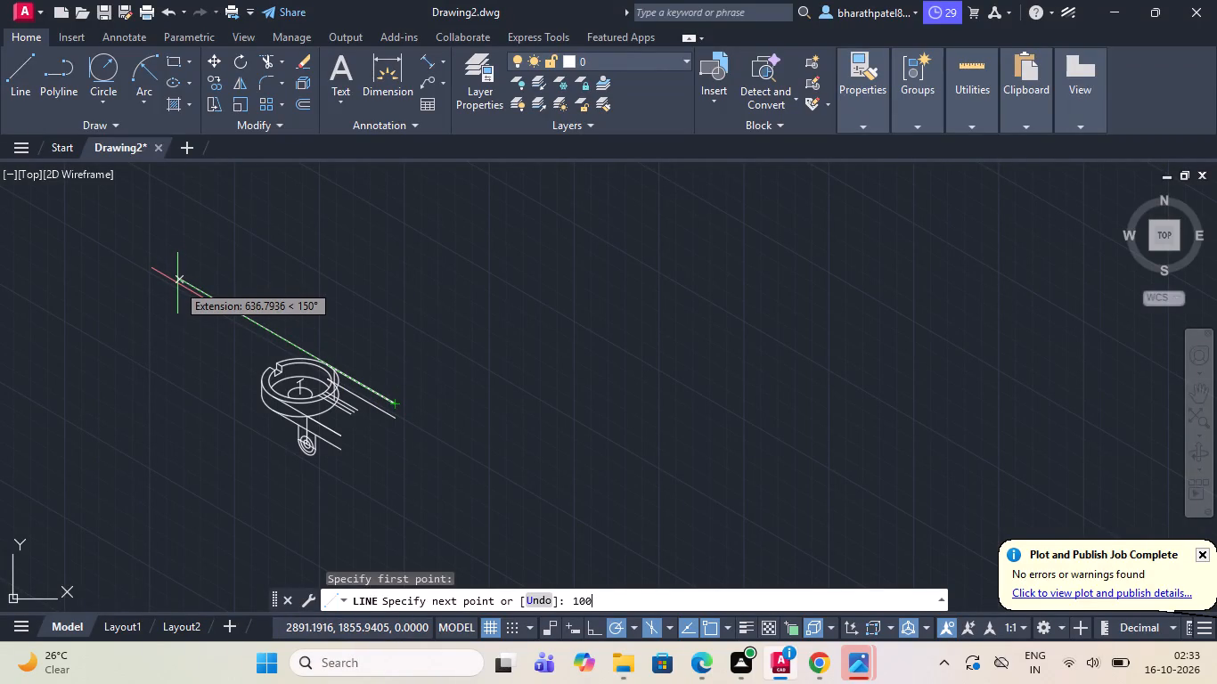
pyautogui.press('Return')
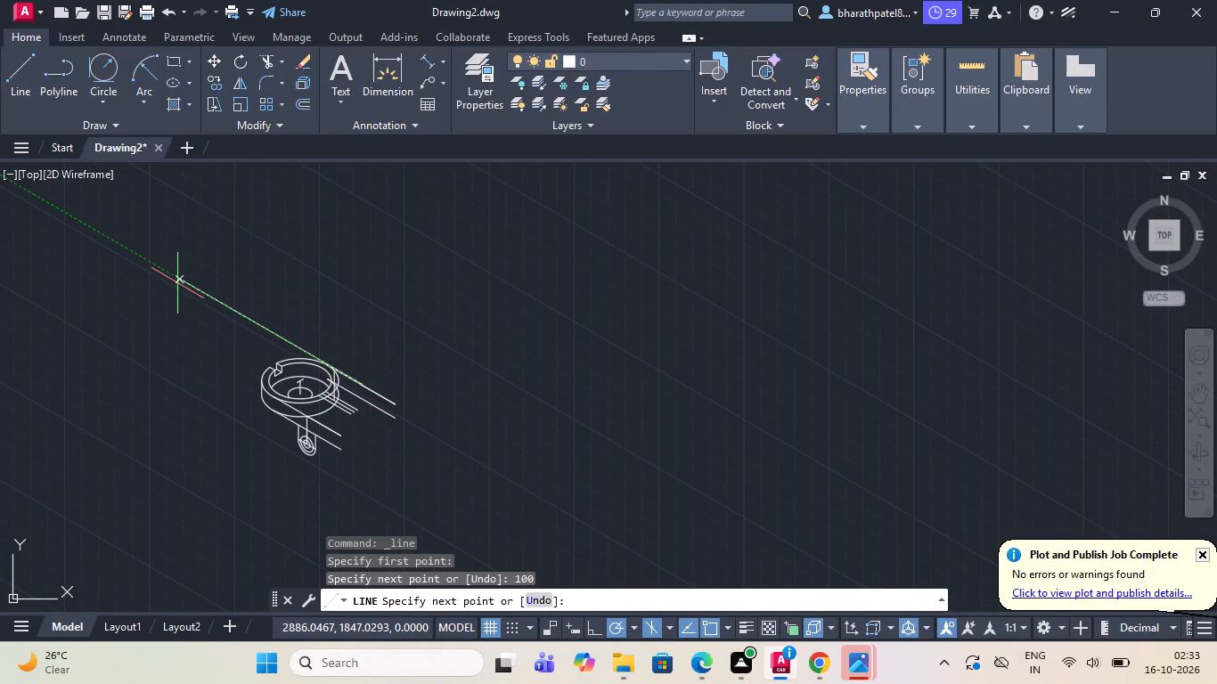
# Continue the line from the 100-long segment's inner end across to the near upper inclined edge, at the top of the lug's centre line.
pyautogui.scroll(1, 199, 468)
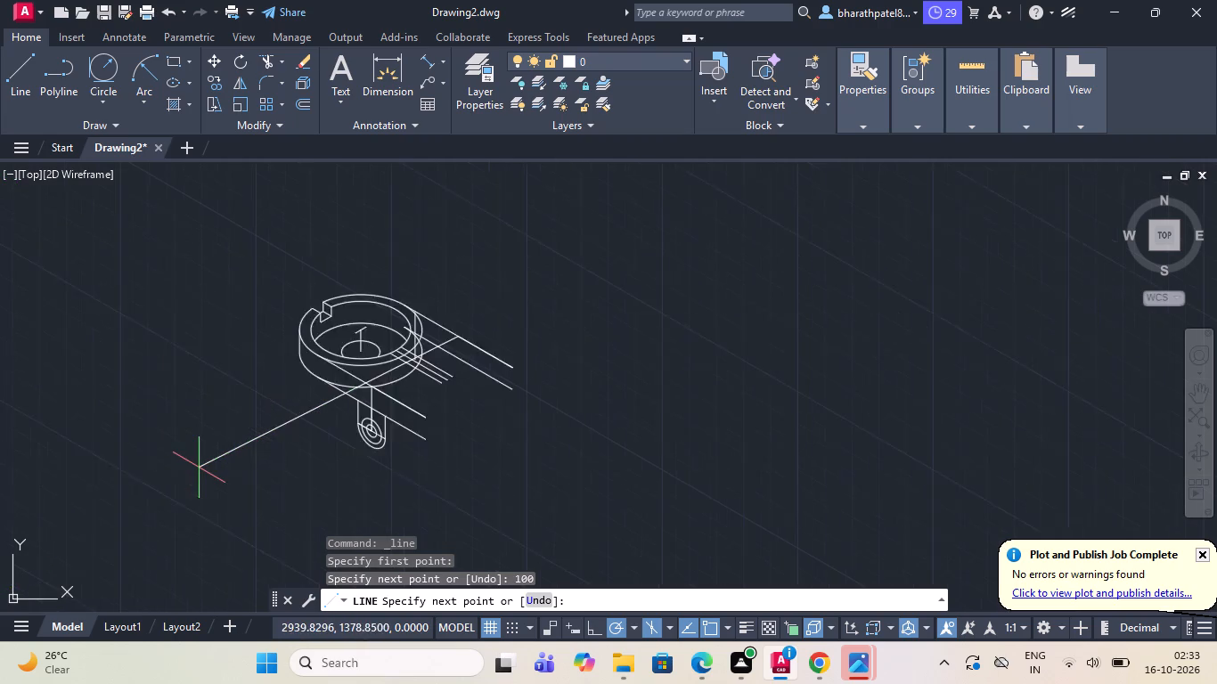
pyautogui.scroll(2, 199, 468)
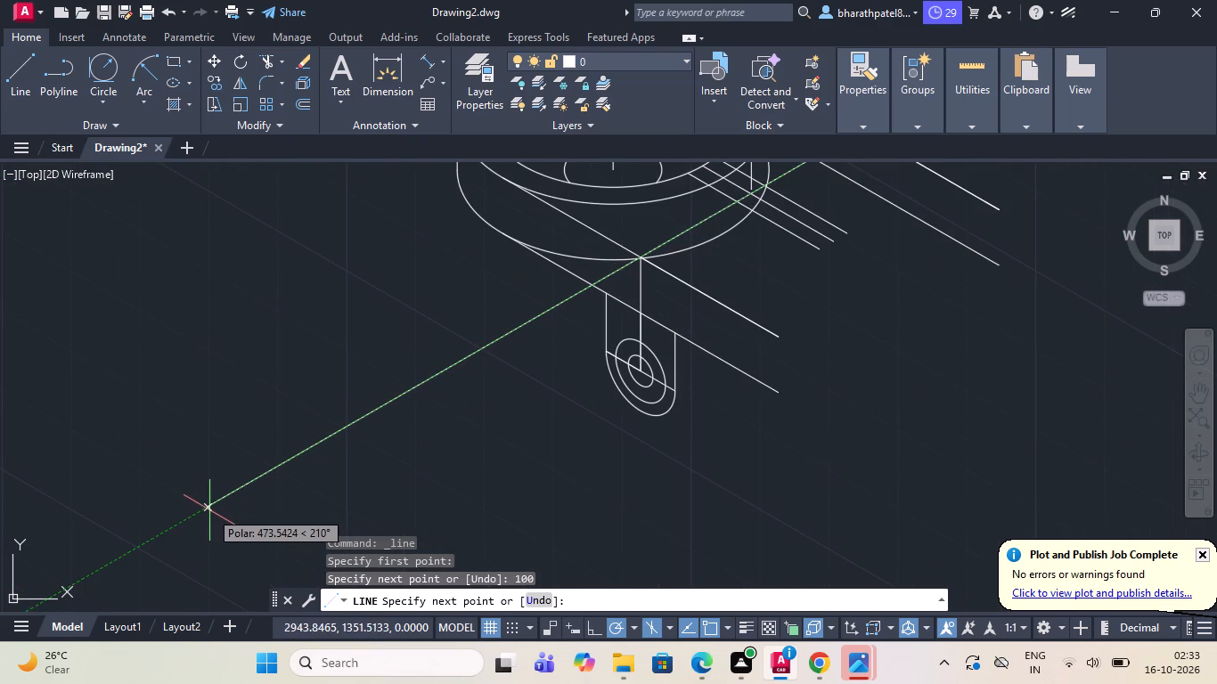
pyautogui.scroll(-2, 209, 510)
pyautogui.scroll(3, 329, 399)
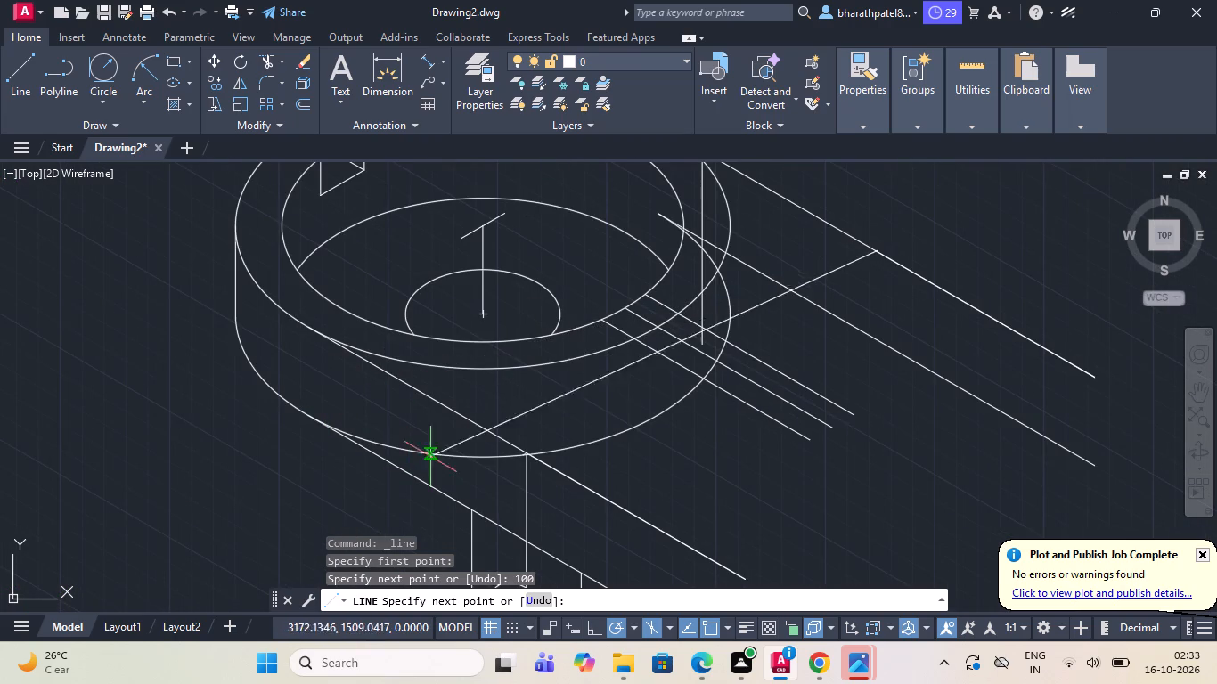
pyautogui.scroll(2, 544, 461)
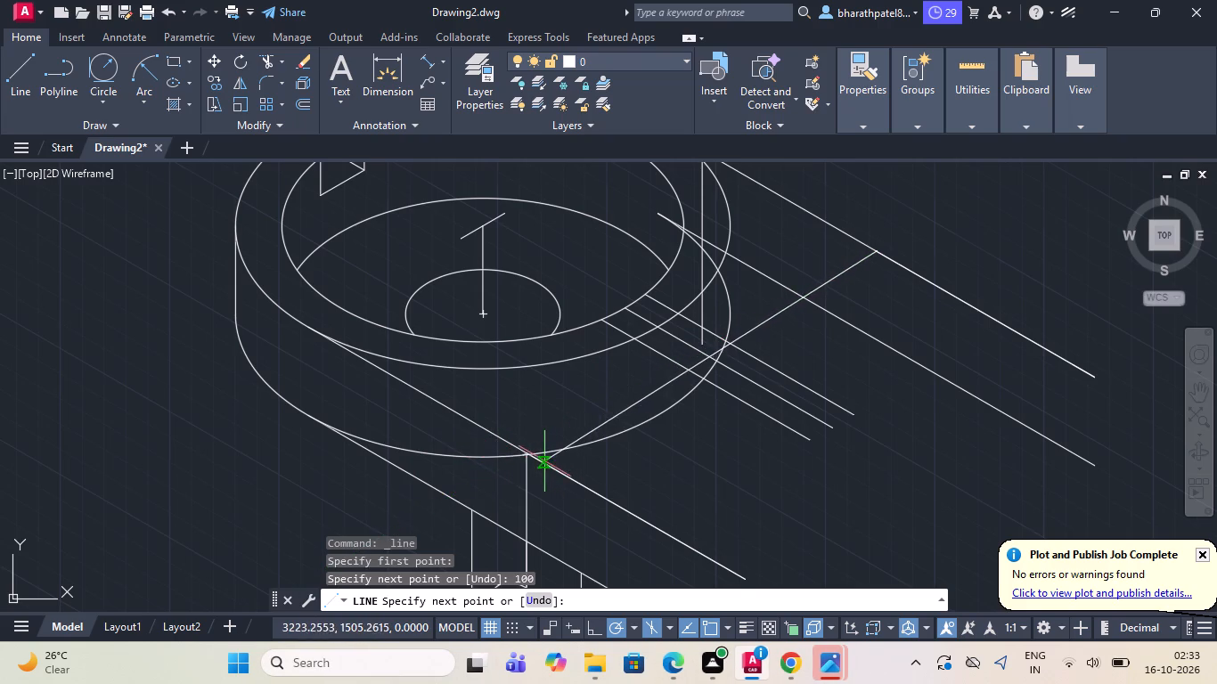
pyautogui.scroll(3, 543, 461)
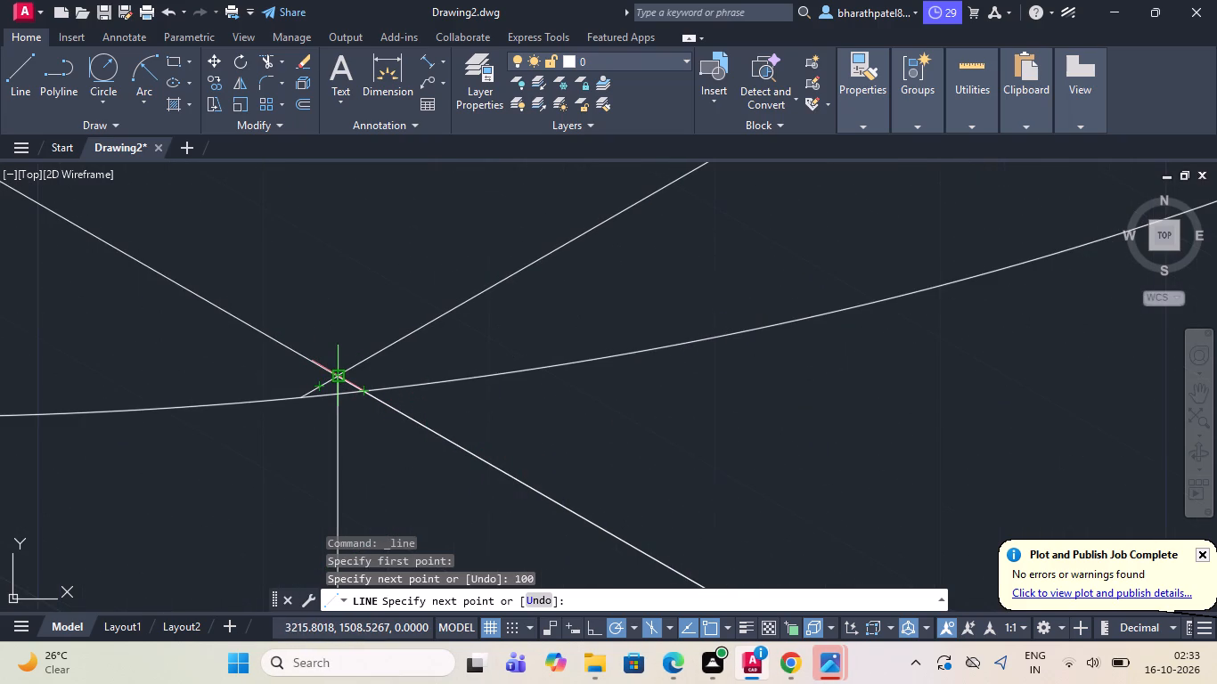
pyautogui.click(339, 372)
pyautogui.press('Escape')
# Trim the short stub of the cross line that projects past the near upper edge at the top of the lug's centre line.
pyautogui.scroll(-7, 330, 379)
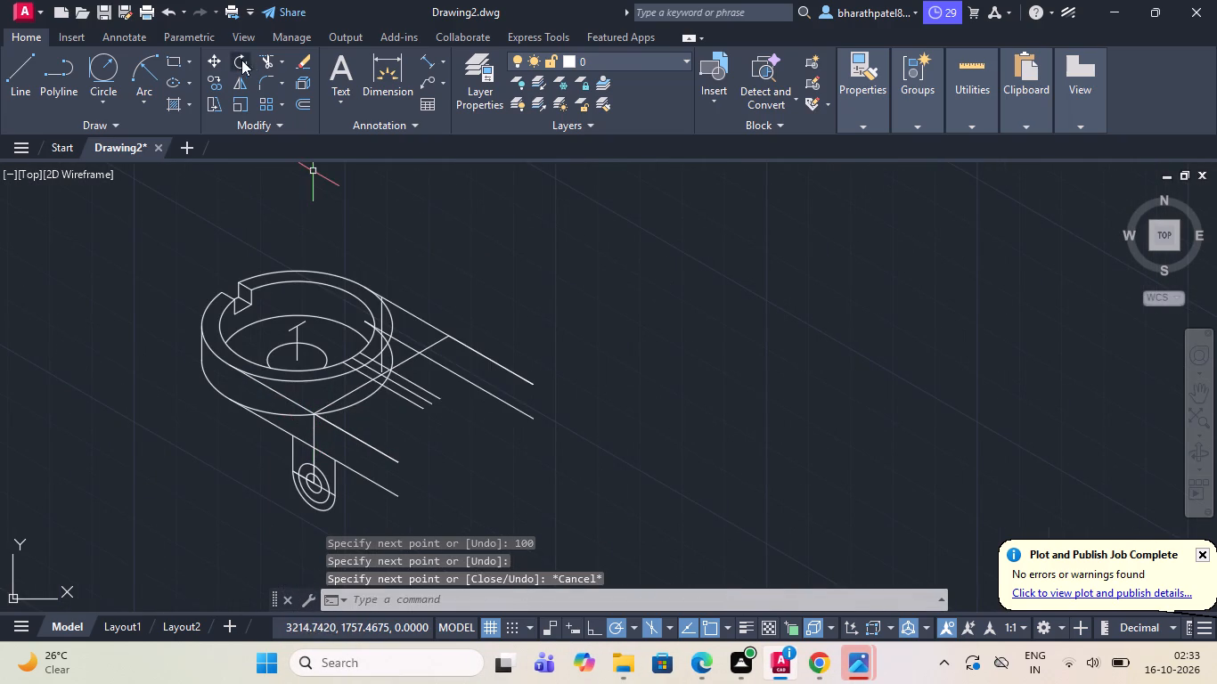
pyautogui.click(269, 58)
pyautogui.scroll(7, 321, 407)
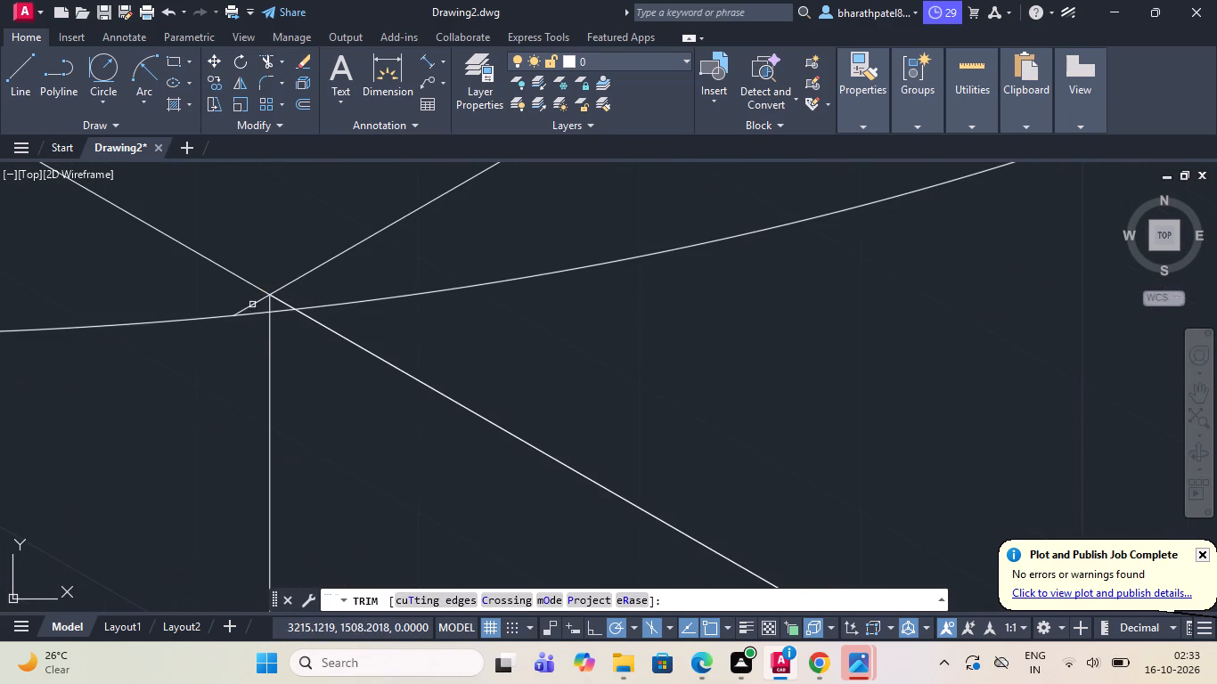
pyautogui.click(253, 307)
# Trim the outer portions of the three short parallel inclined lines where they extend beyond the ring's lower outer arc.
pyautogui.scroll(-9, 253, 308)
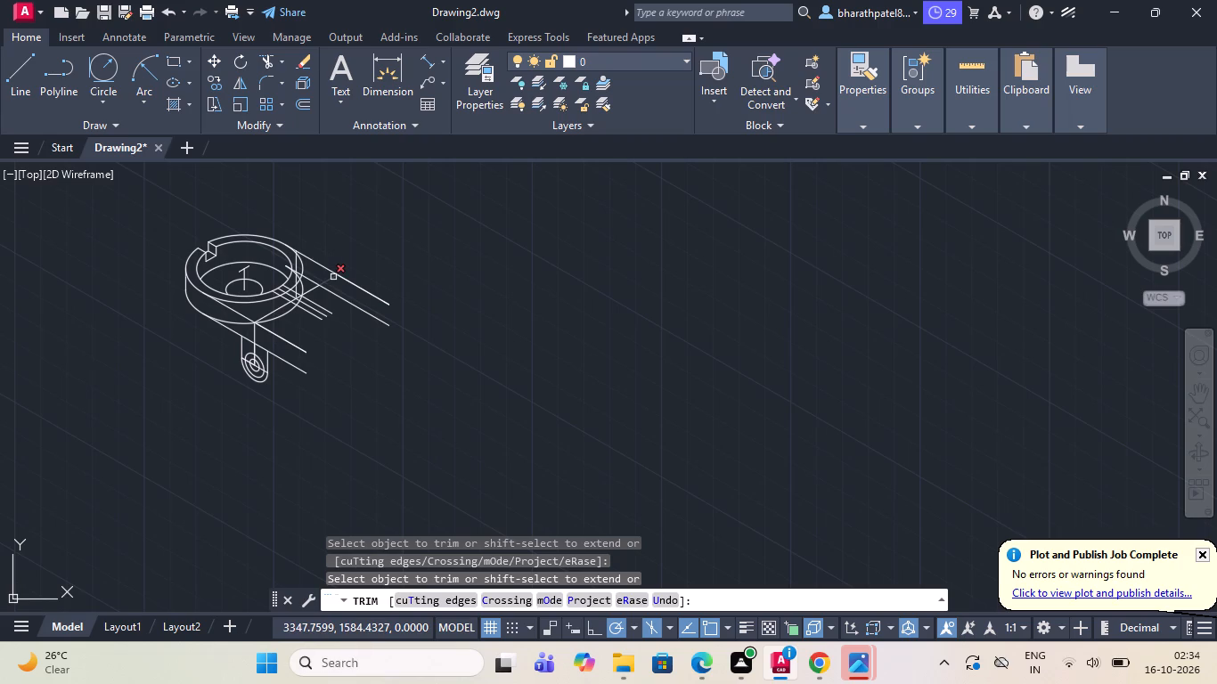
pyautogui.scroll(3, 325, 296)
pyautogui.moveTo(323, 295); pyautogui.dragTo(322, 301)
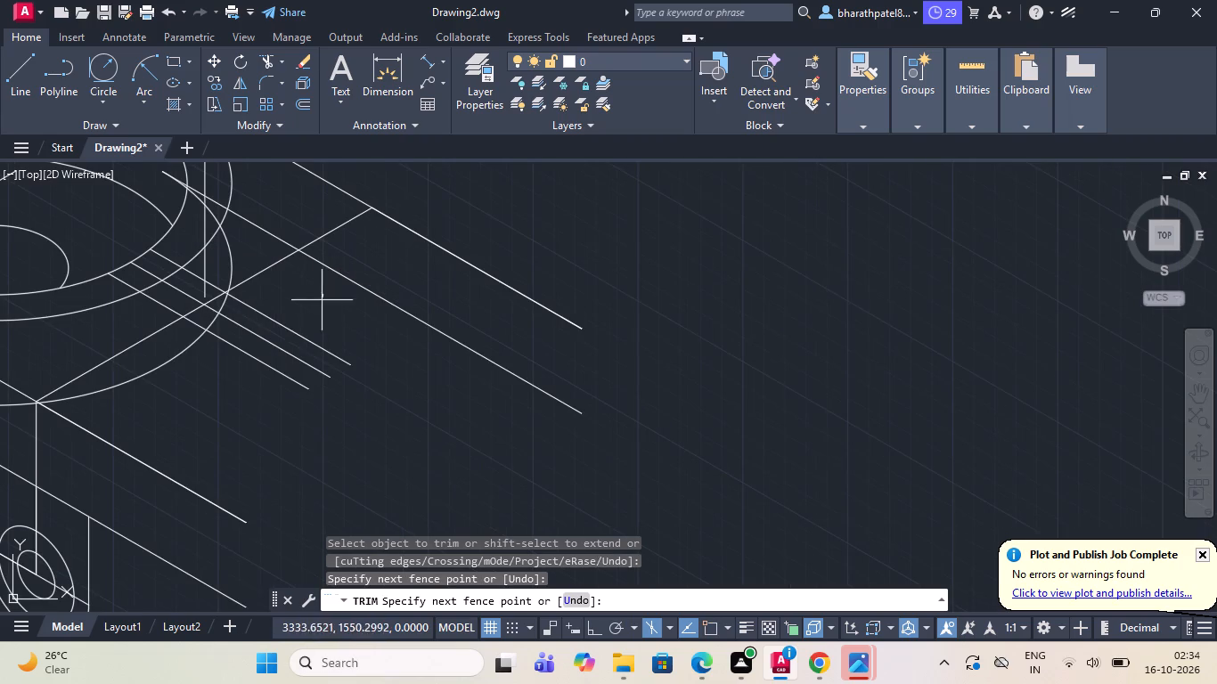
pyautogui.moveTo(322, 301); pyautogui.dragTo(275, 374)
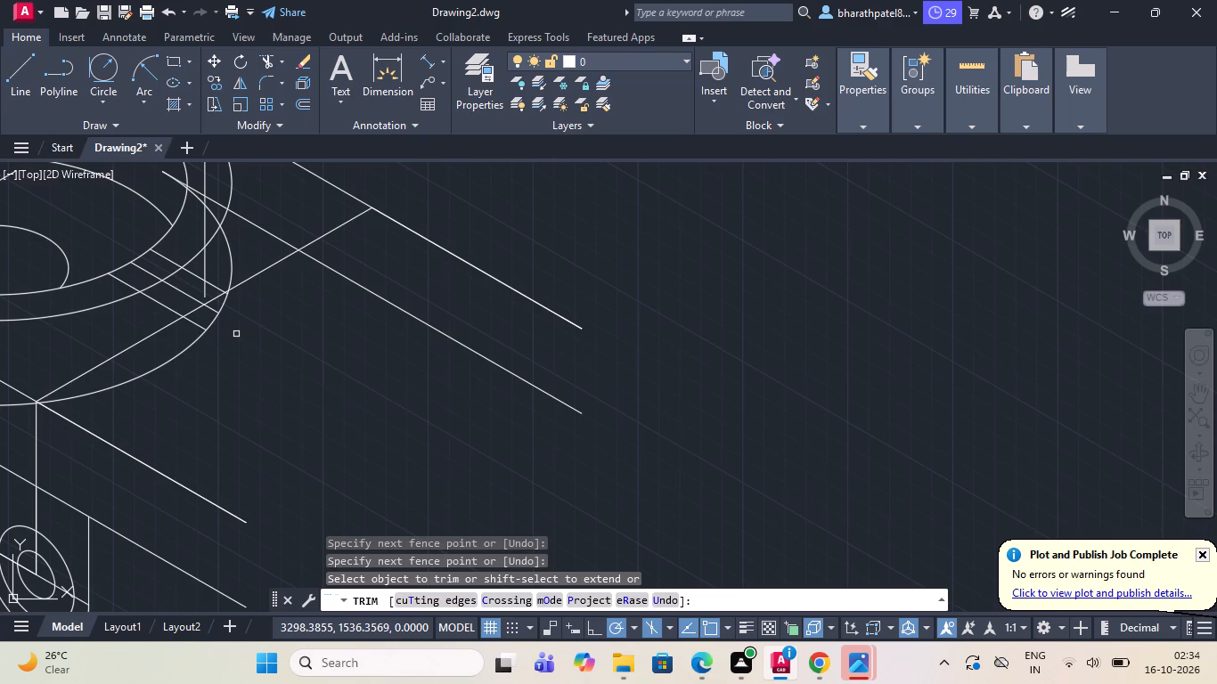
pyautogui.scroll(-2, 231, 329)
pyautogui.scroll(4, 203, 295)
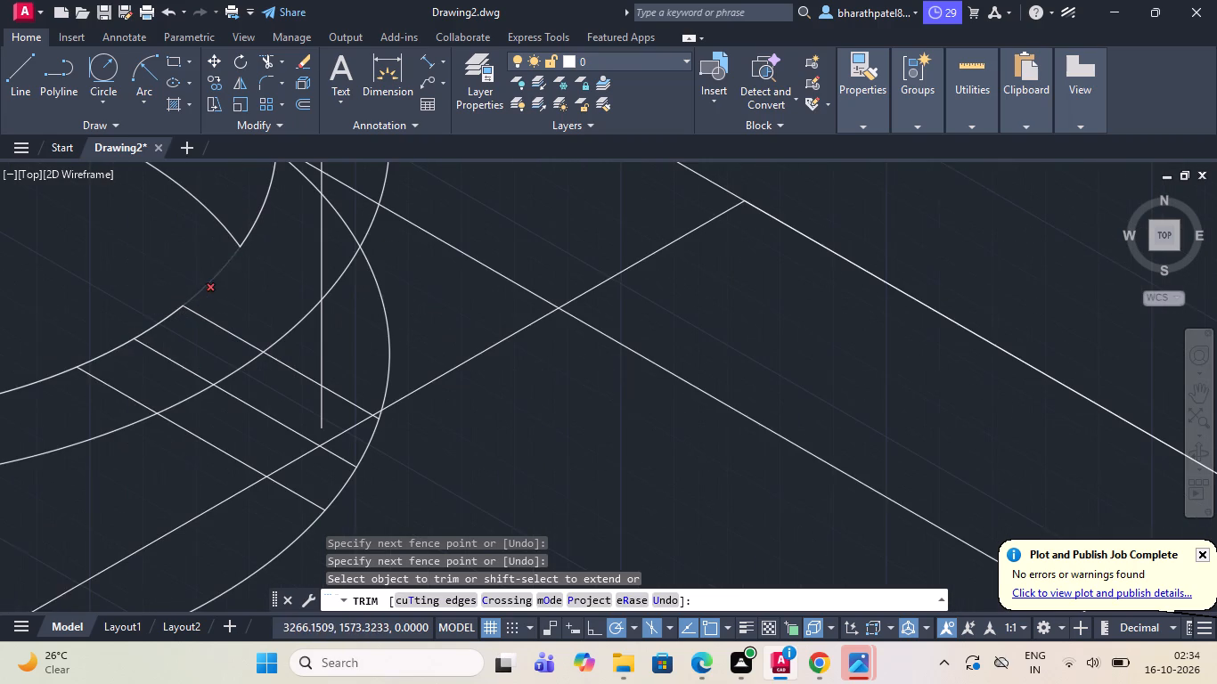
# Draw a vertical line about 75 long downward from the cross line's end on the far upper edge, past the far lower edge.
pyautogui.scroll(-5, 203, 294)
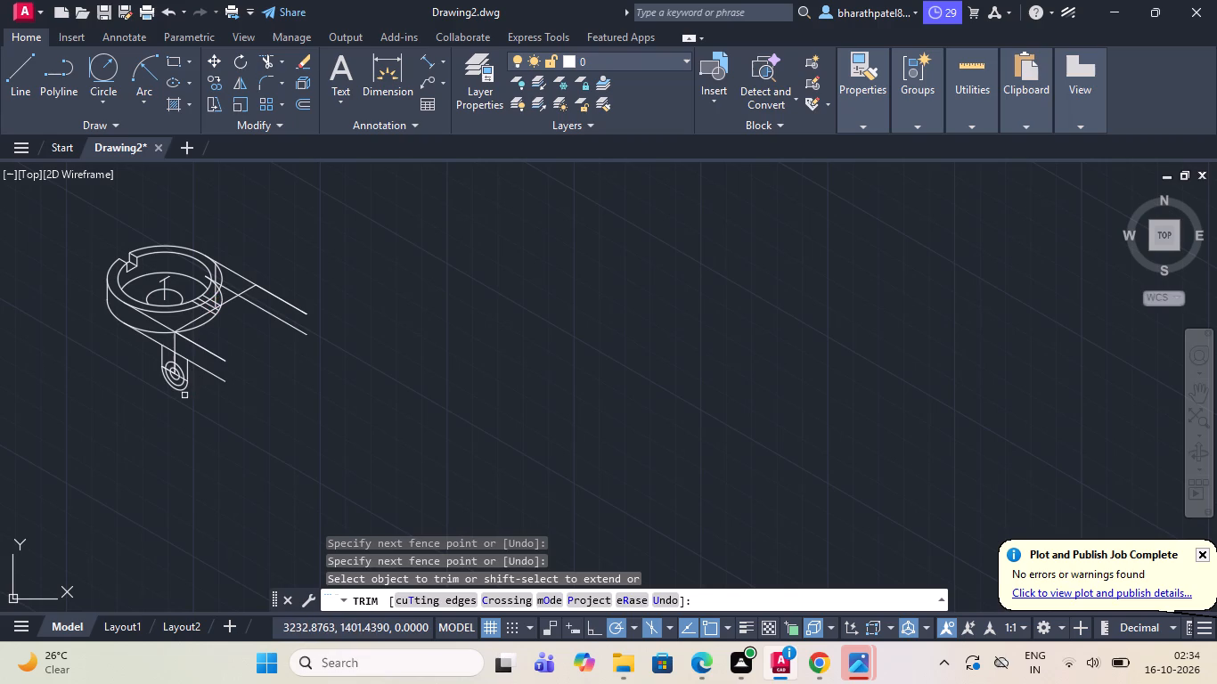
pyautogui.click(17, 80)
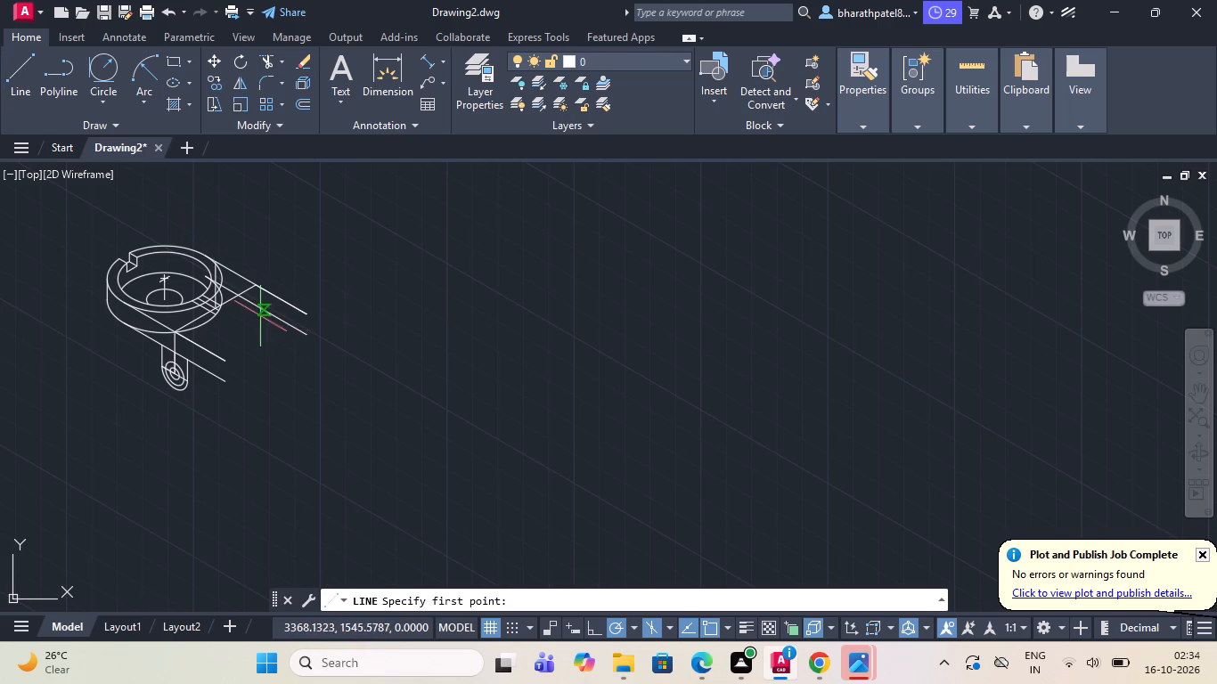
pyautogui.scroll(3, 259, 316)
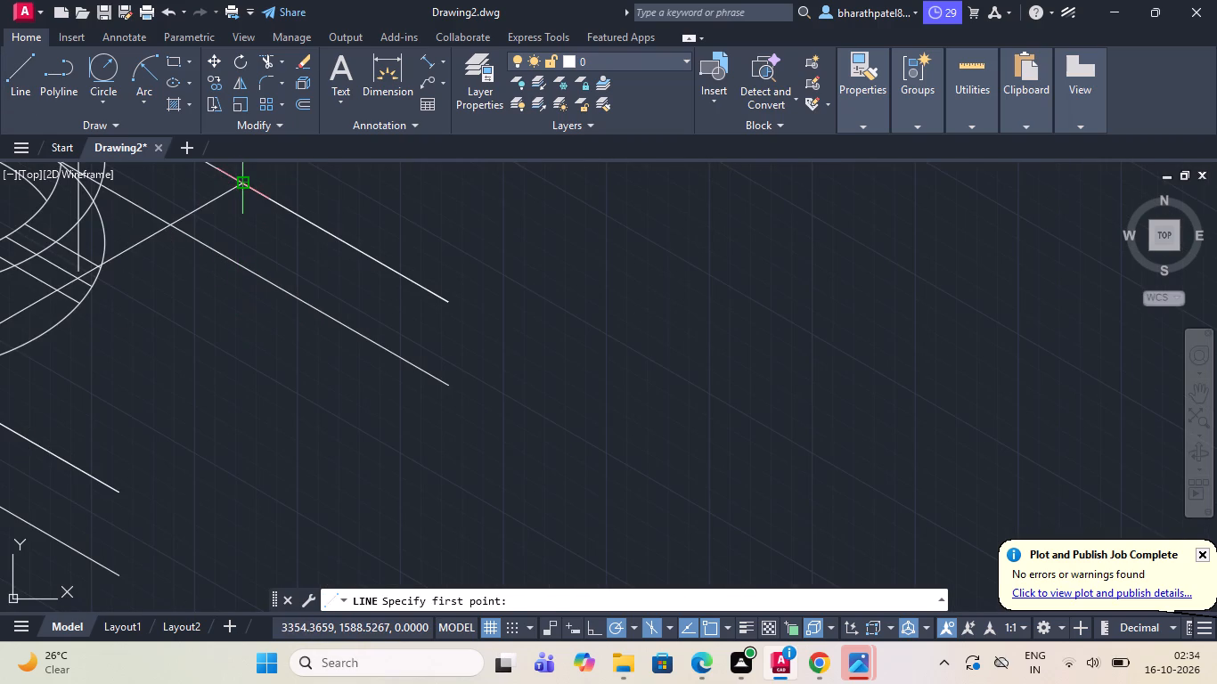
pyautogui.click(241, 186)
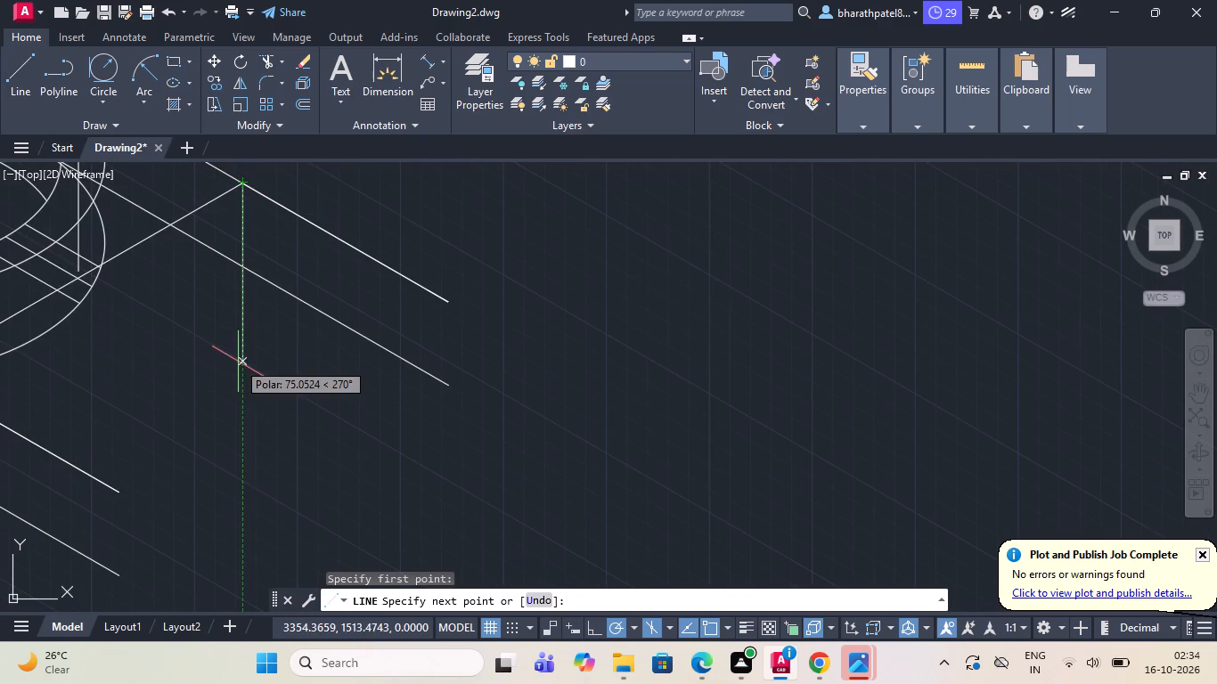
pyautogui.click(240, 360)
pyautogui.press('Escape')
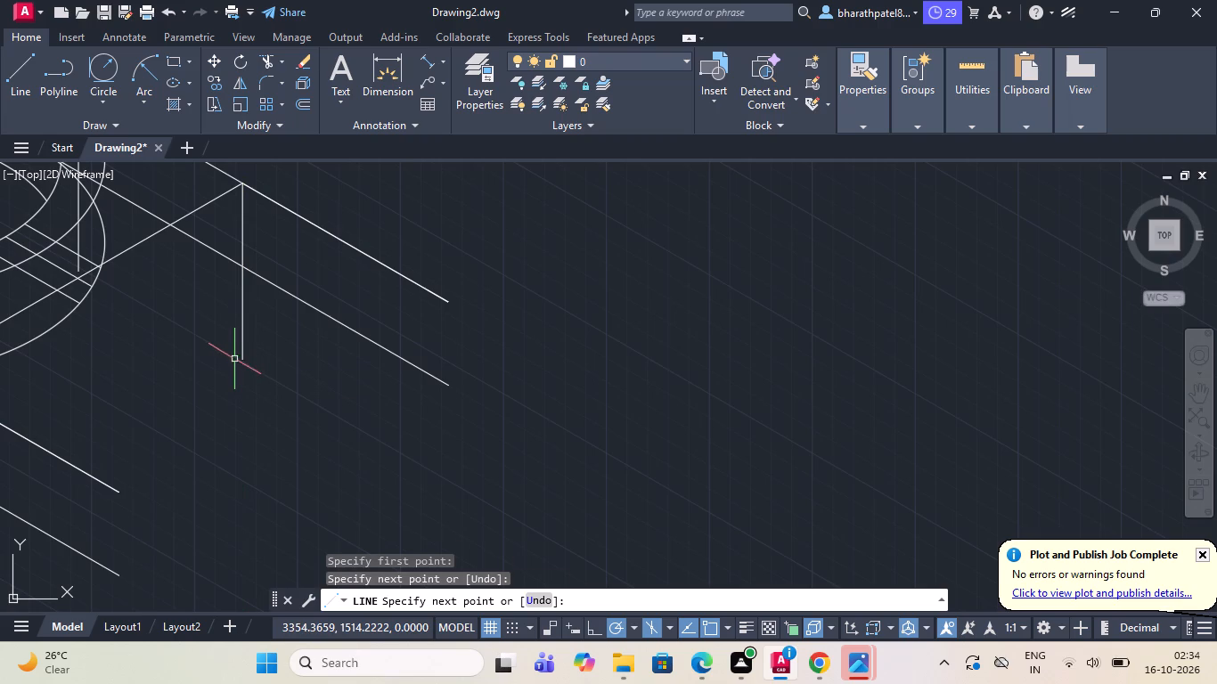
# Draw a lower cross line from where the far vertical meets the far lower edge to where the lug's centre line meets the near lower edge.
pyautogui.click(24, 72)
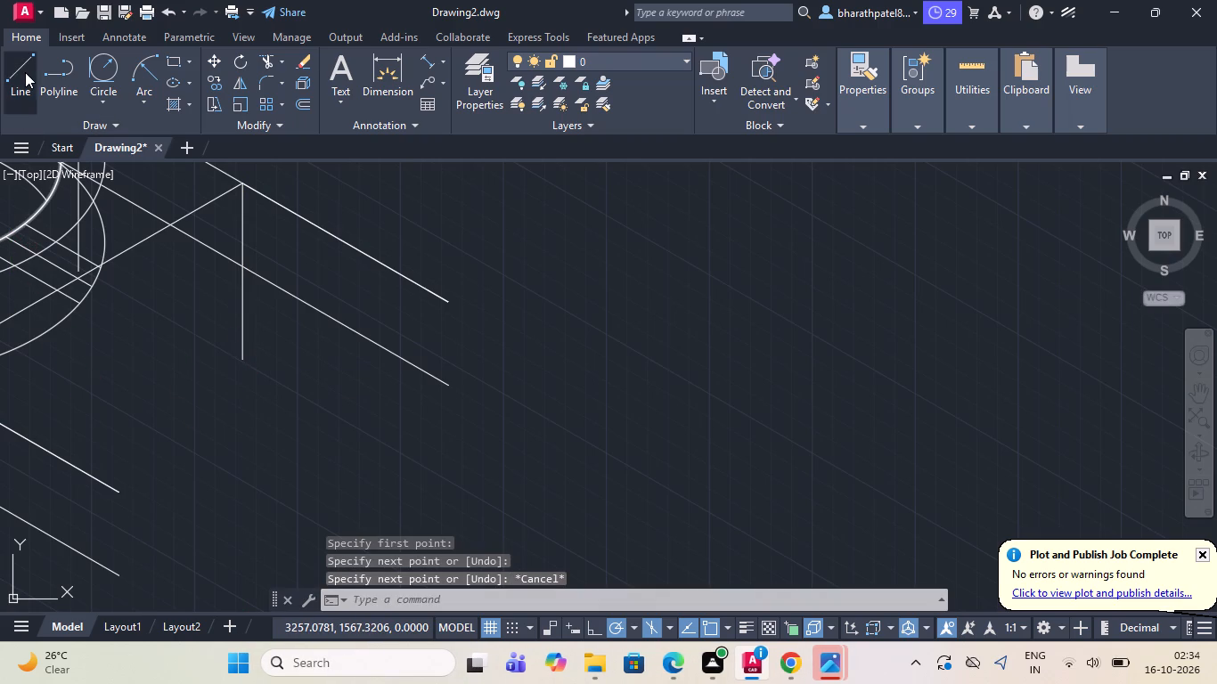
pyautogui.scroll(-1, 25, 72)
pyautogui.scroll(-2, 181, 208)
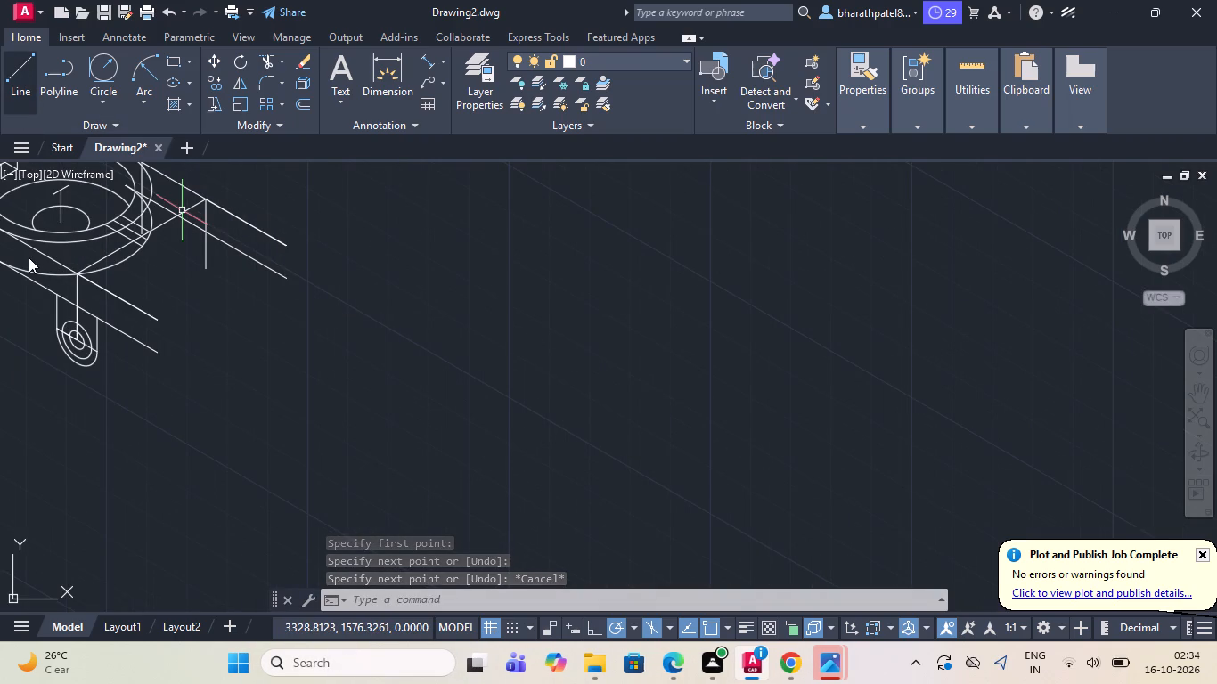
pyautogui.scroll(2, 82, 257)
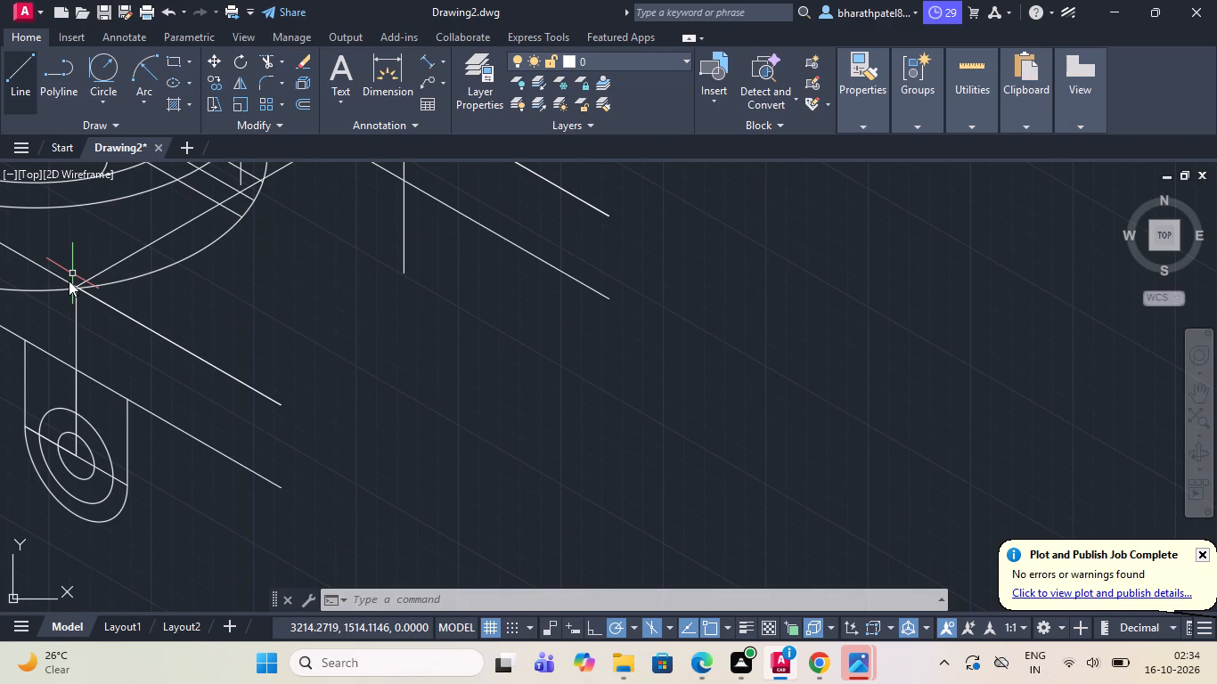
pyautogui.click(12, 79)
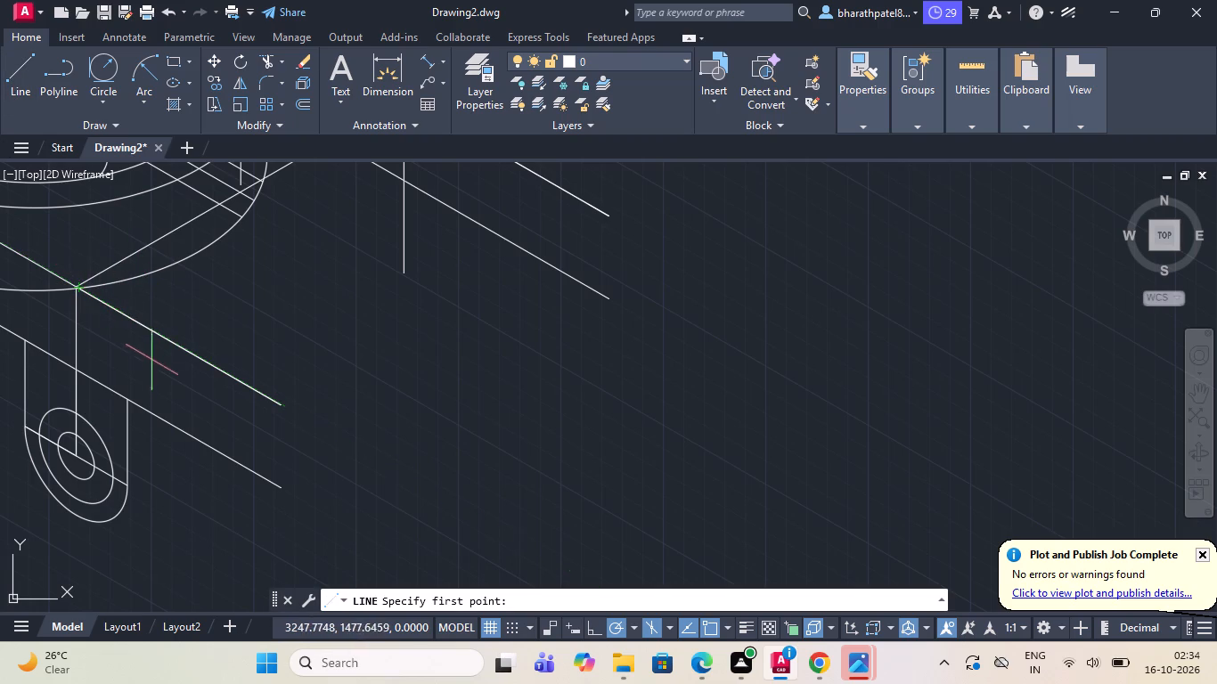
pyautogui.scroll(-2, 143, 387)
pyautogui.scroll(3, 176, 318)
pyautogui.scroll(-3, 167, 338)
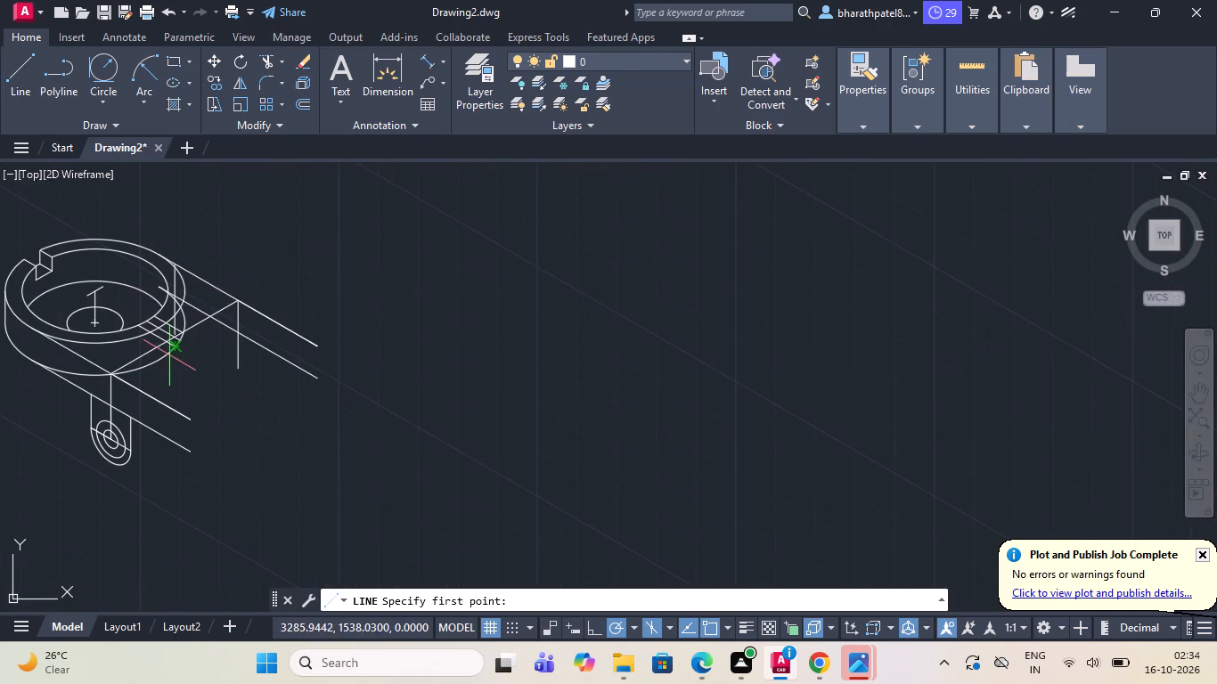
pyautogui.scroll(2, 199, 289)
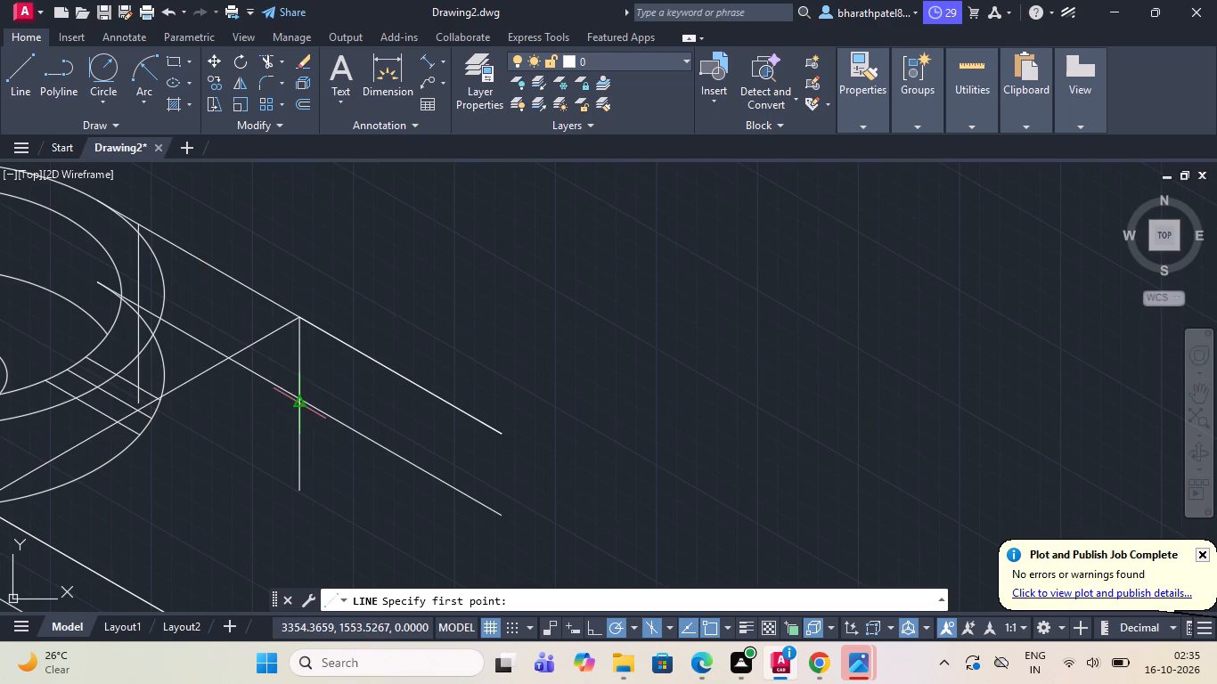
pyautogui.scroll(3, 297, 395)
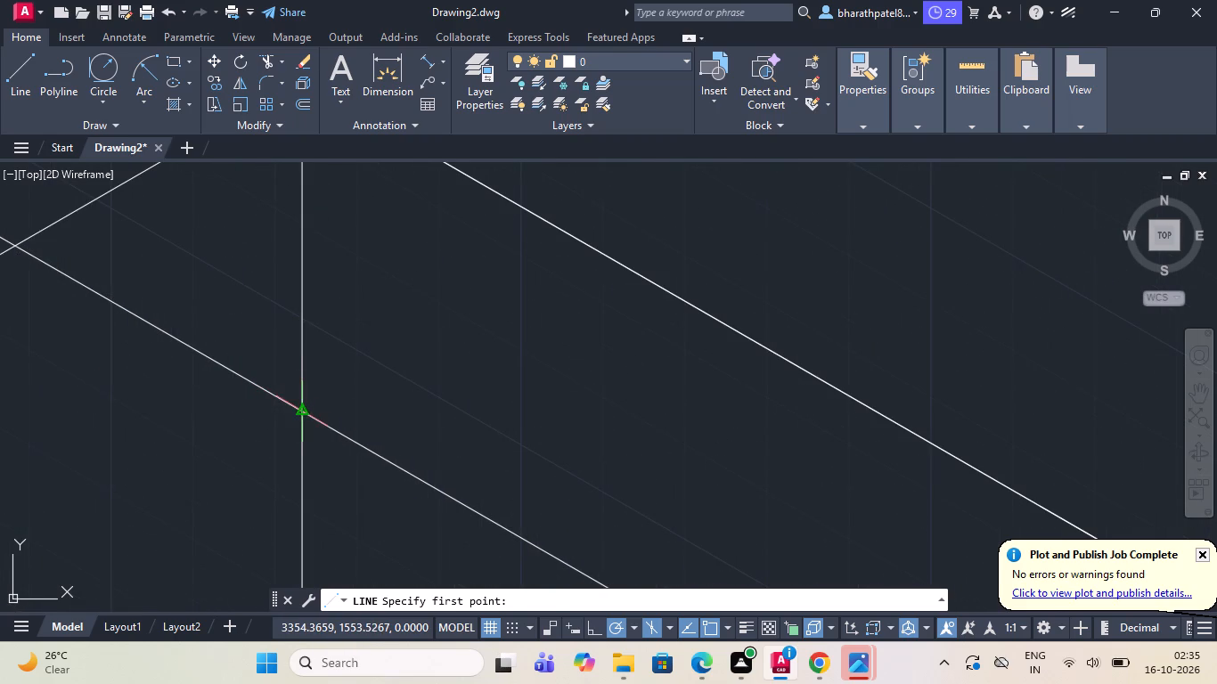
pyautogui.click(298, 406)
pyautogui.scroll(-7, 298, 405)
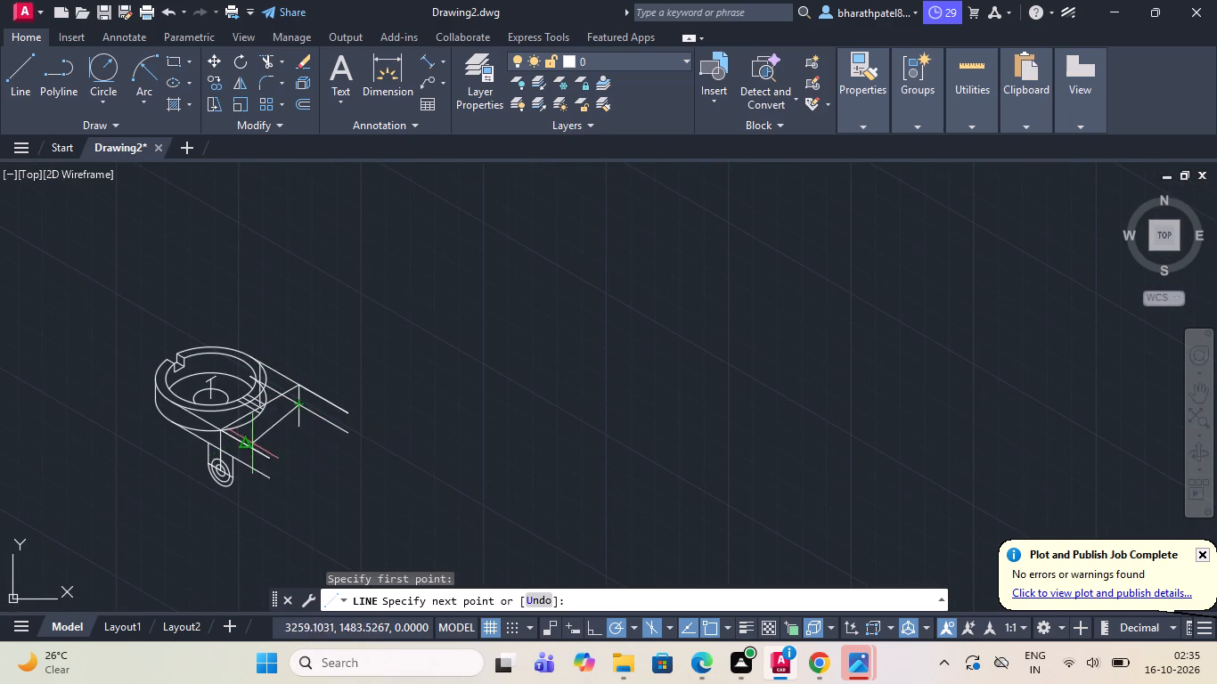
pyautogui.scroll(4, 218, 457)
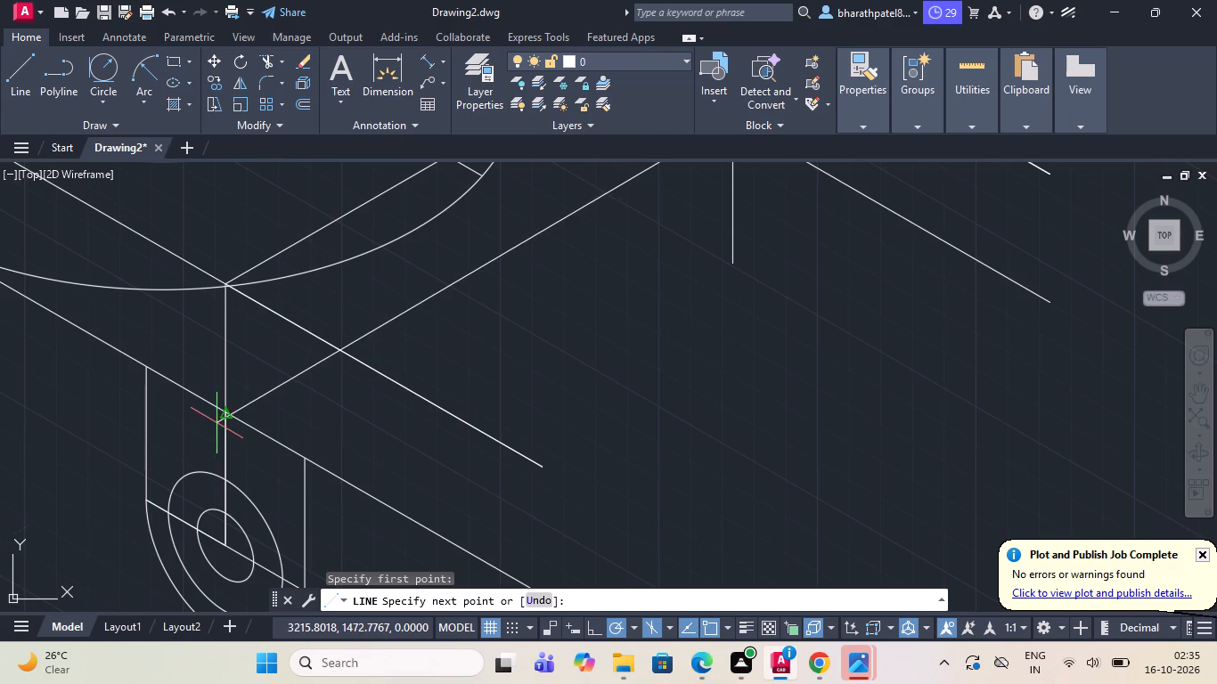
pyautogui.click(220, 419)
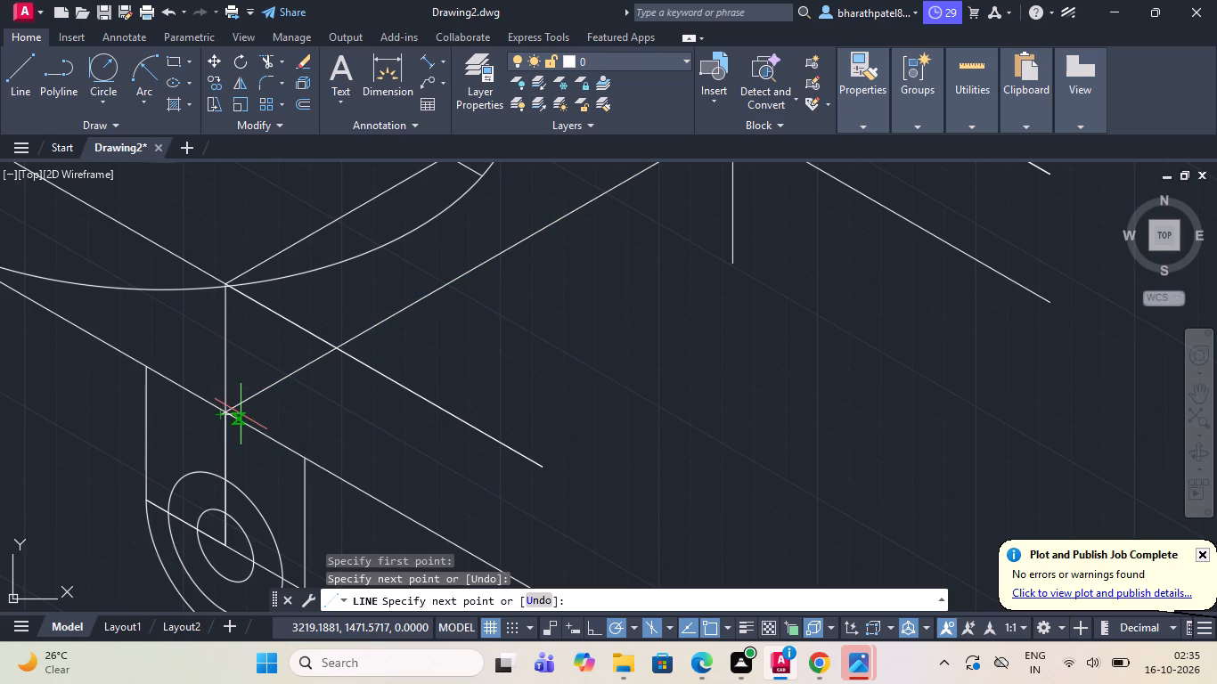
pyautogui.press('Escape')
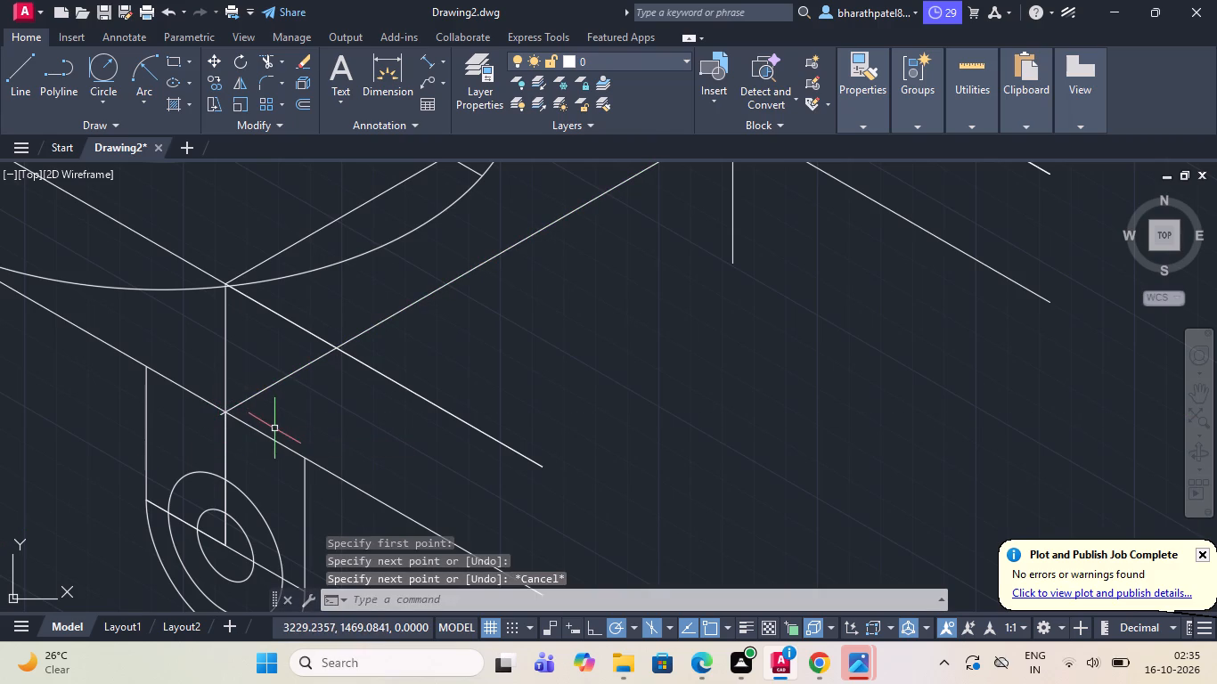
pyautogui.scroll(-2, 306, 420)
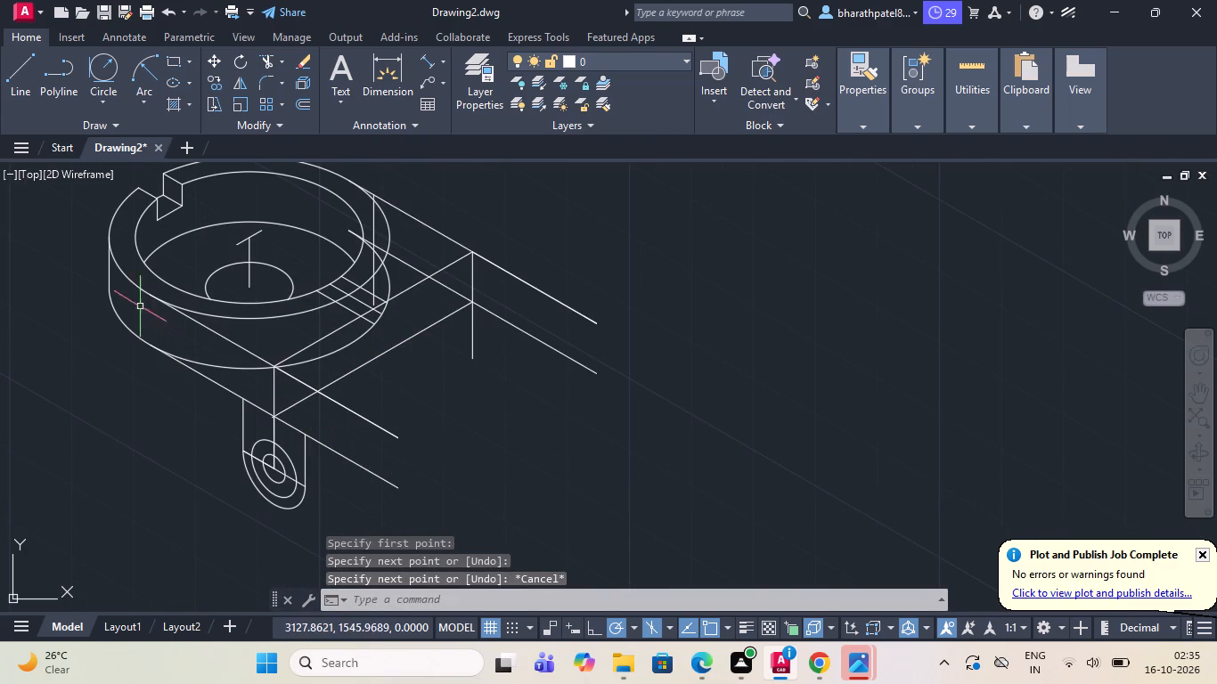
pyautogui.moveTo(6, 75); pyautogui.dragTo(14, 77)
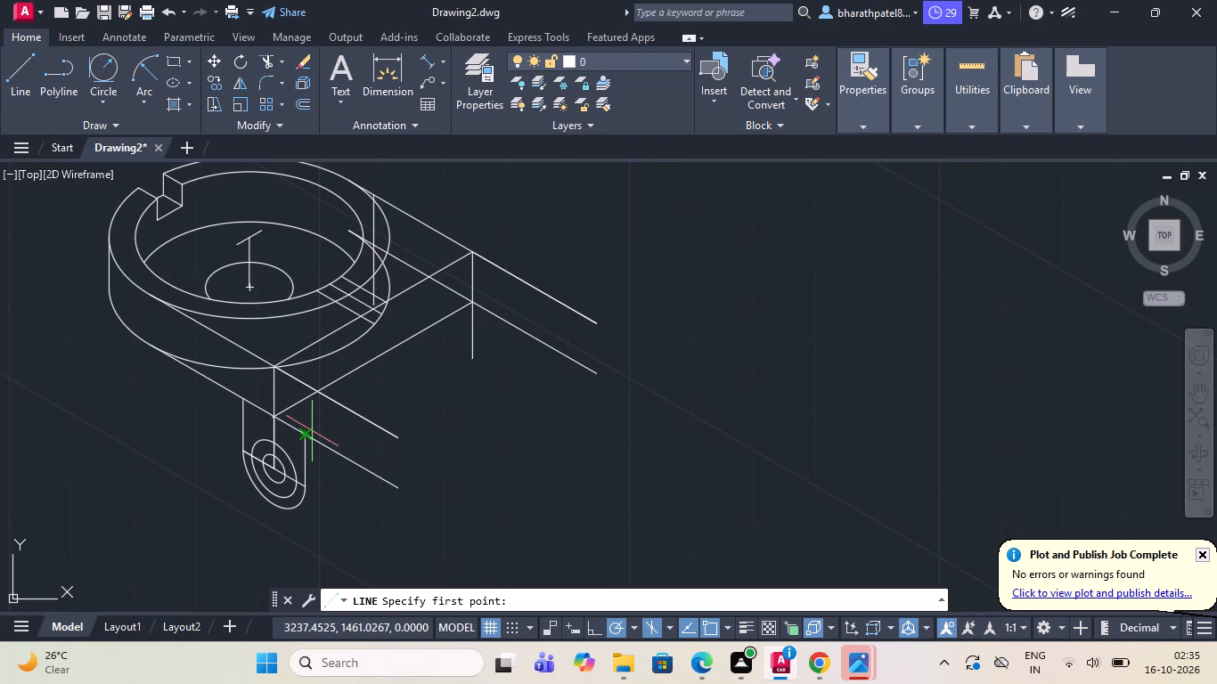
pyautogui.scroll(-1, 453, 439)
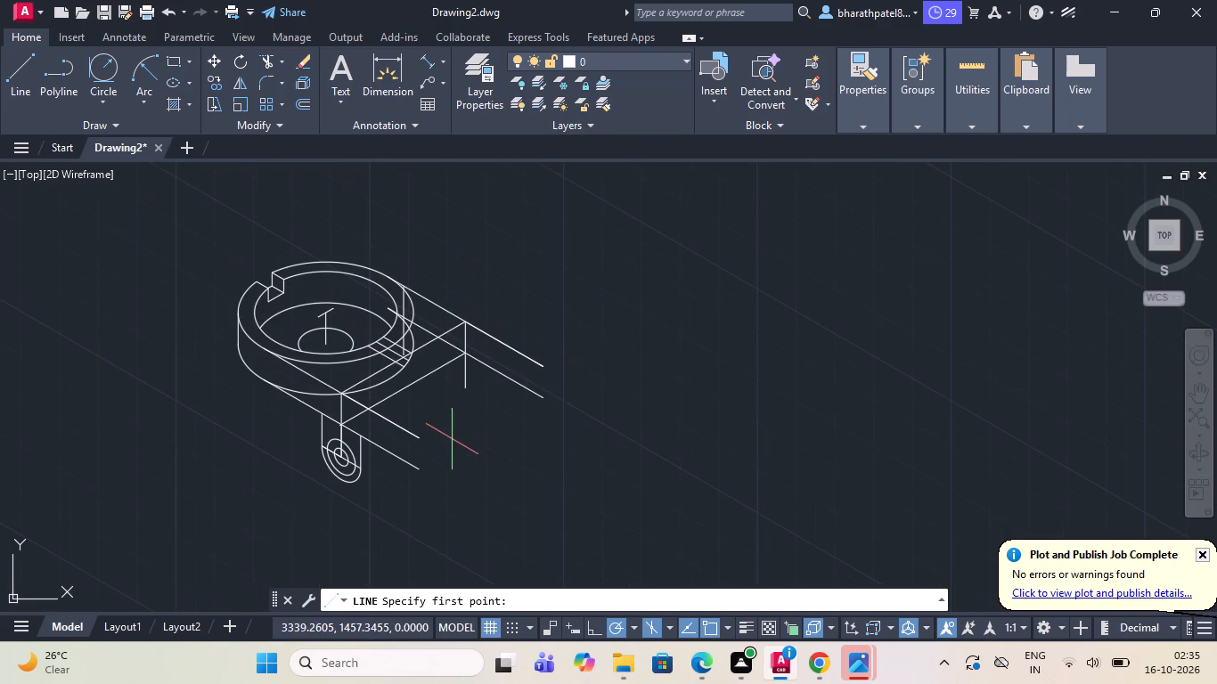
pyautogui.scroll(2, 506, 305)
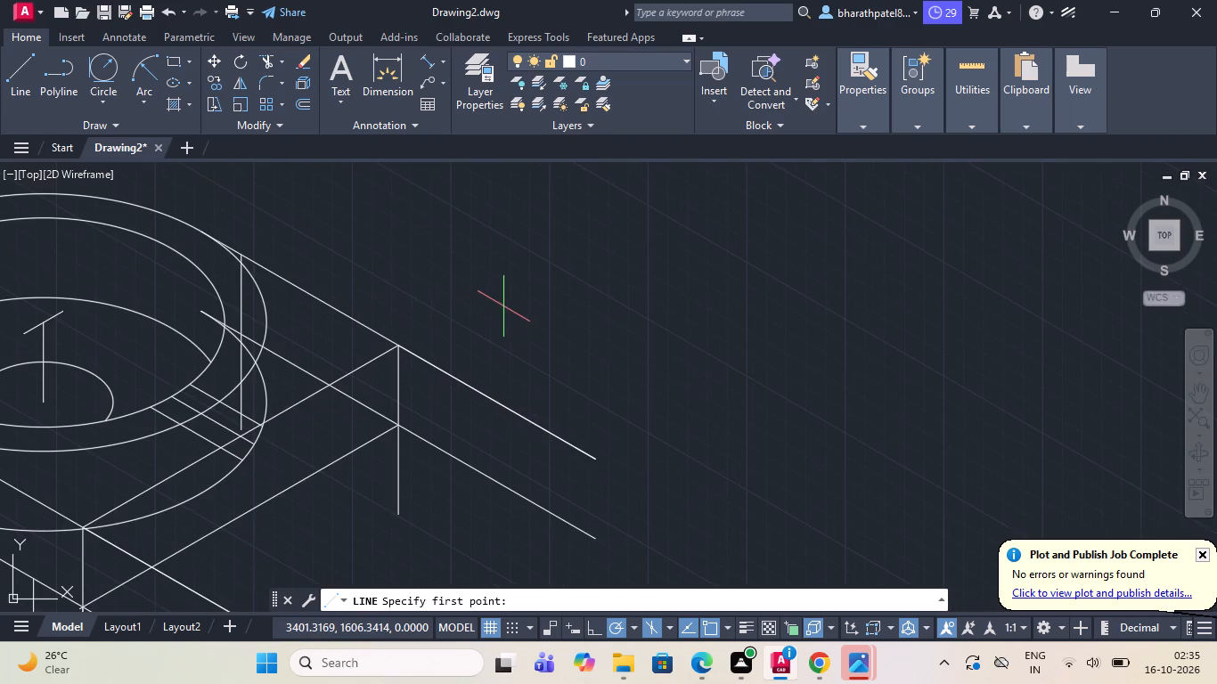
# Trim the ring's lower outer arc on both sides of the three short parallel inclined lines, including the bit above their far line.
pyautogui.click(271, 57)
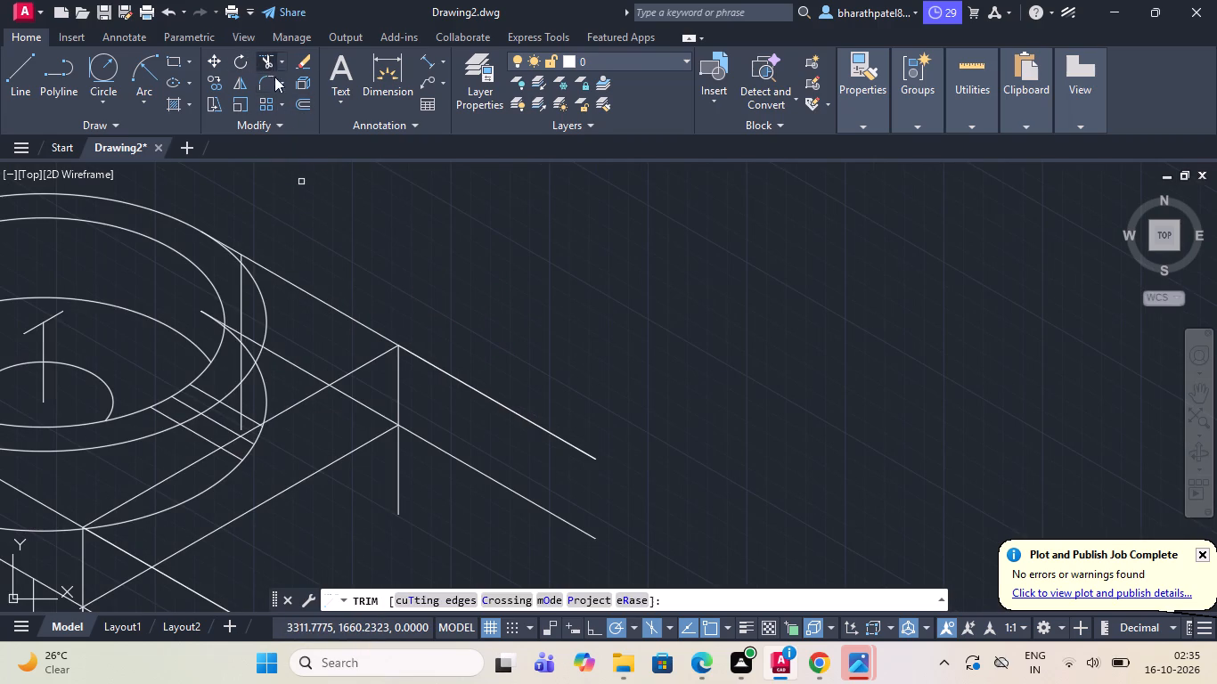
pyautogui.click(225, 476)
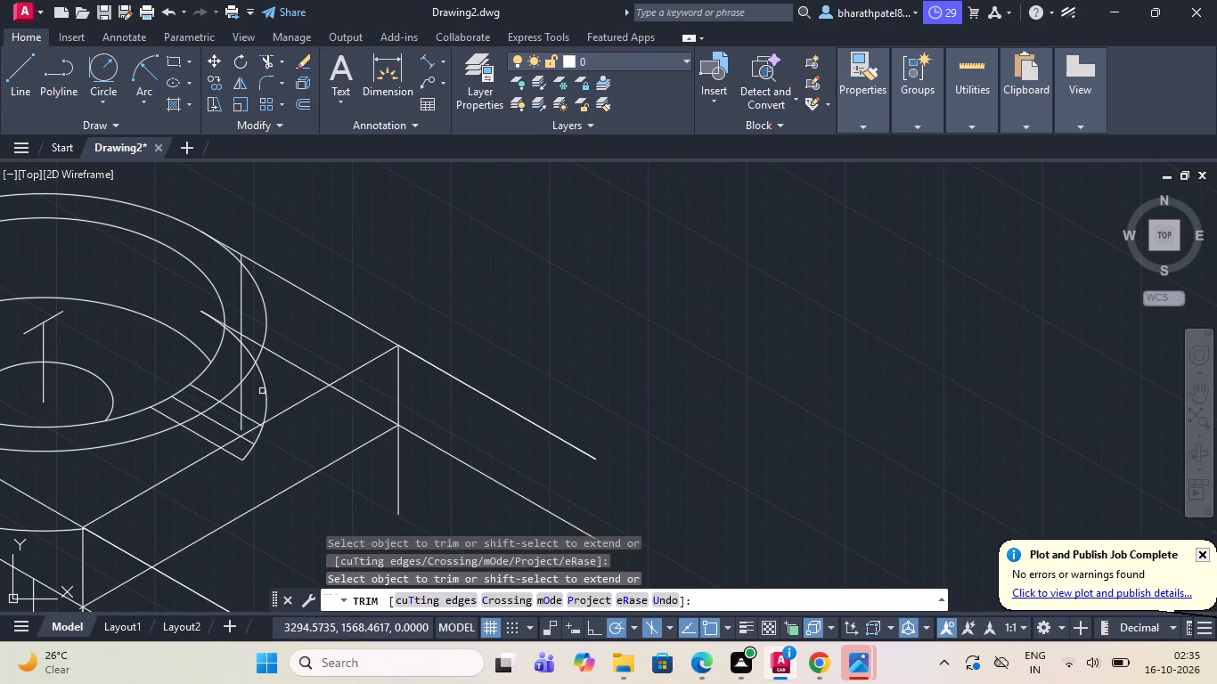
pyautogui.click(262, 391)
pyautogui.click(270, 387)
pyautogui.scroll(-2, 255, 403)
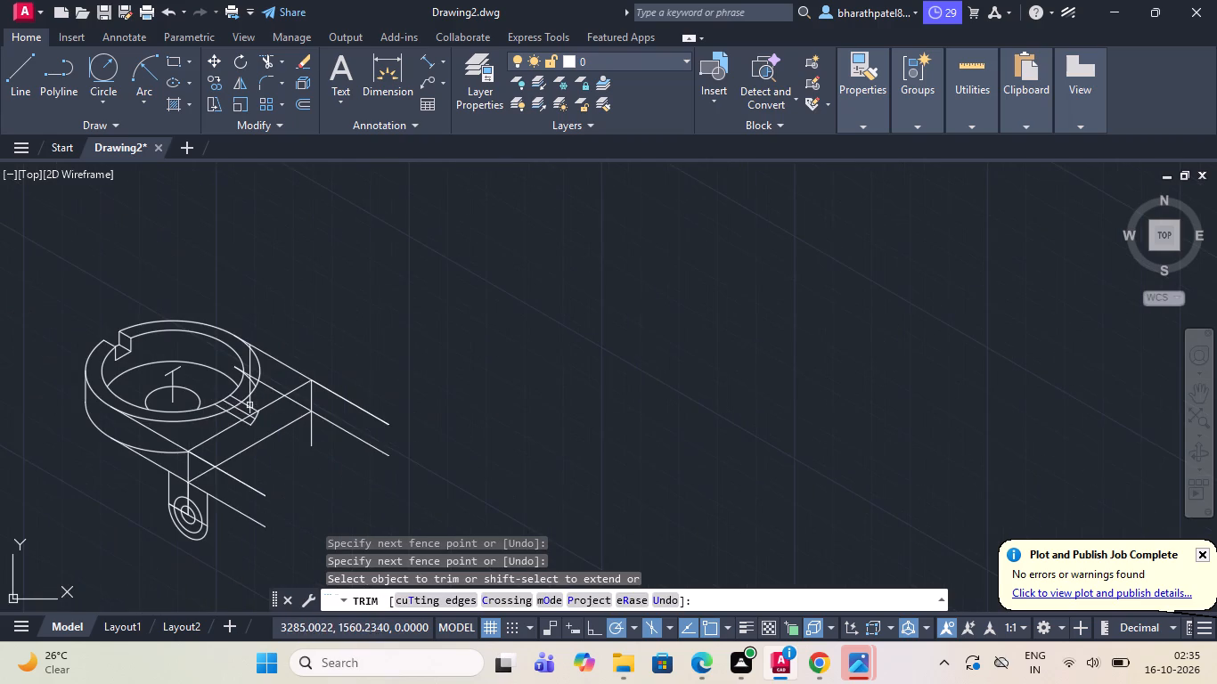
pyautogui.scroll(3, 215, 414)
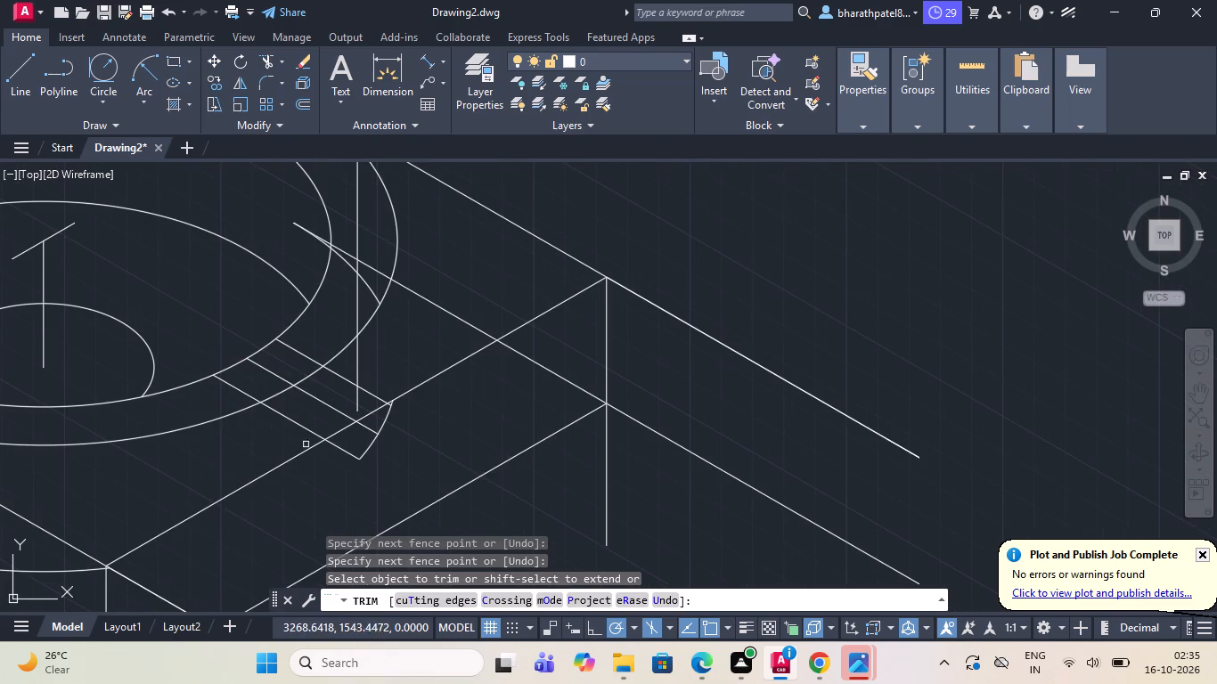
pyautogui.scroll(5, 383, 403)
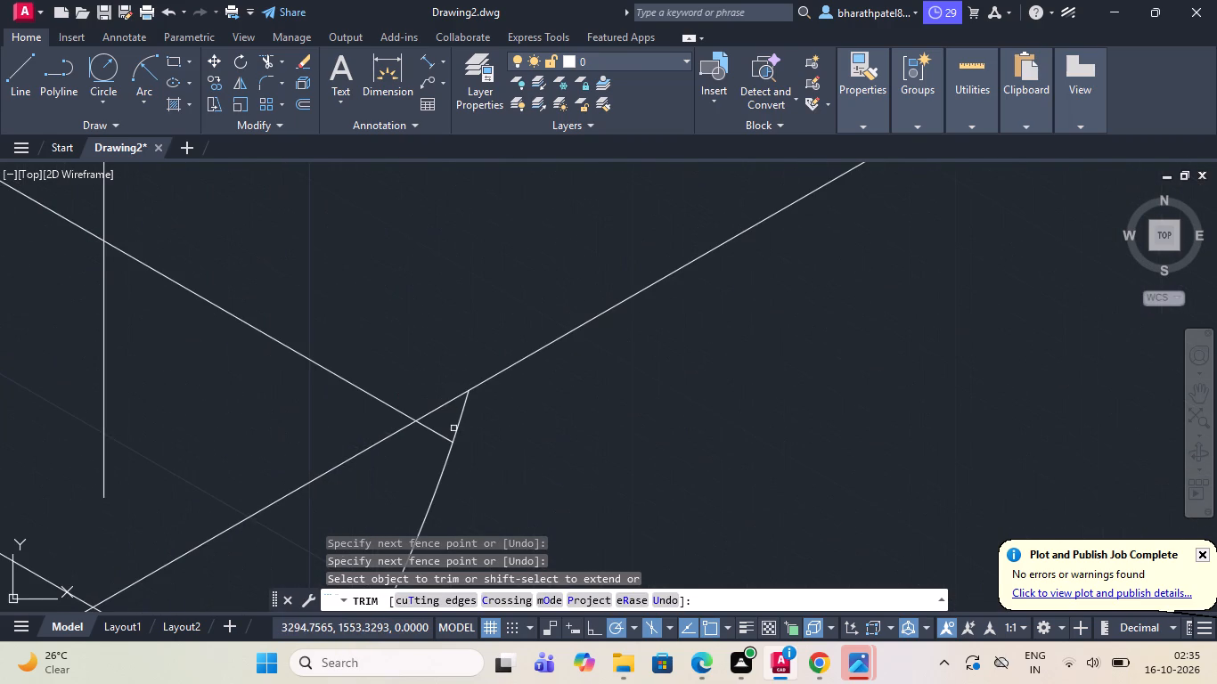
pyautogui.click(453, 428)
pyautogui.click(462, 430)
# Trim the ring's far-side vertical line between the upper outer arc and the far short inclined line.
pyautogui.scroll(-6, 462, 427)
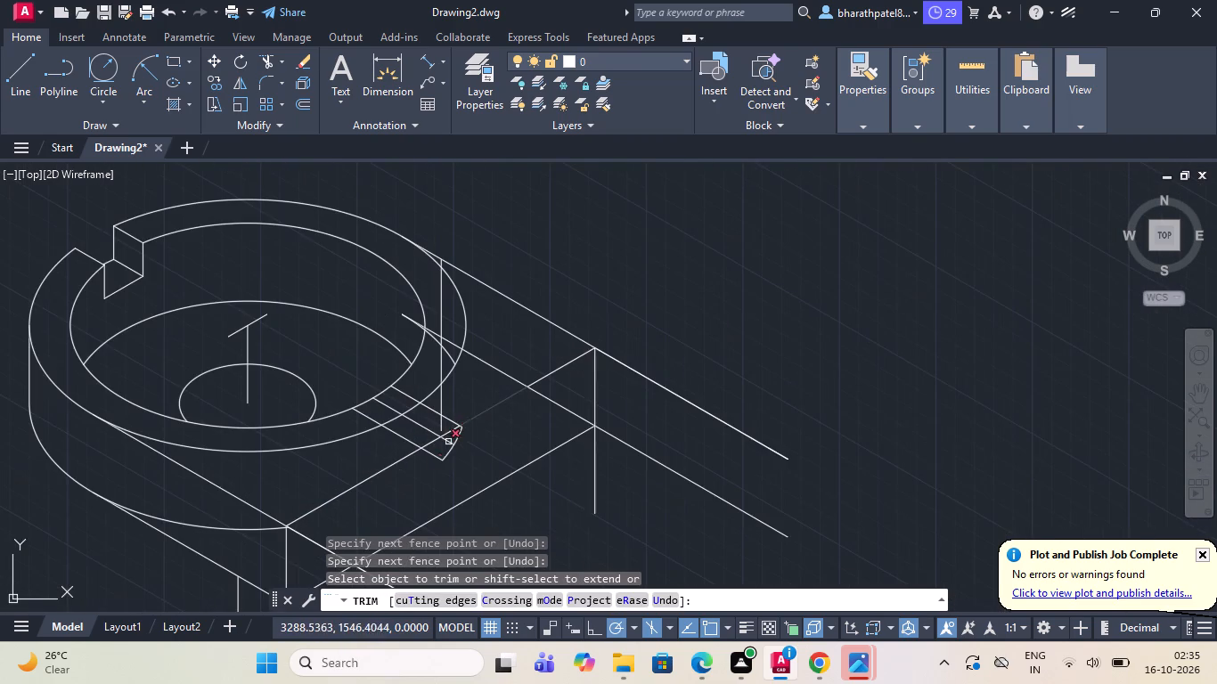
pyautogui.scroll(3, 418, 470)
pyautogui.scroll(-4, 416, 470)
pyautogui.scroll(-1, 332, 429)
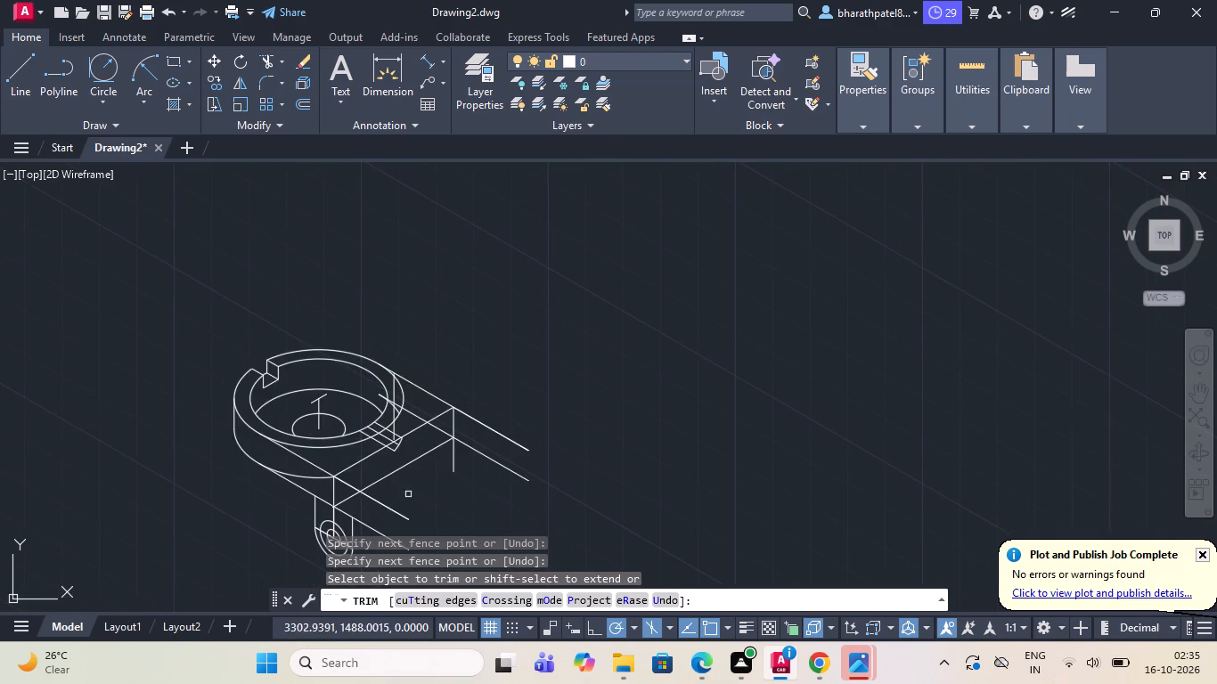
pyautogui.scroll(2, 395, 489)
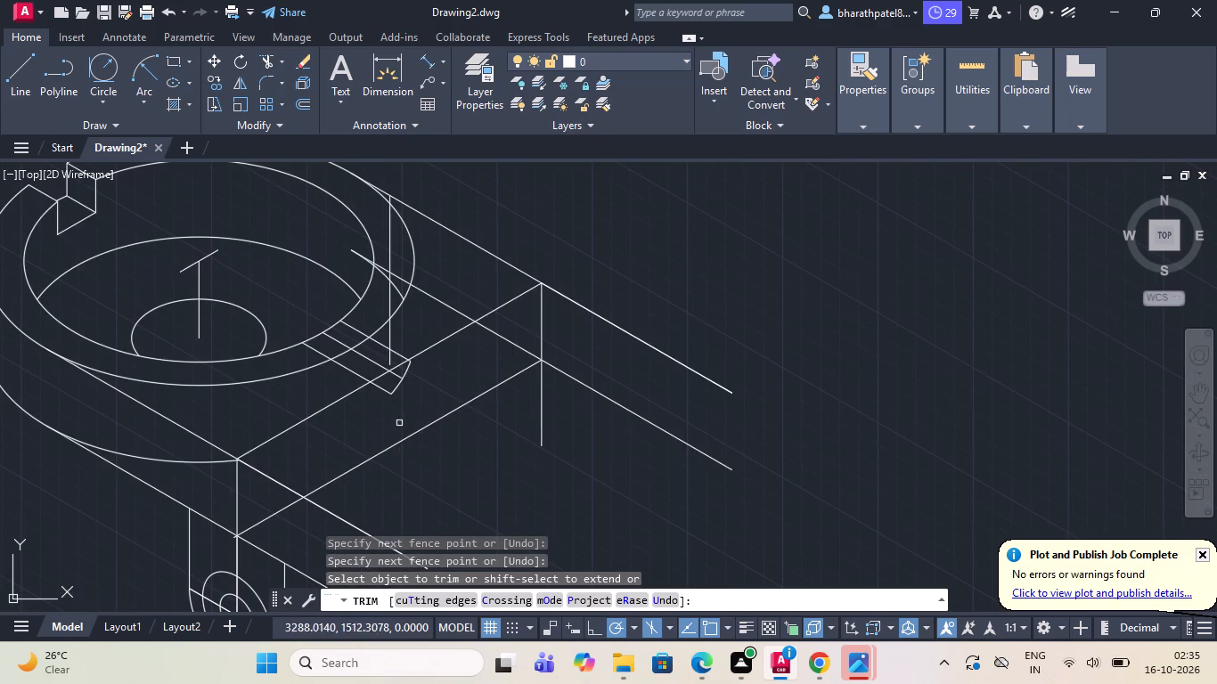
pyautogui.click(388, 339)
pyautogui.scroll(-2, 385, 345)
pyautogui.scroll(3, 429, 379)
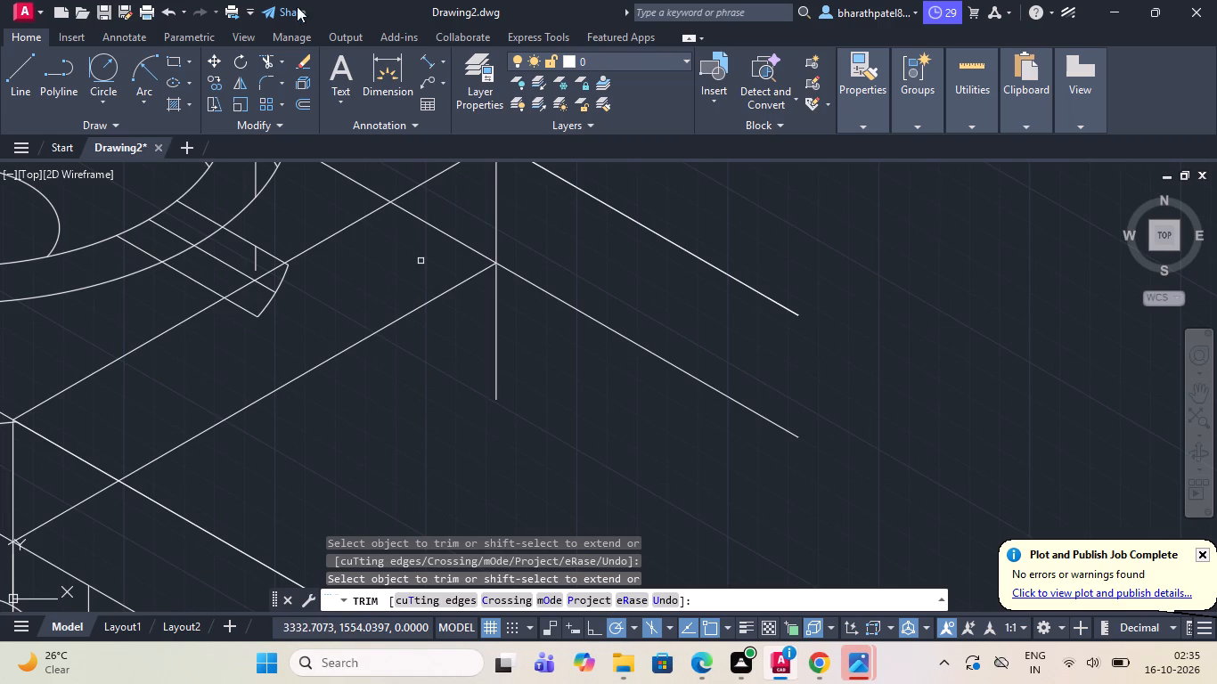
# Draw a vertical line 15 long downward from where the far short inclined line meets the upper cross line.
pyautogui.click(21, 61)
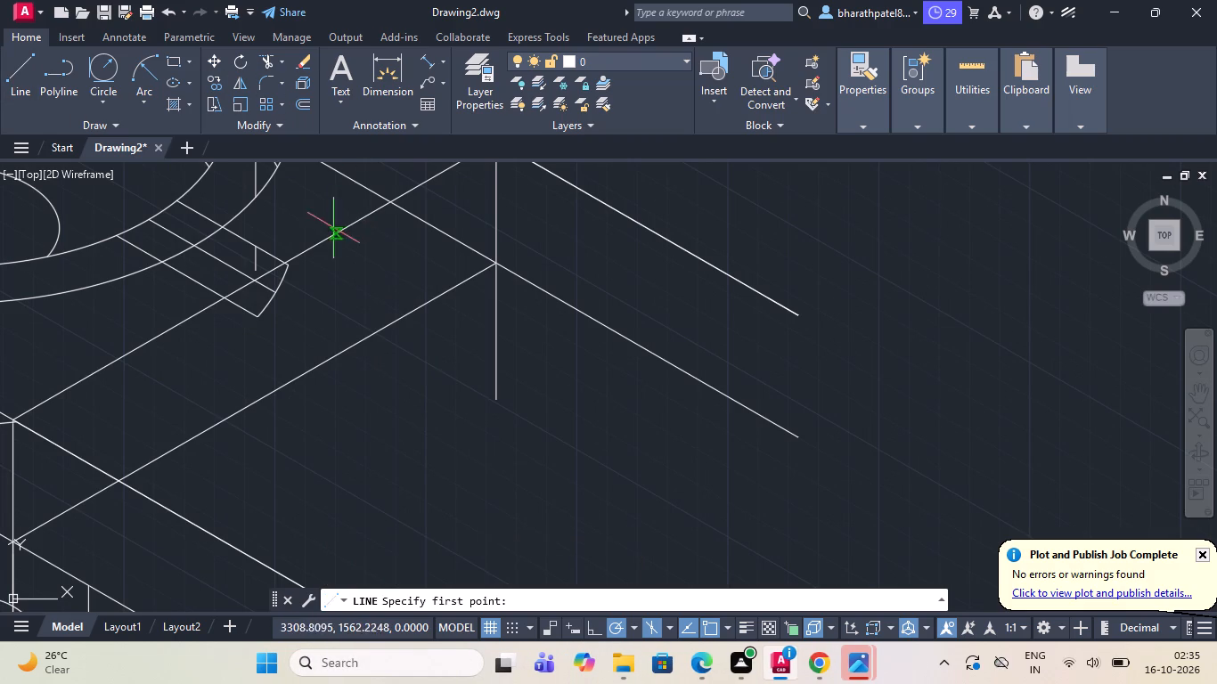
pyautogui.scroll(3, 331, 230)
pyautogui.click(135, 368)
pyautogui.scroll(-2, 135, 368)
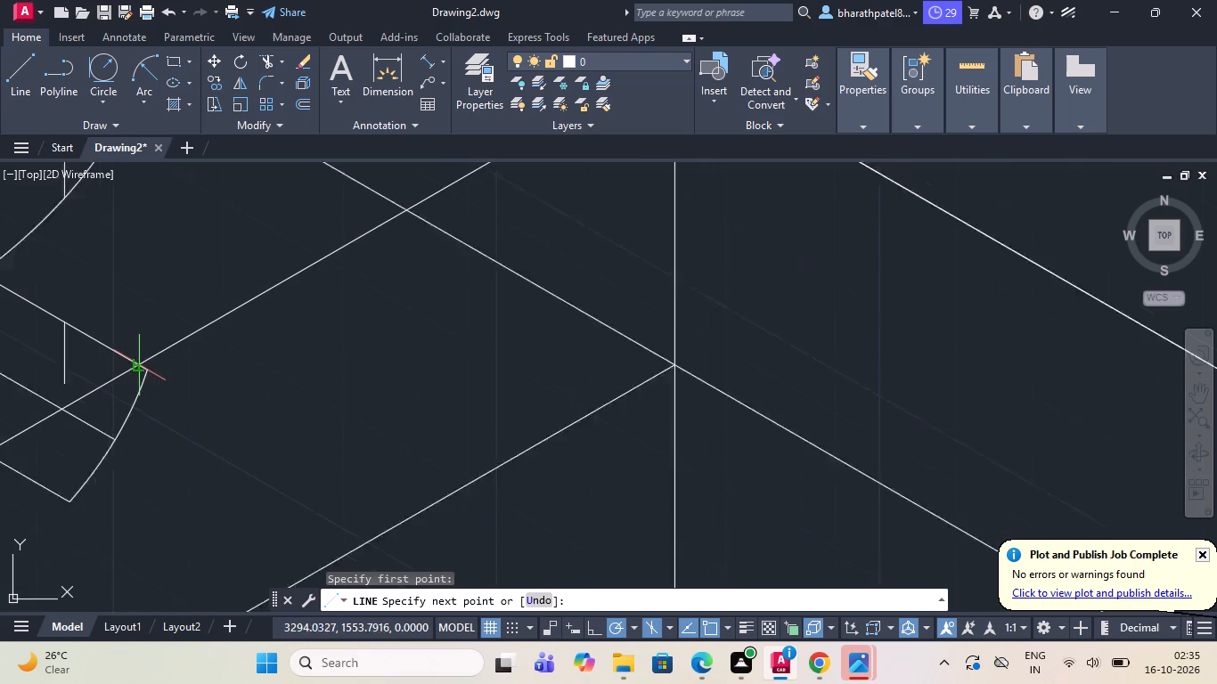
pyautogui.scroll(-1, 135, 368)
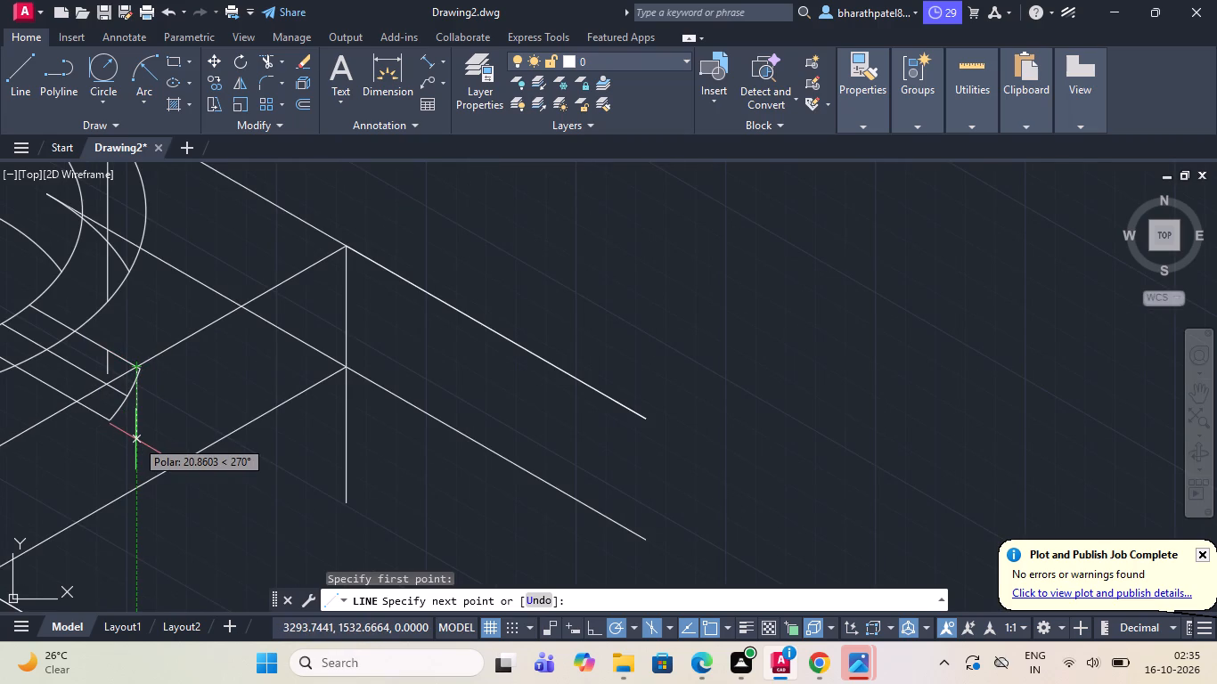
pyautogui.write('15')
pyautogui.press('Return')
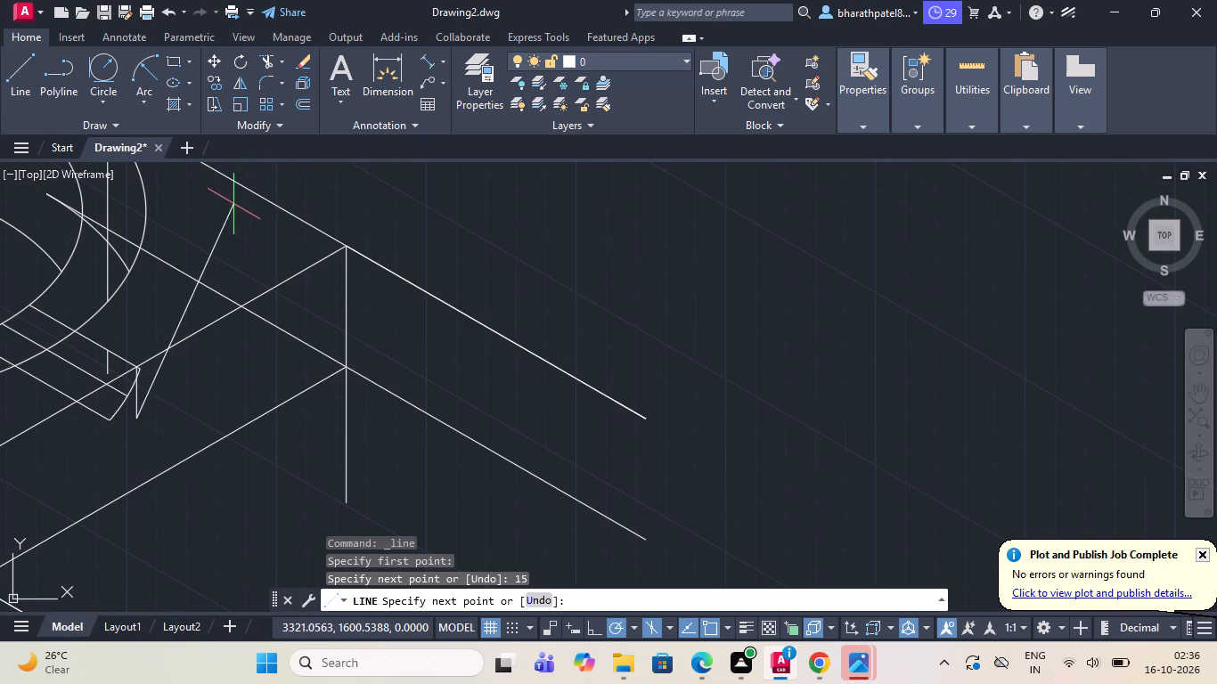
pyautogui.press('Escape')
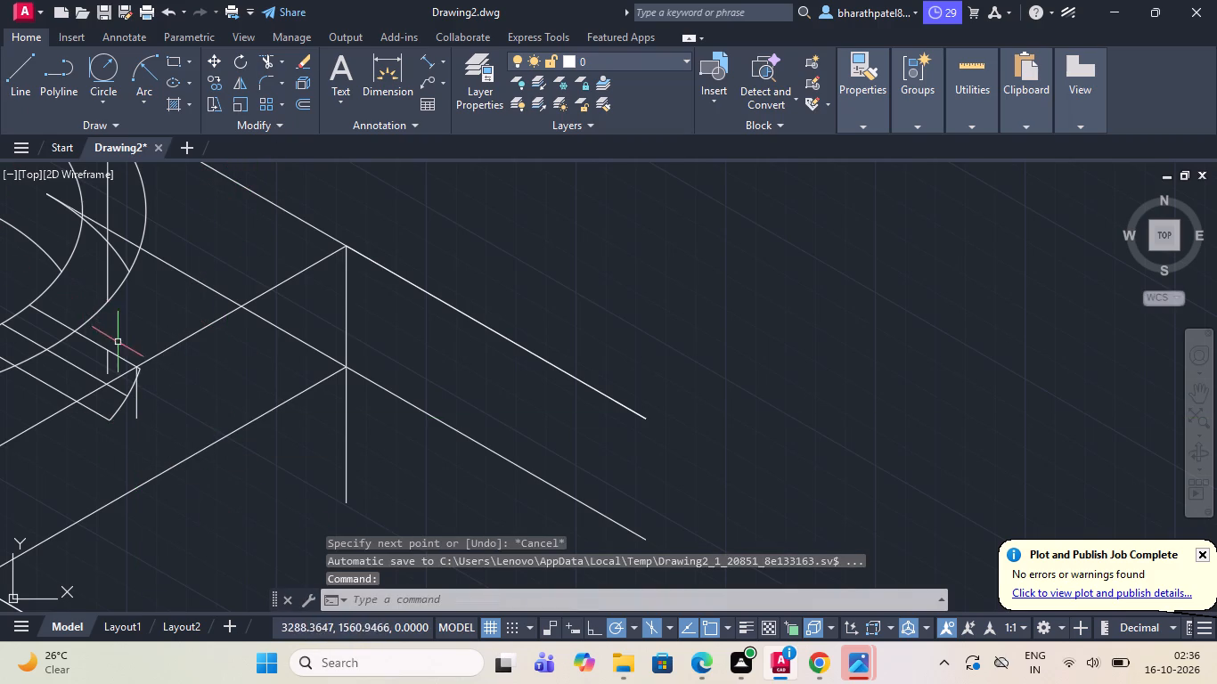
# Draw a line 15 down from where the near short inclined line meets the upper cross line, continuing to the first 15 vertical's lower end.
pyautogui.scroll(2, 130, 390)
pyautogui.click(19, 69)
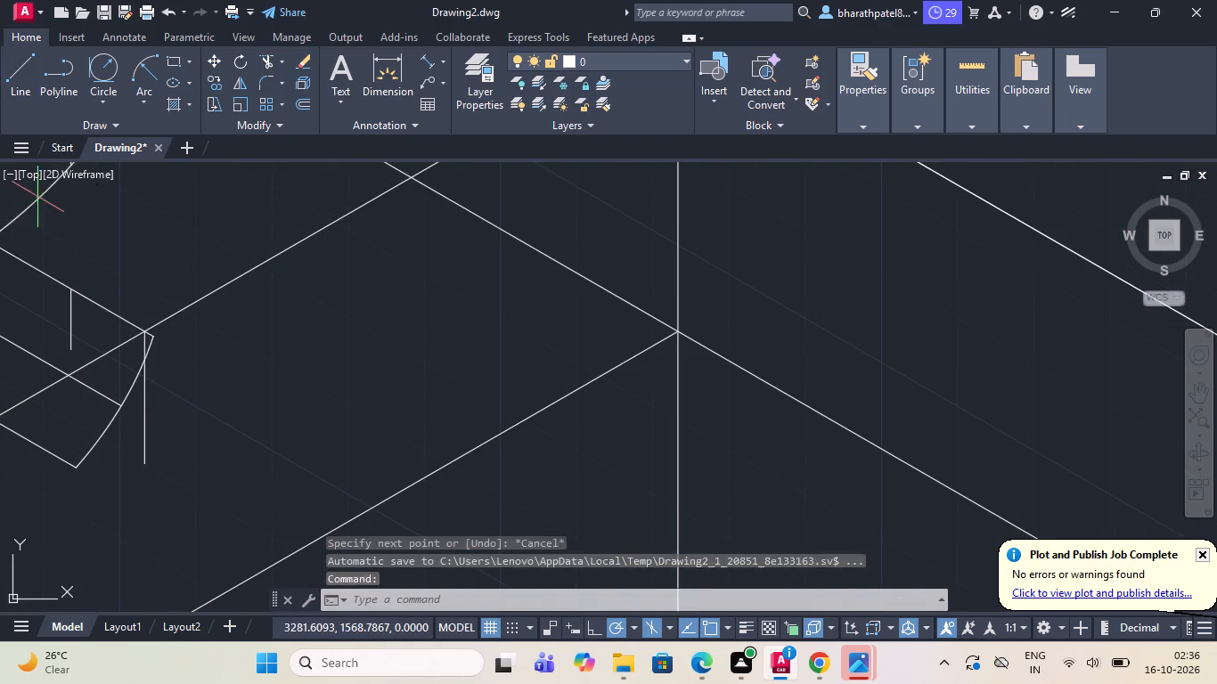
pyautogui.scroll(-3, 102, 194)
pyautogui.scroll(3, 39, 264)
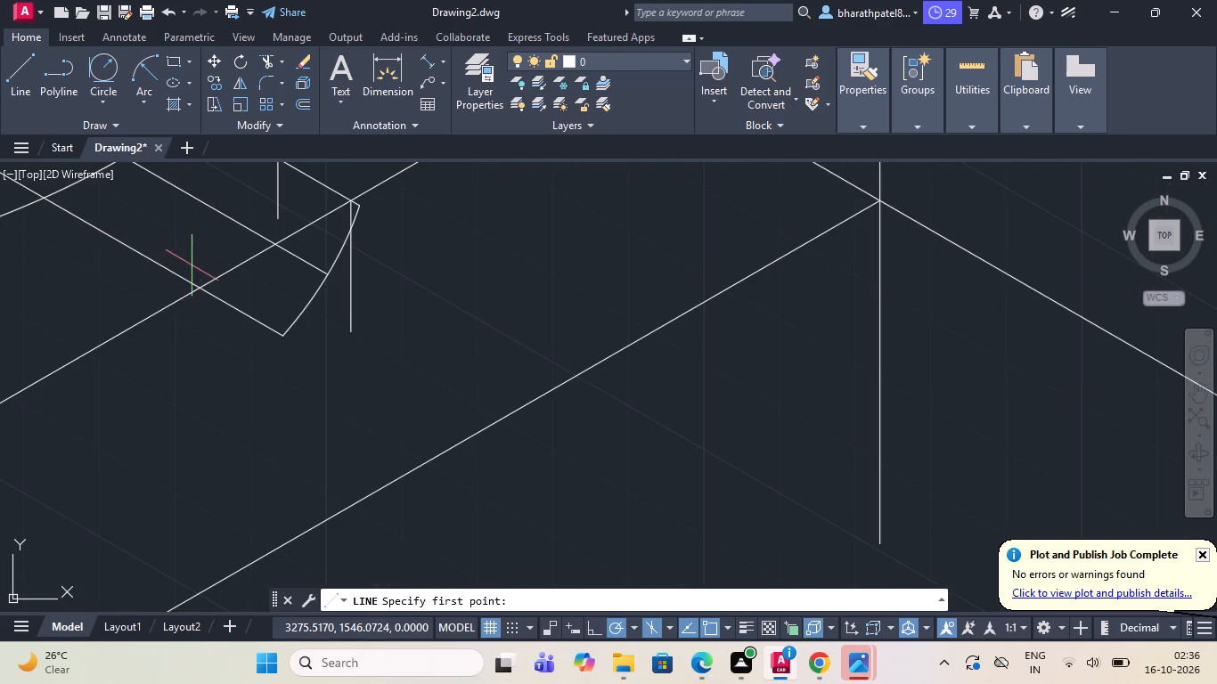
pyautogui.click(201, 286)
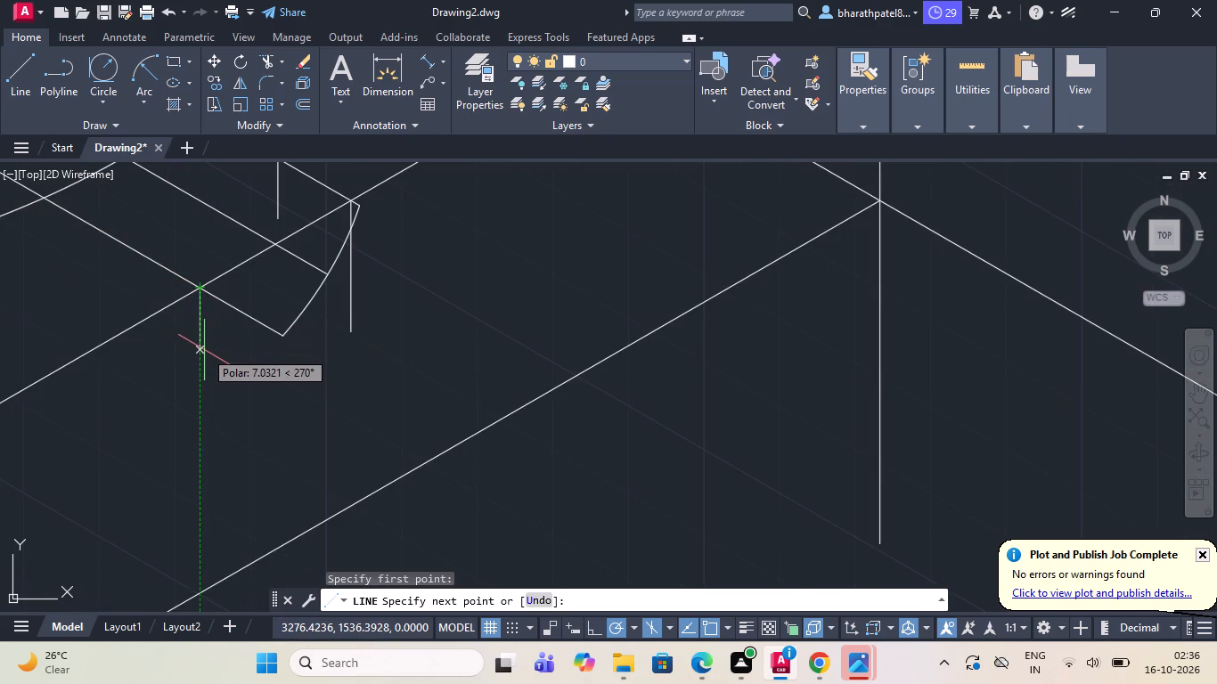
pyautogui.write('15')
pyautogui.press('Return')
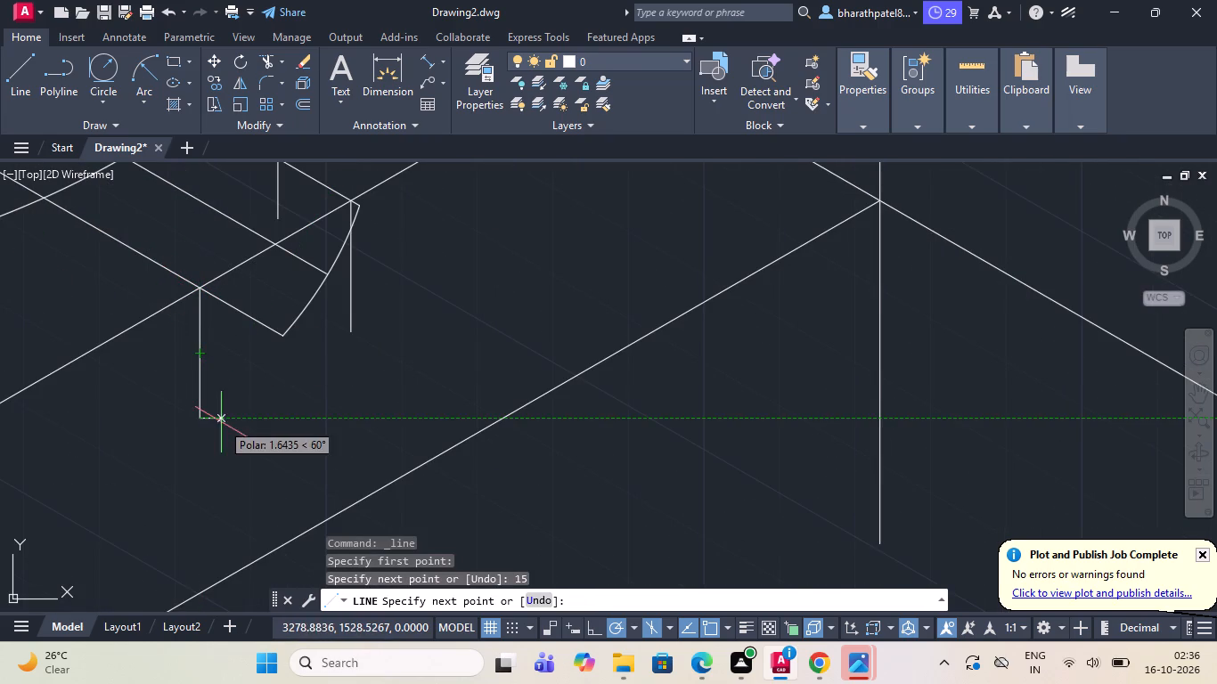
pyautogui.click(352, 328)
pyautogui.press('Escape')
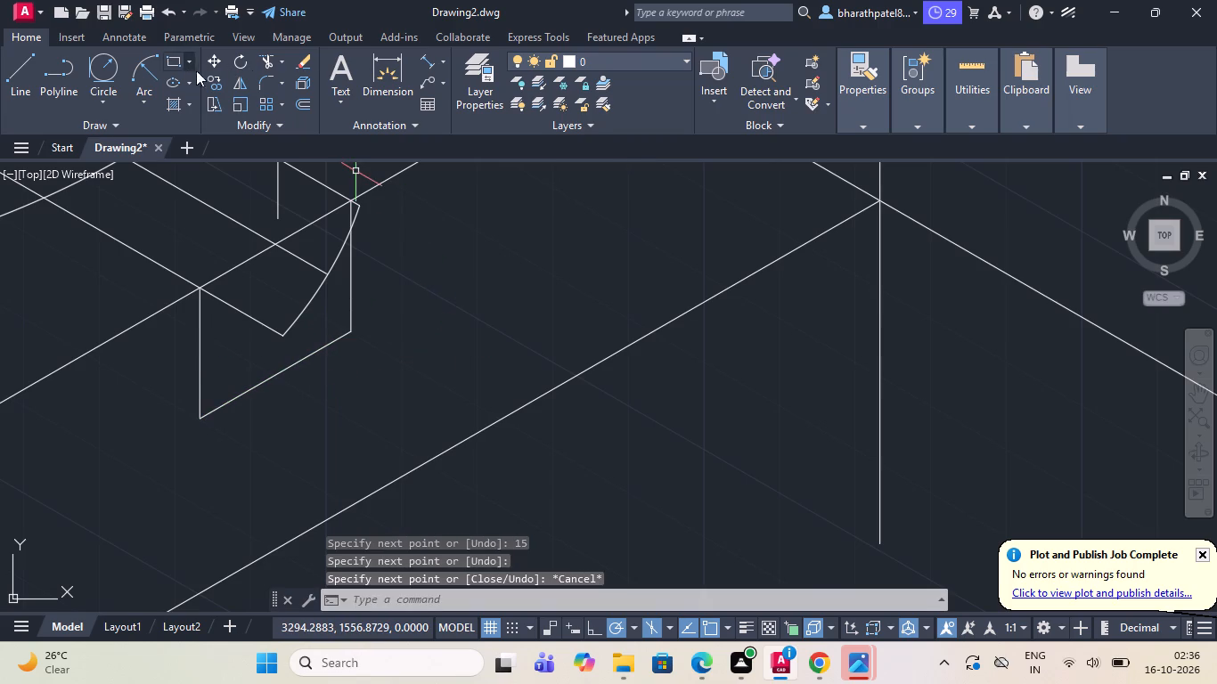
# Trim the leftover arc pieces and the ends of the three short inclined lines that project past the upper cross line.
pyautogui.click(269, 61)
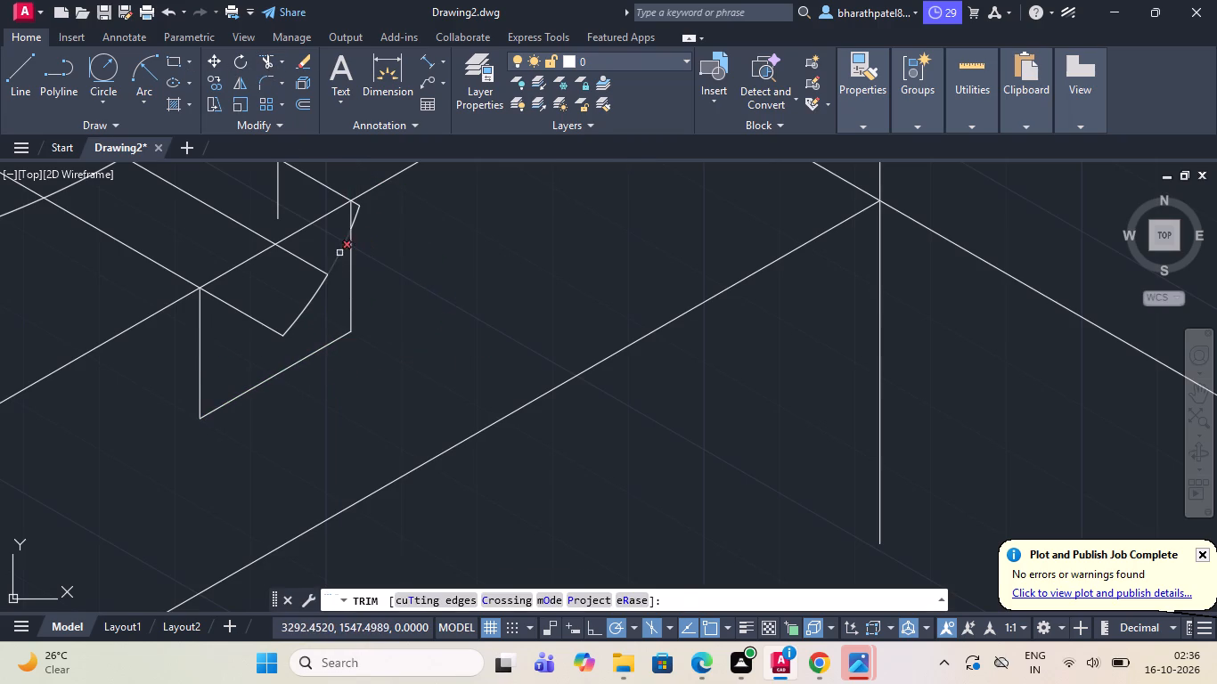
pyautogui.moveTo(339, 253); pyautogui.dragTo(226, 328)
pyautogui.click(226, 328)
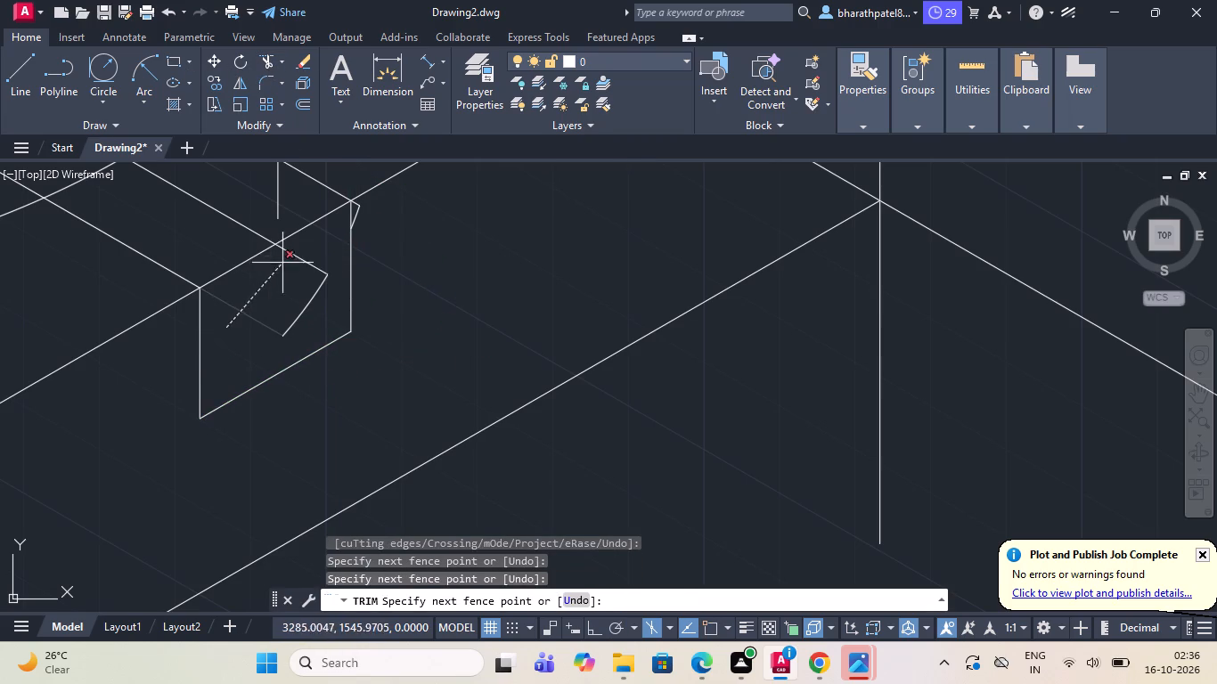
pyautogui.click(303, 254)
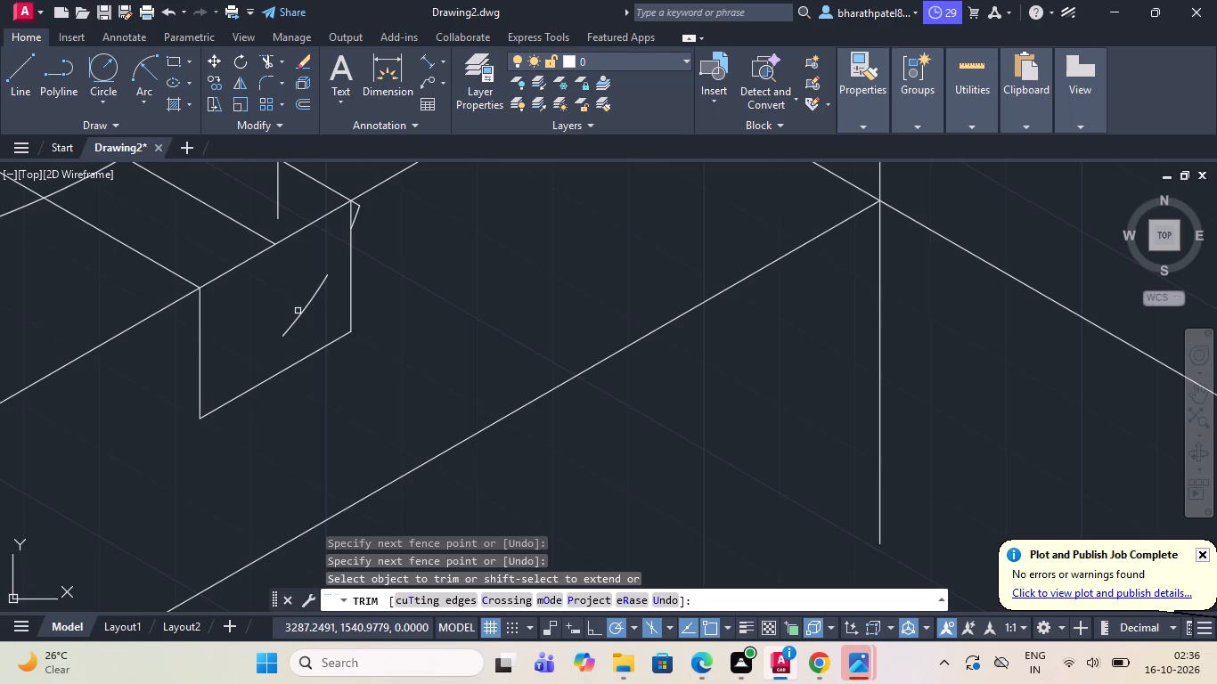
pyautogui.click(299, 312)
pyautogui.scroll(2, 364, 205)
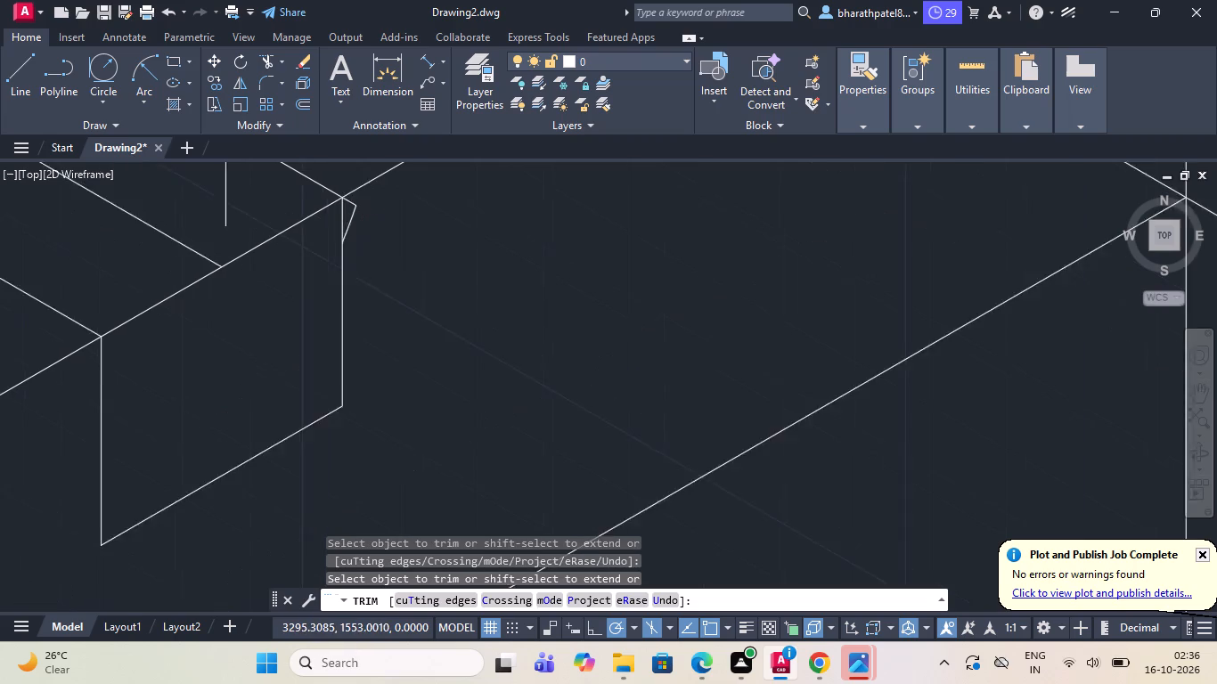
pyautogui.scroll(1, 364, 205)
pyautogui.click(332, 233)
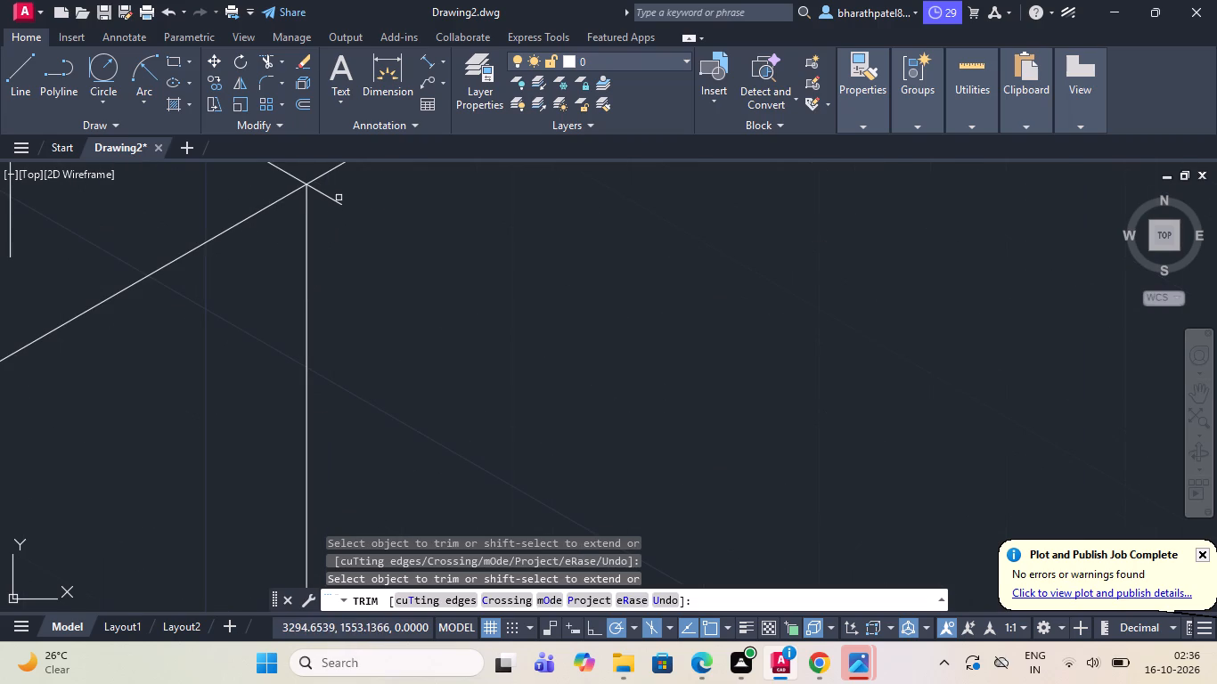
pyautogui.click(339, 198)
pyautogui.click(332, 205)
pyautogui.scroll(-6, 332, 213)
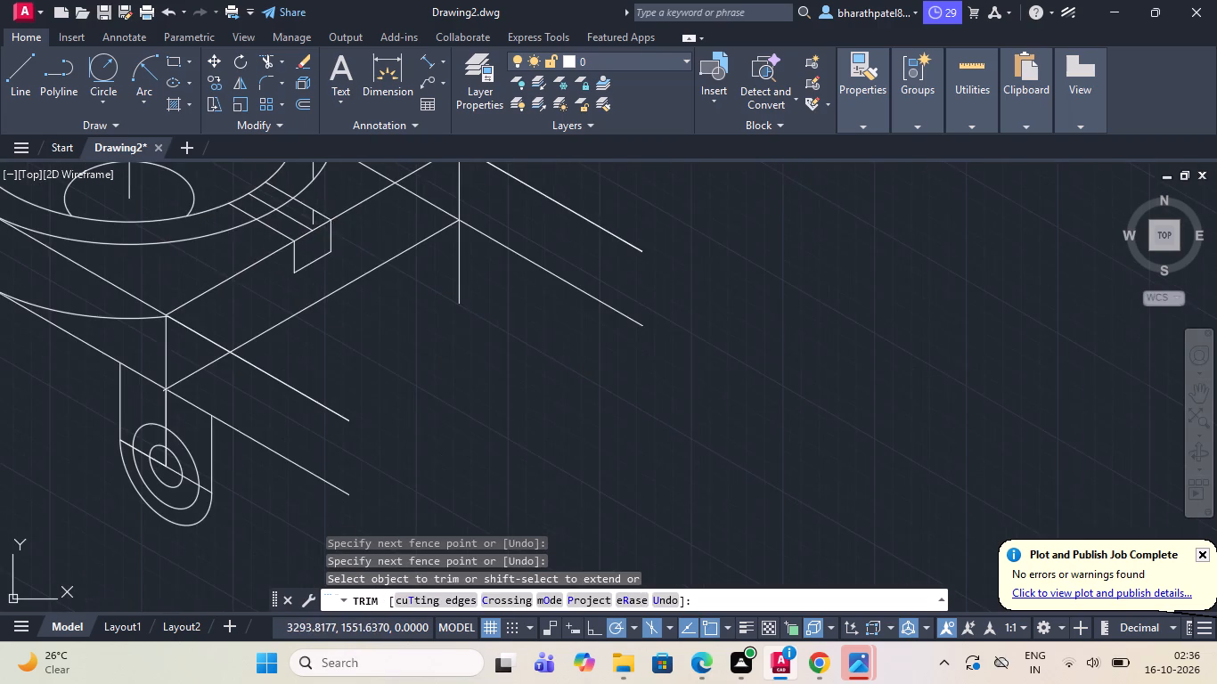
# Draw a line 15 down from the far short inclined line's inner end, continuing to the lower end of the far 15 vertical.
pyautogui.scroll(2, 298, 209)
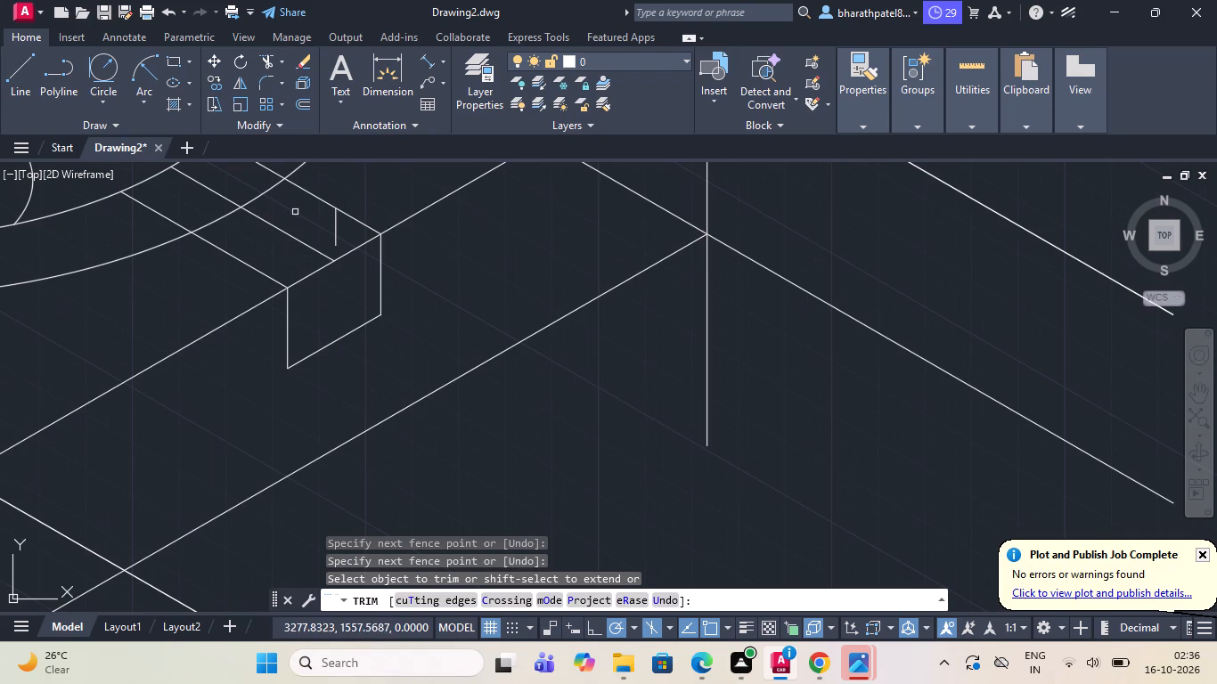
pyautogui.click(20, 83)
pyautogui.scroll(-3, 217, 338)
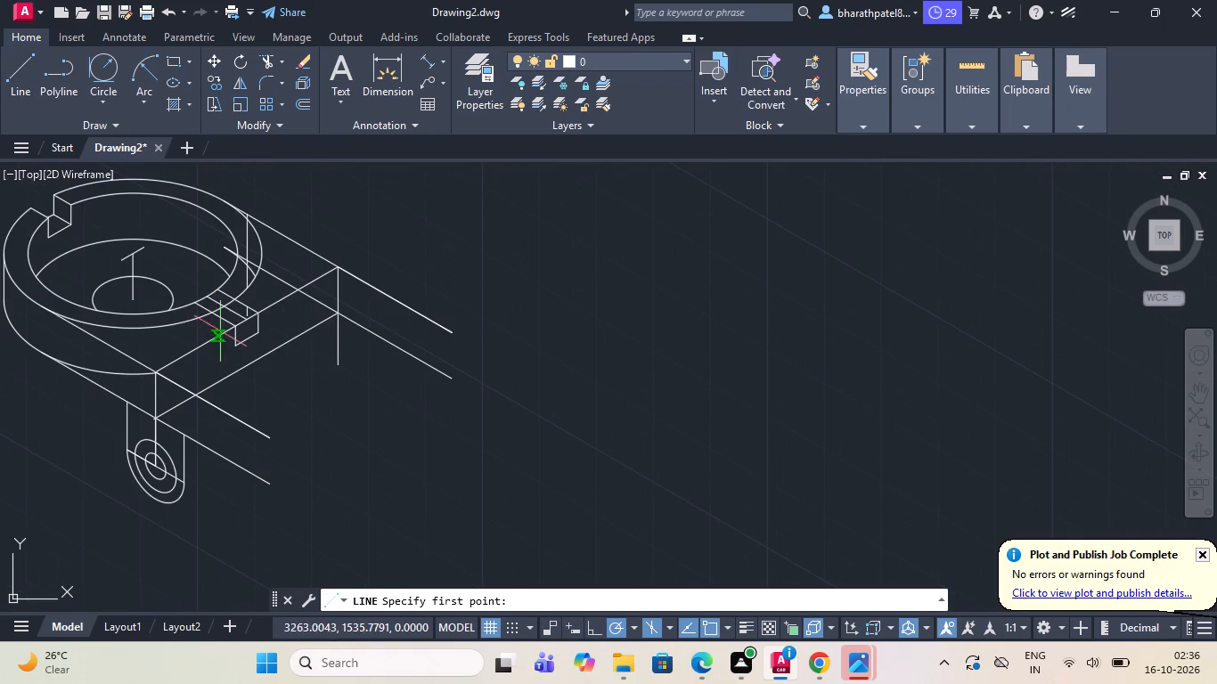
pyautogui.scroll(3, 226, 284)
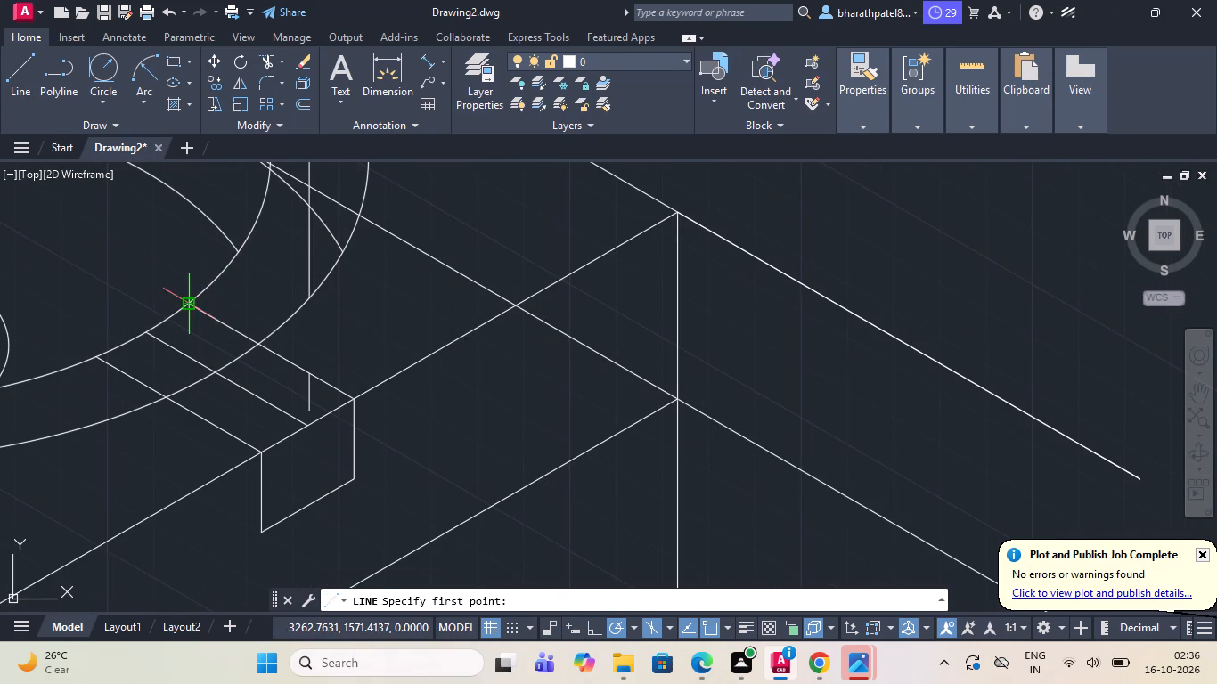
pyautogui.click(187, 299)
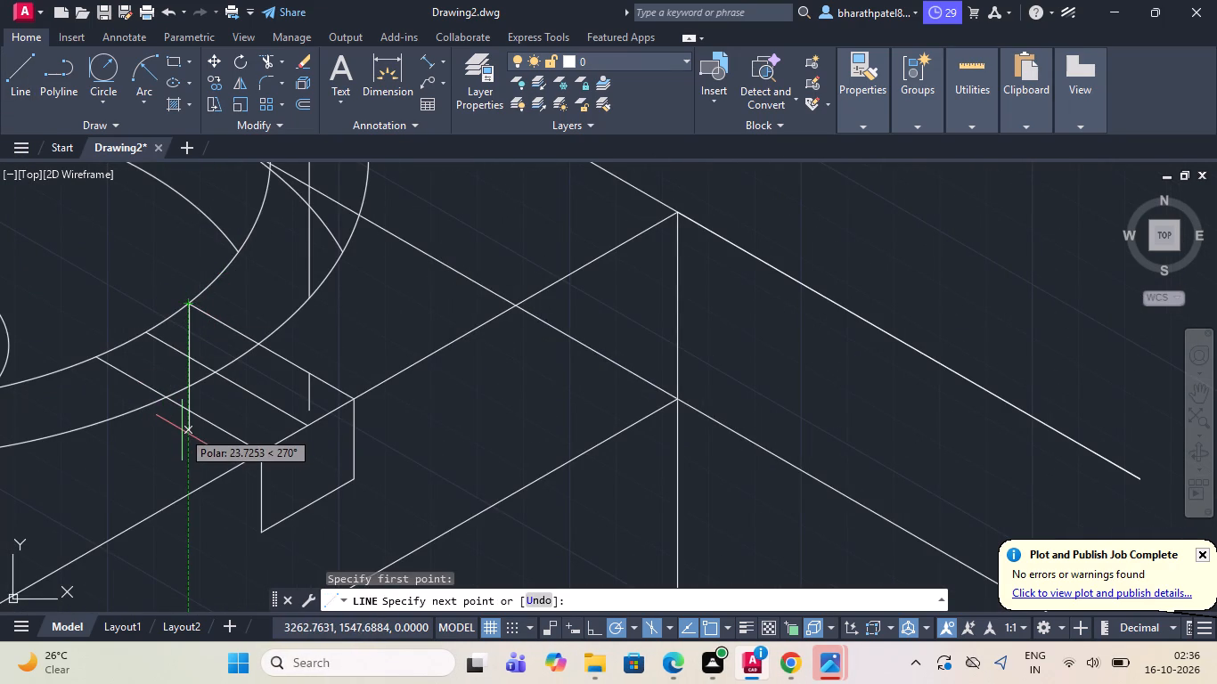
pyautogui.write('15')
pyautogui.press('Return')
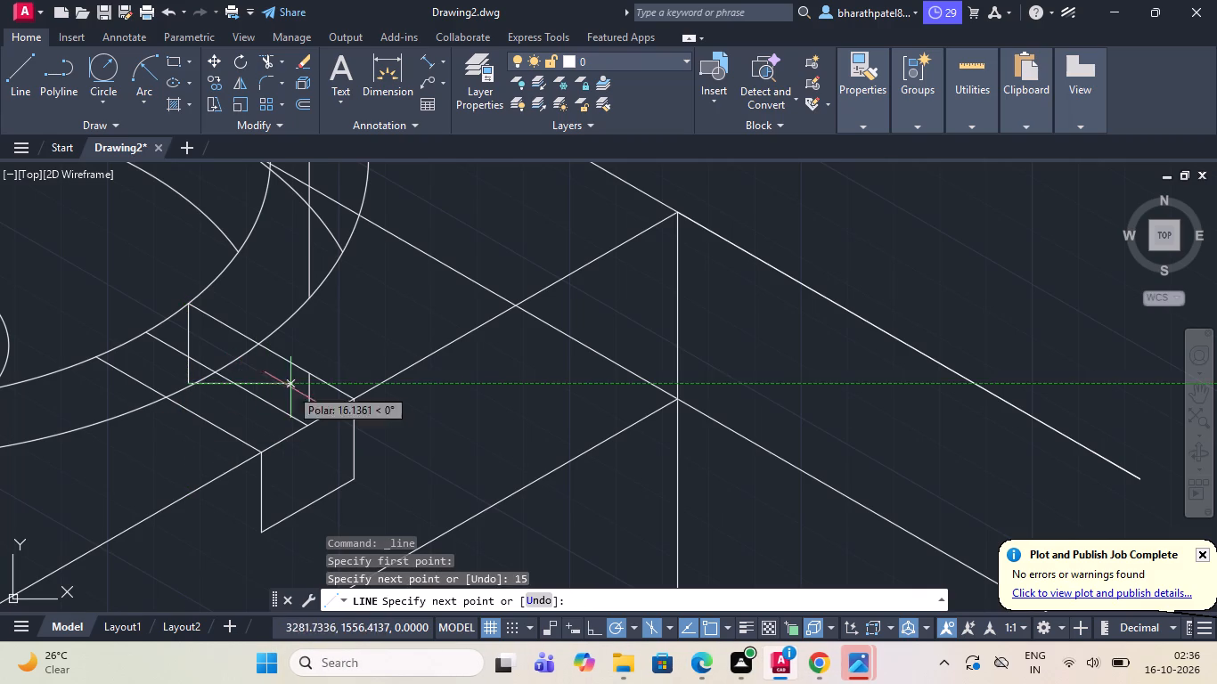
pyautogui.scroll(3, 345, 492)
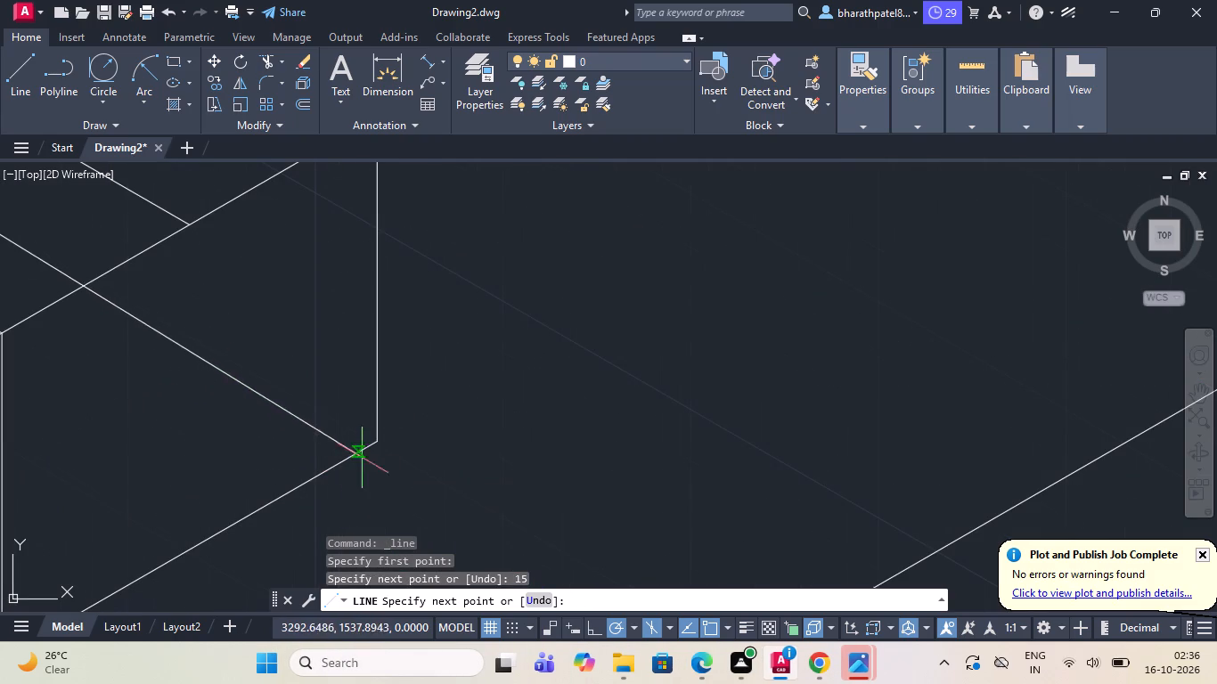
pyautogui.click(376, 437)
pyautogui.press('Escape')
# Trim the inner and outer ring arcs between the near and far short inclined lines, and remove the middle inclined line.
pyautogui.scroll(-3, 375, 422)
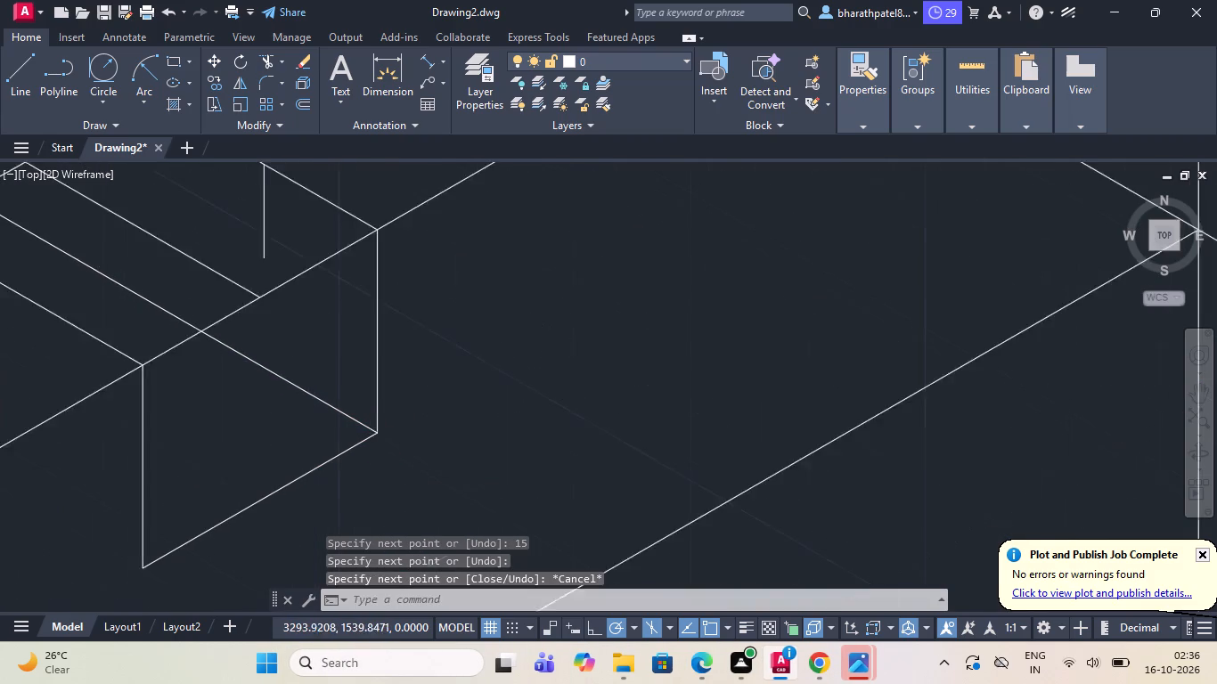
pyautogui.scroll(-2, 382, 410)
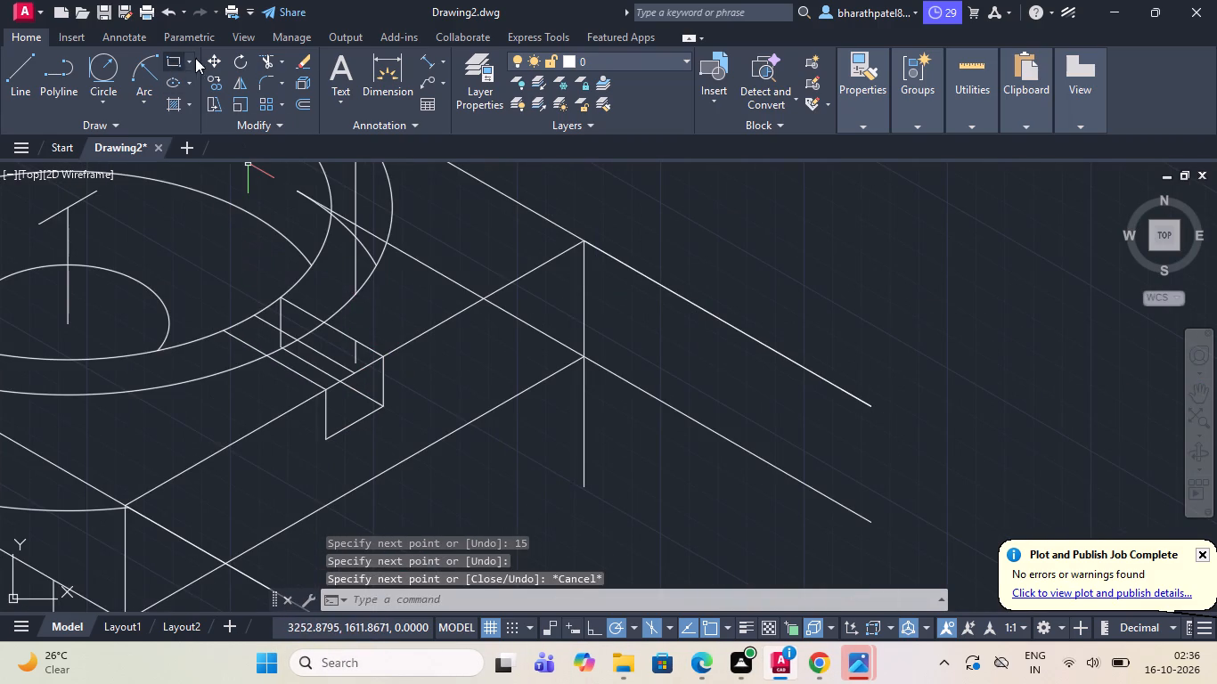
pyautogui.click(265, 59)
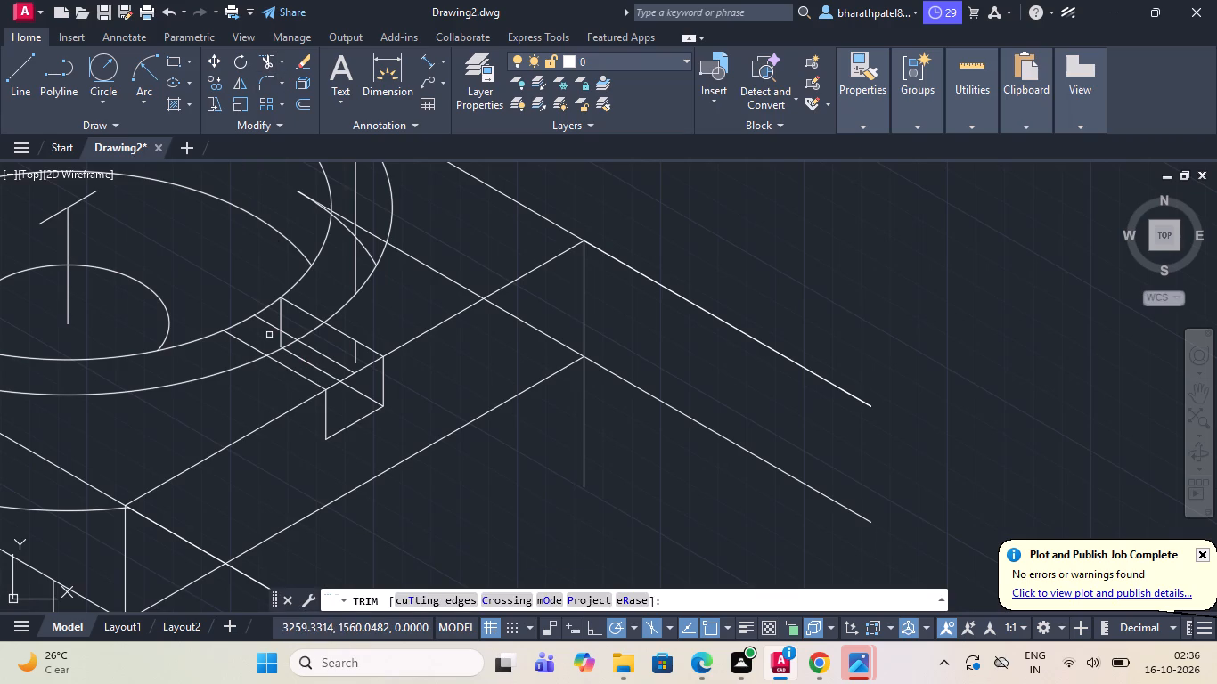
pyautogui.moveTo(269, 335); pyautogui.dragTo(265, 305)
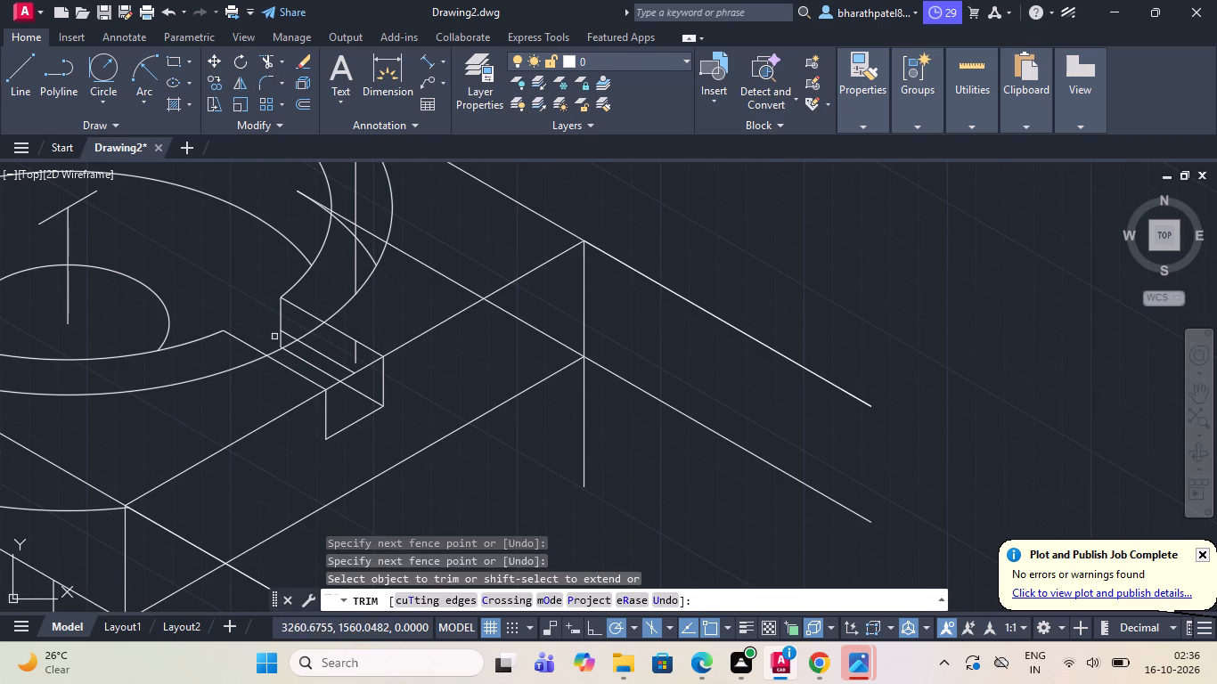
pyautogui.moveTo(278, 340); pyautogui.dragTo(305, 373)
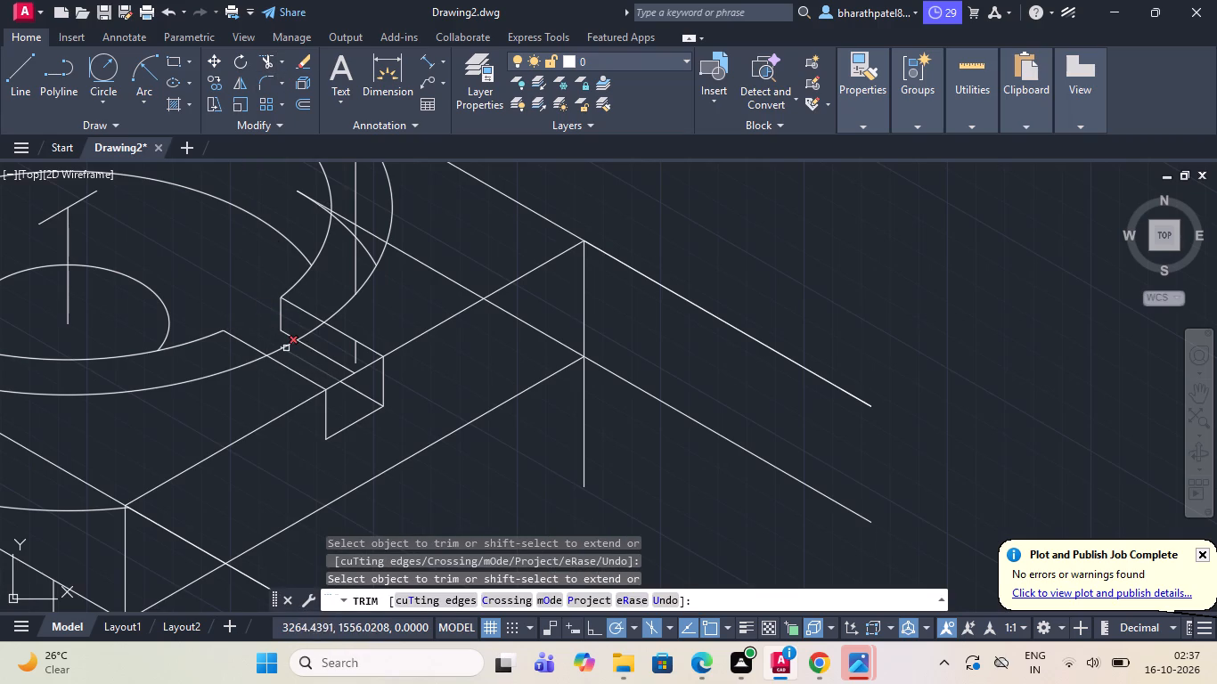
pyautogui.click(274, 355)
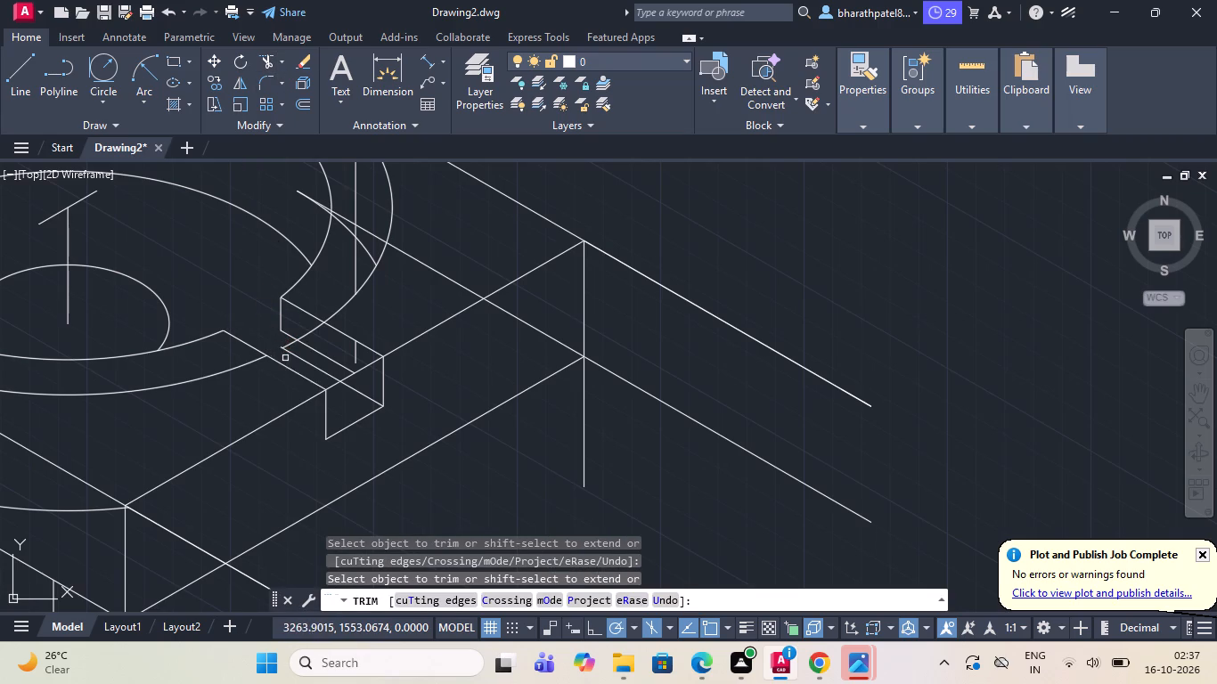
pyautogui.scroll(1, 297, 352)
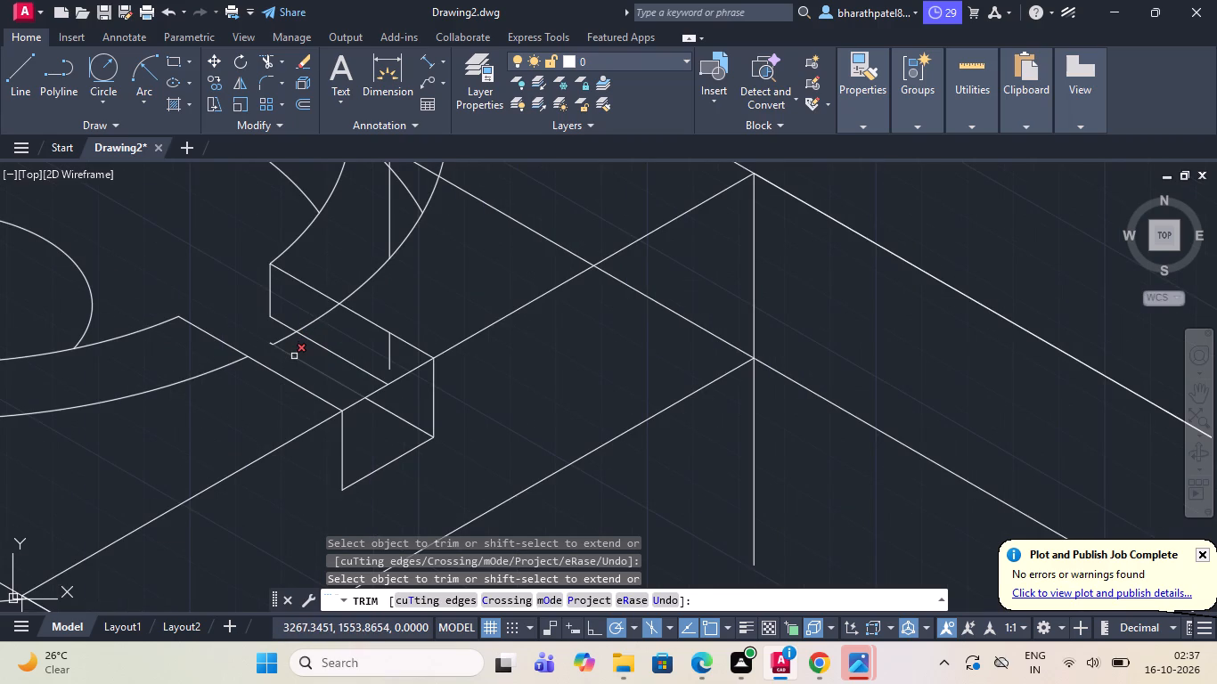
pyautogui.click(290, 338)
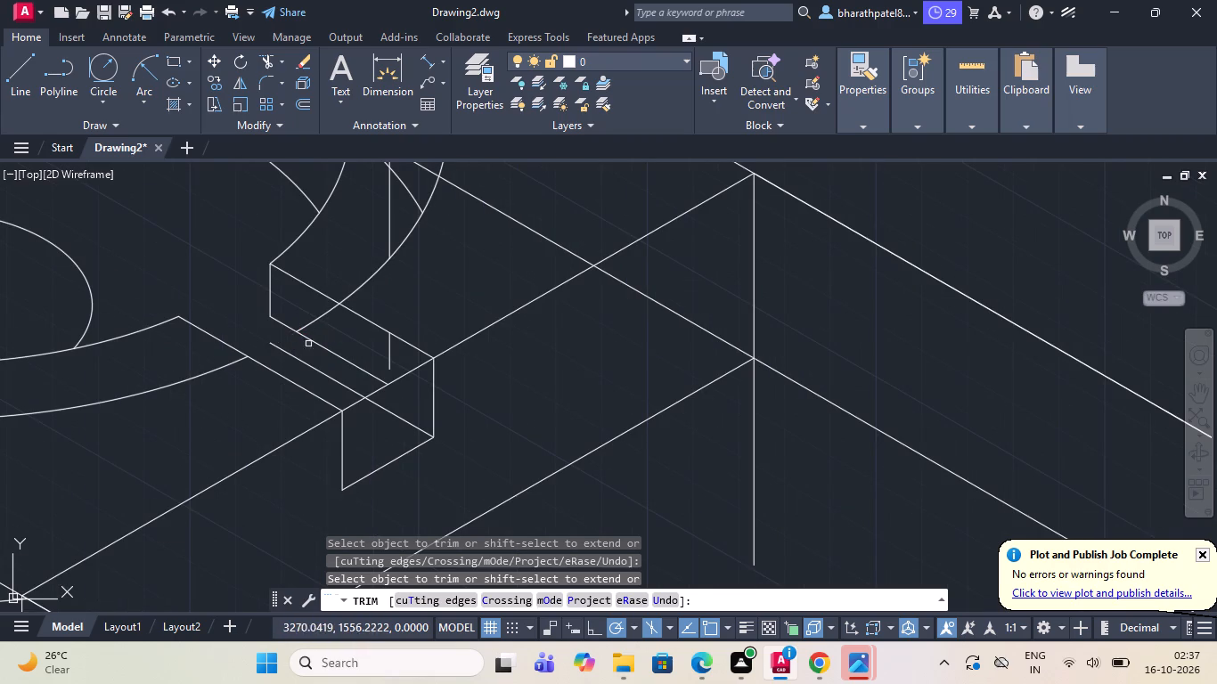
pyautogui.click(337, 349)
pyautogui.click(327, 367)
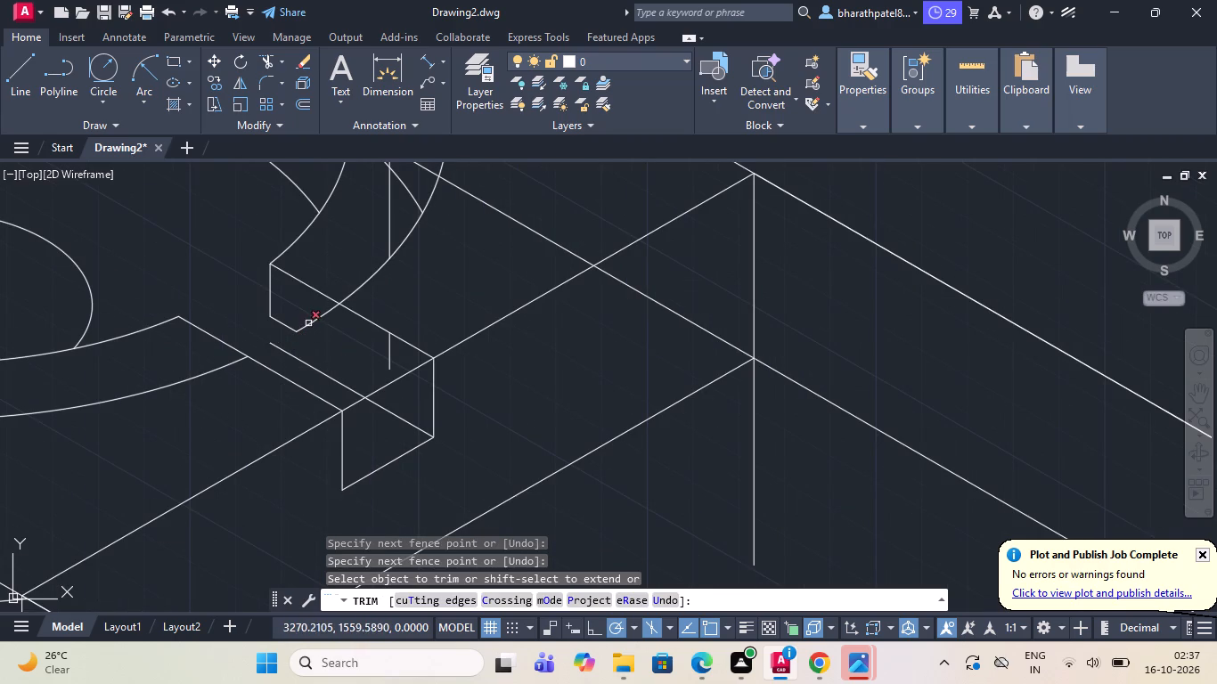
pyautogui.click(308, 322)
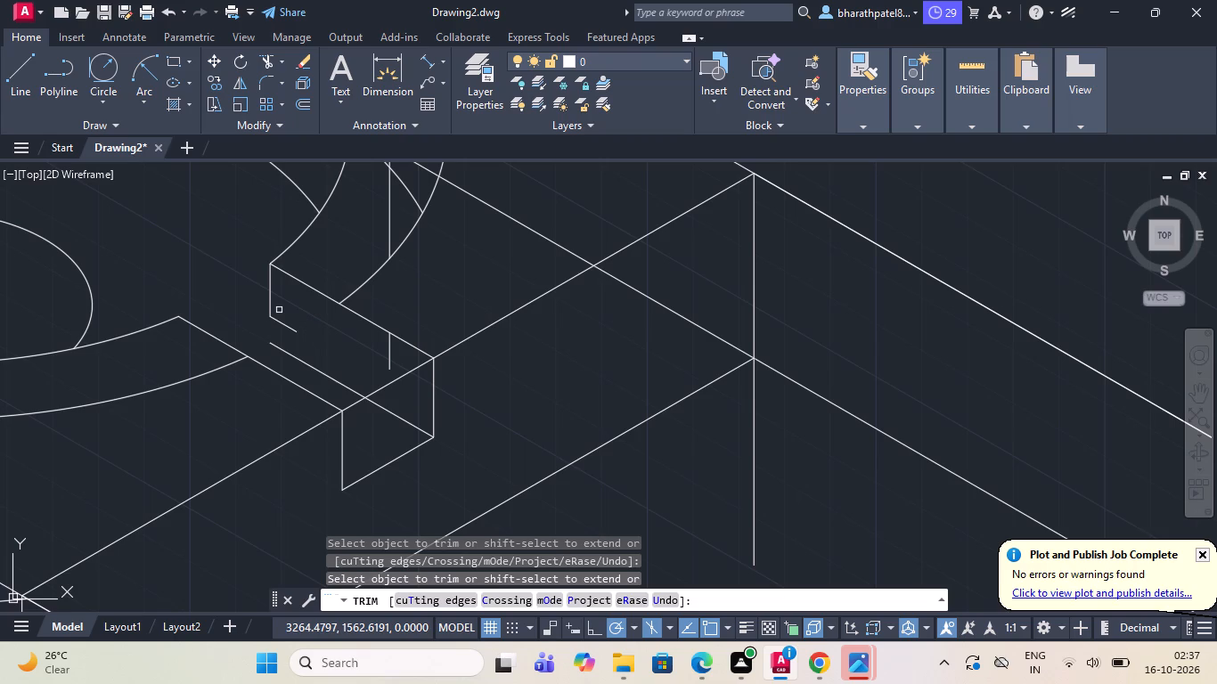
pyautogui.click(282, 326)
# Trim the upper cross line across the slot opening and remove the slot's lower inclined line.
pyautogui.scroll(-3, 282, 328)
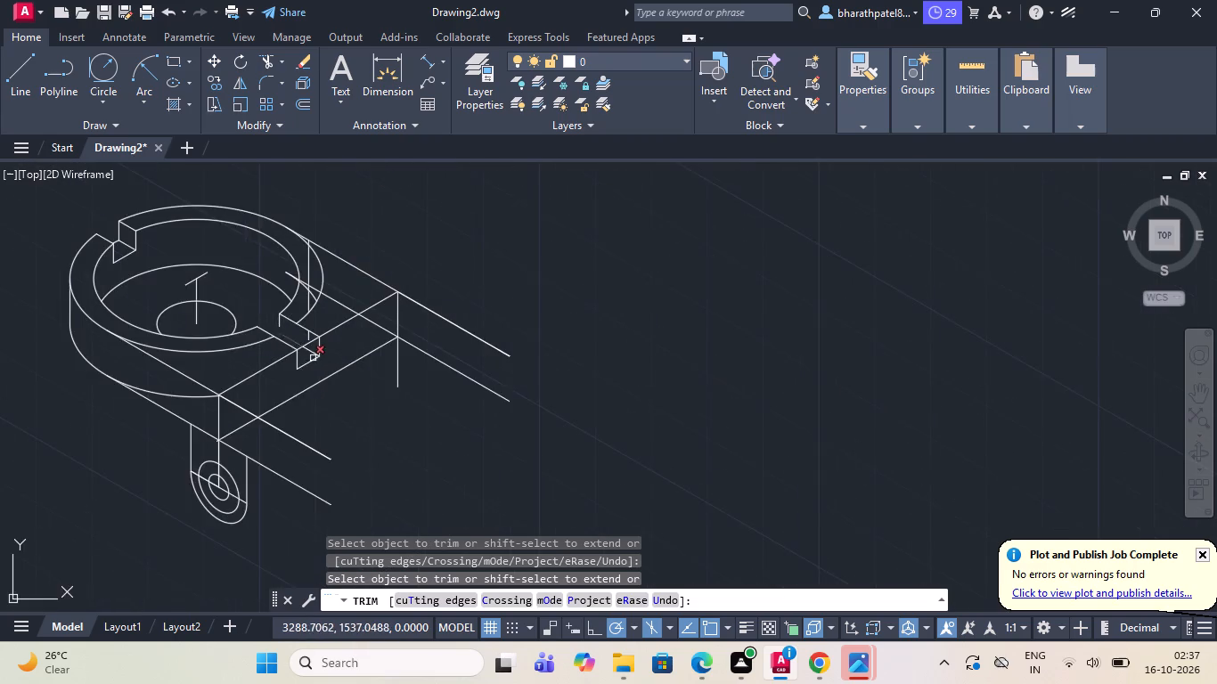
pyautogui.scroll(-1, 314, 360)
pyautogui.scroll(5, 314, 360)
pyautogui.click(246, 268)
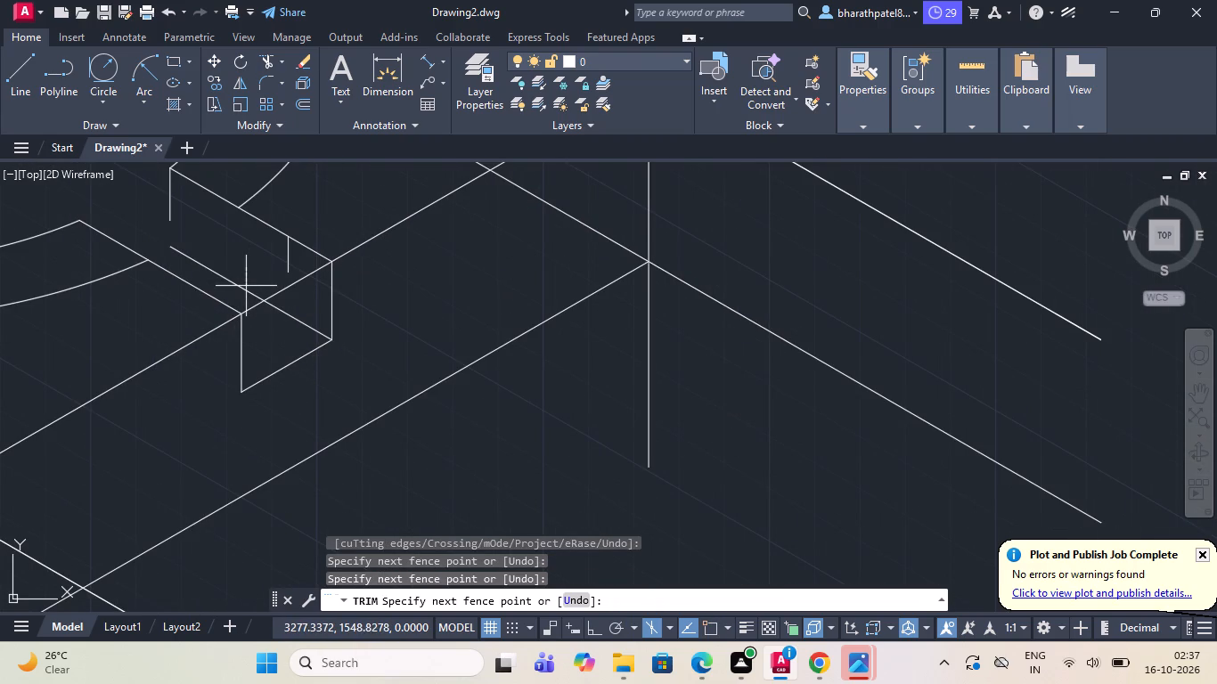
pyautogui.click(250, 316)
pyautogui.click(268, 279)
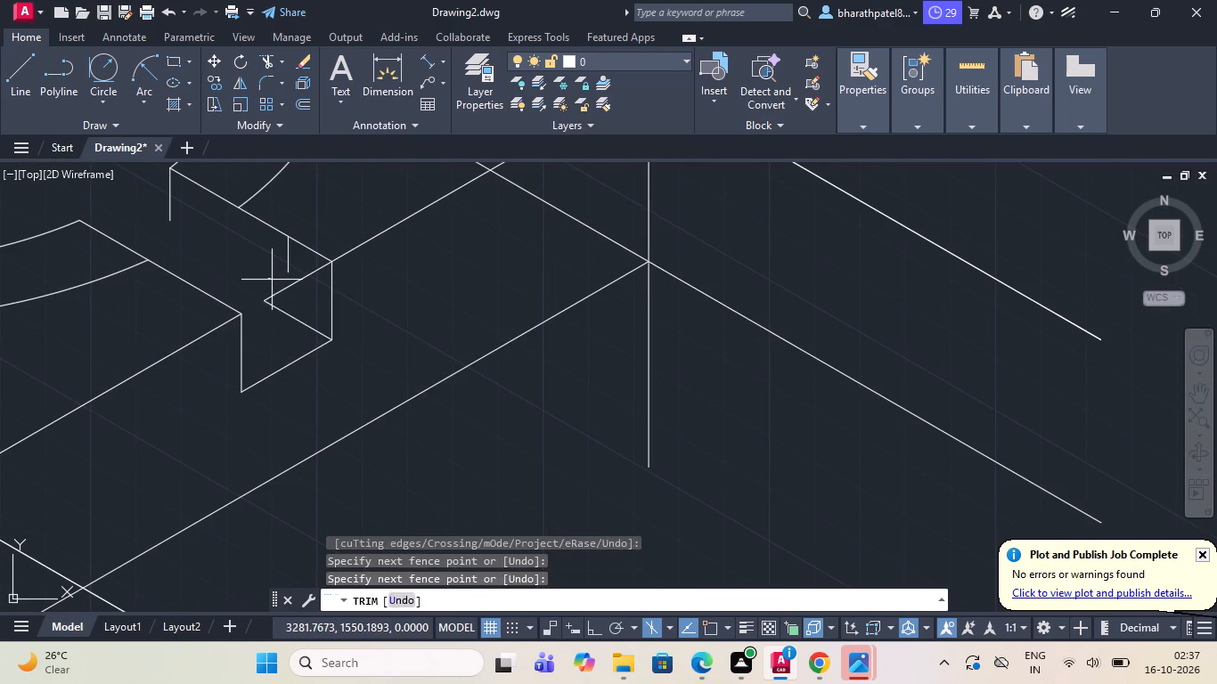
pyautogui.click(289, 322)
# Trim away the two loose vertical pieces hanging below the far short inclined line.
pyautogui.scroll(2, 282, 294)
pyautogui.scroll(-3, 285, 297)
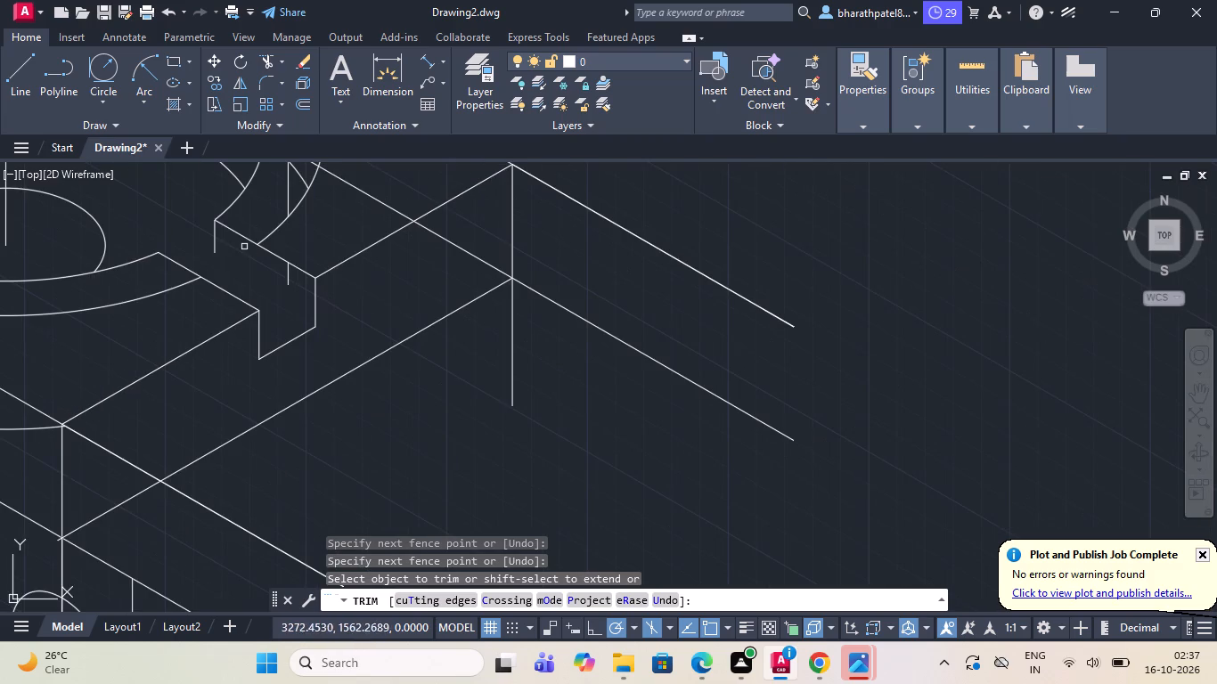
pyautogui.scroll(2, 222, 240)
pyautogui.moveTo(167, 226); pyautogui.dragTo(306, 286)
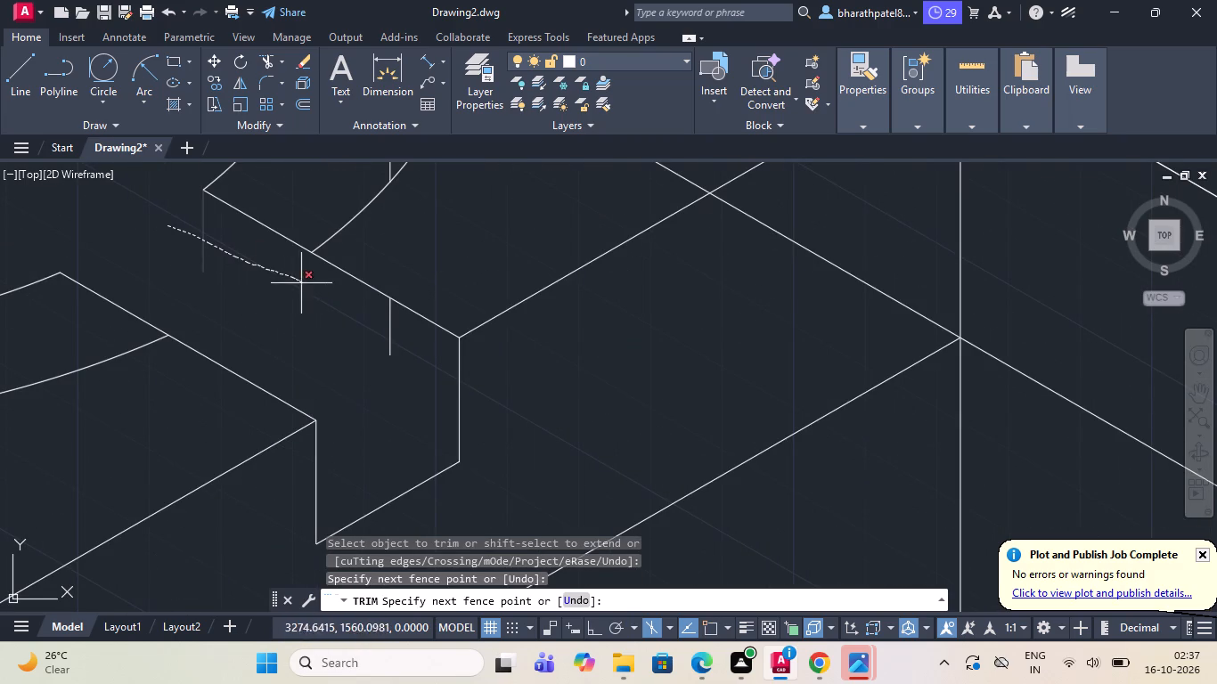
pyautogui.moveTo(306, 286); pyautogui.dragTo(398, 339)
pyautogui.scroll(-2, 391, 353)
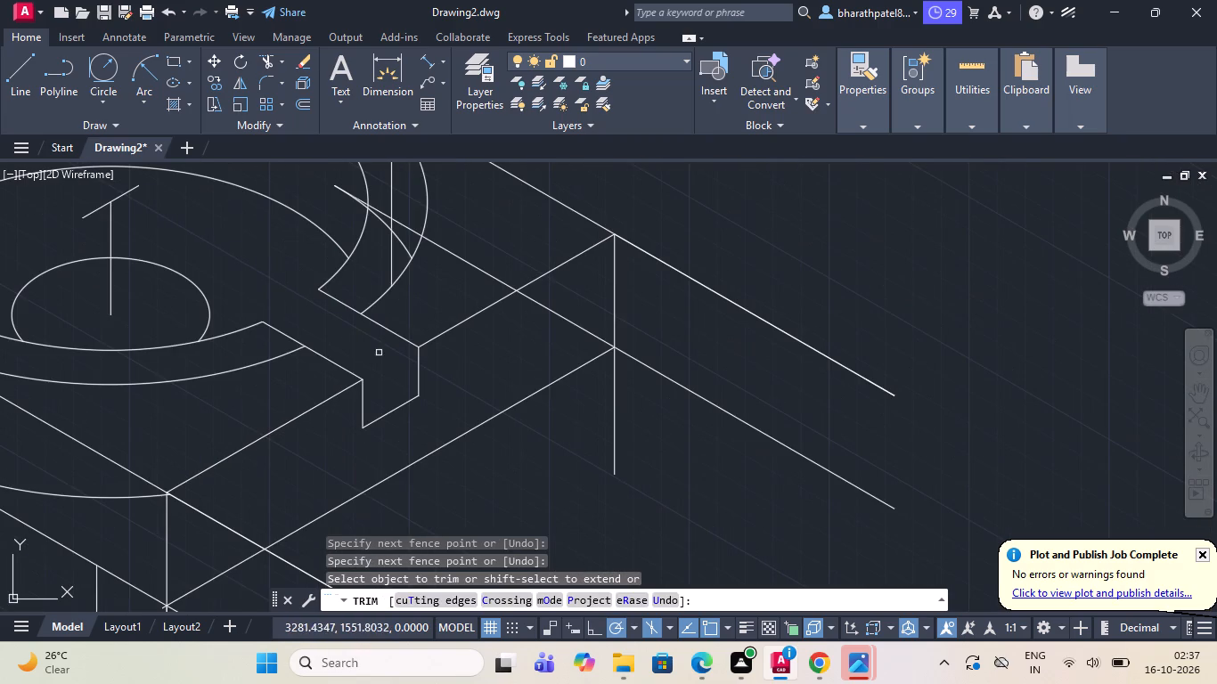
# Draw a line from the lower end of the far 15 vertical toward the ring's inside, parallel to the short inclined lines.
pyautogui.click(6, 75)
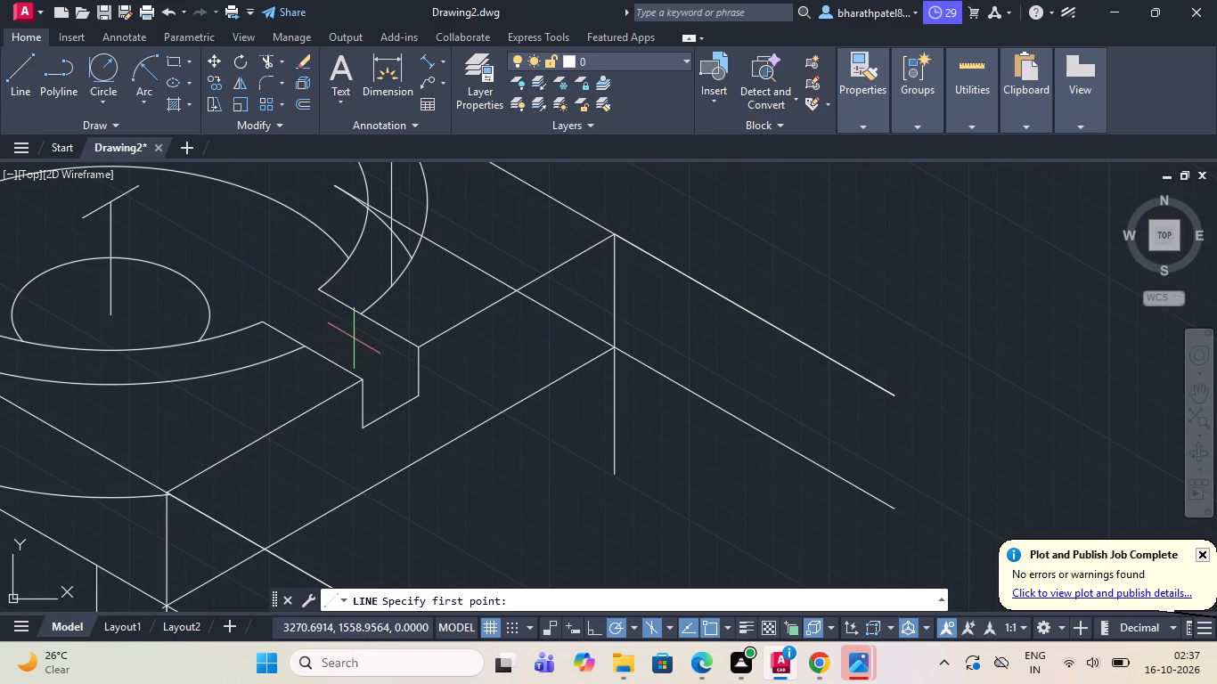
pyautogui.click(421, 396)
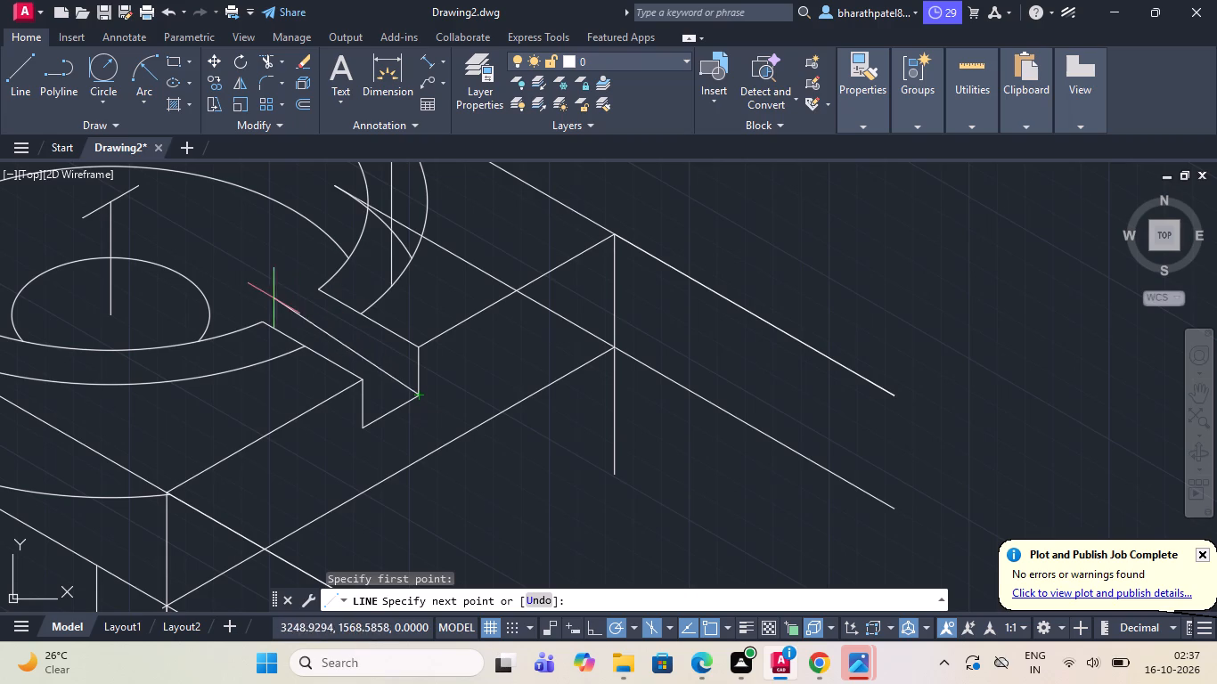
pyautogui.click(248, 297)
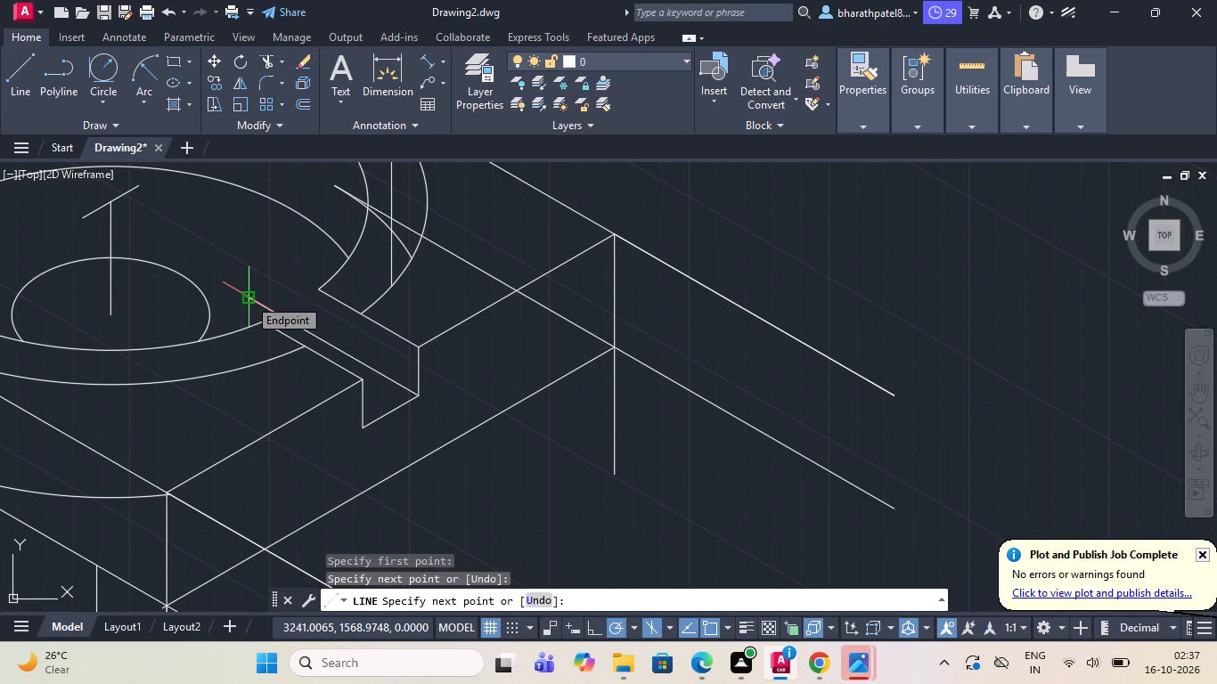
pyautogui.press('Escape')
# Draw a vertical line about 16.6 long downward from the far short inclined line's inner end, crossing the slot's lower inclined line.
pyautogui.moveTo(10, 71); pyautogui.dragTo(23, 86)
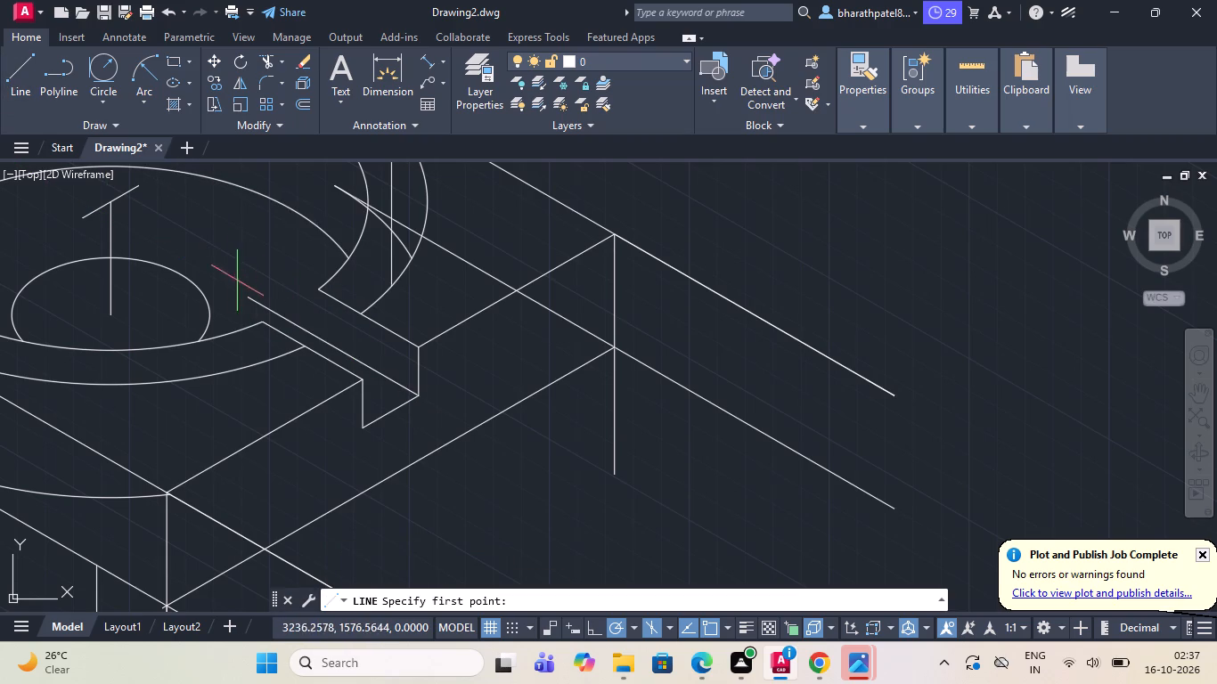
pyautogui.click(318, 293)
pyautogui.scroll(3, 314, 344)
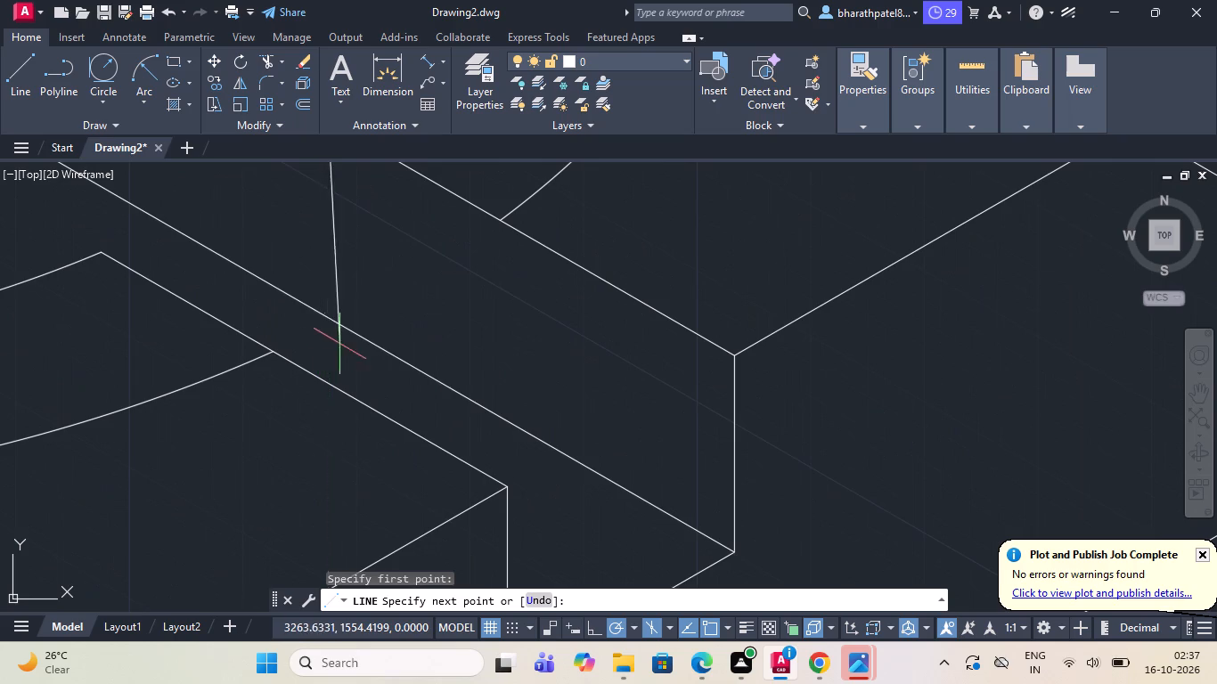
pyautogui.click(321, 338)
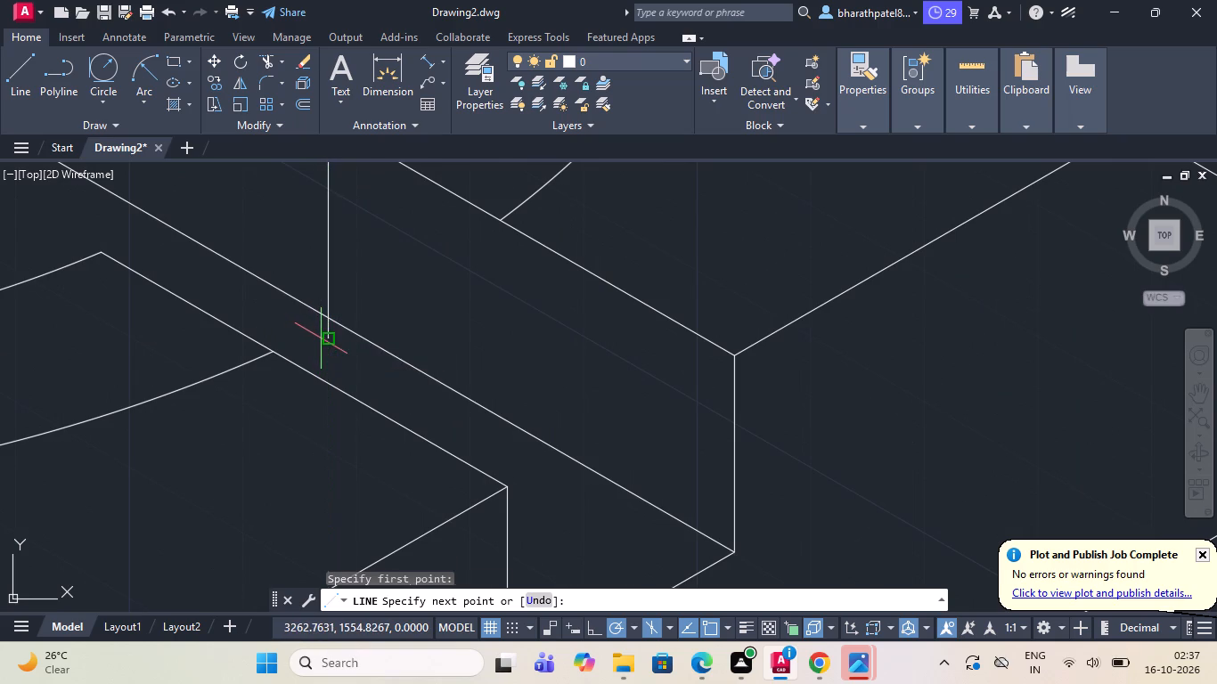
pyautogui.press('Escape')
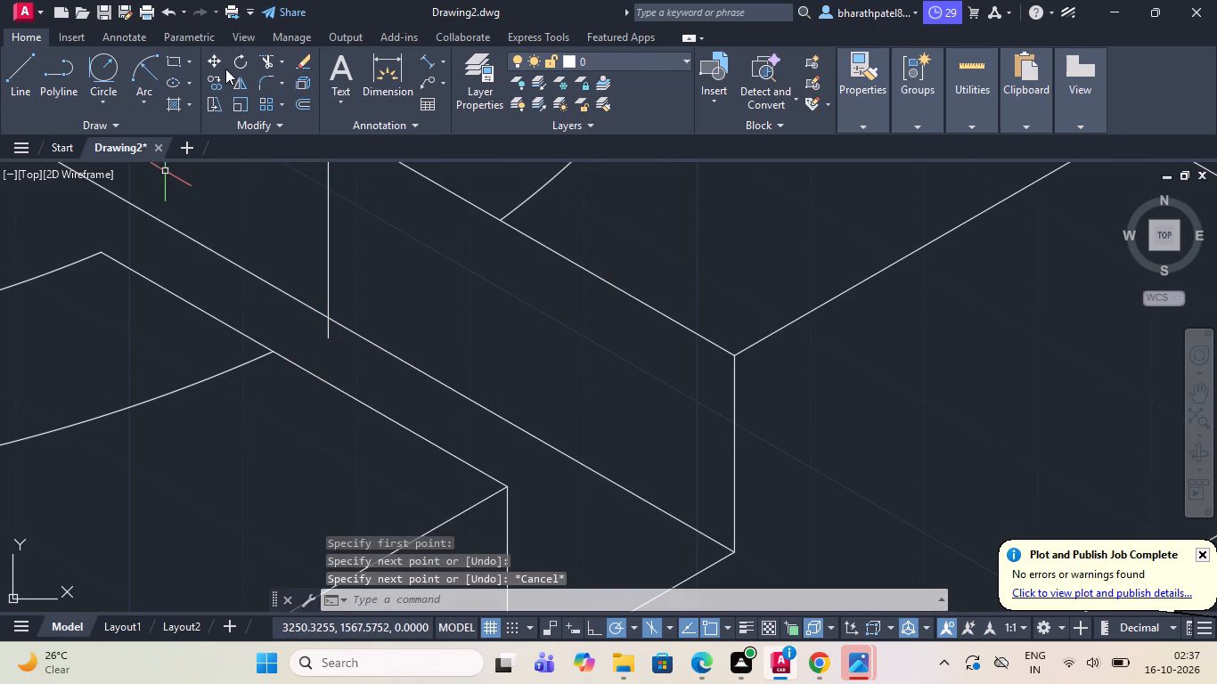
# Trim the slot's lower inclined line and the inner vertical where they project past each other to form a clean corner.
pyautogui.click(267, 57)
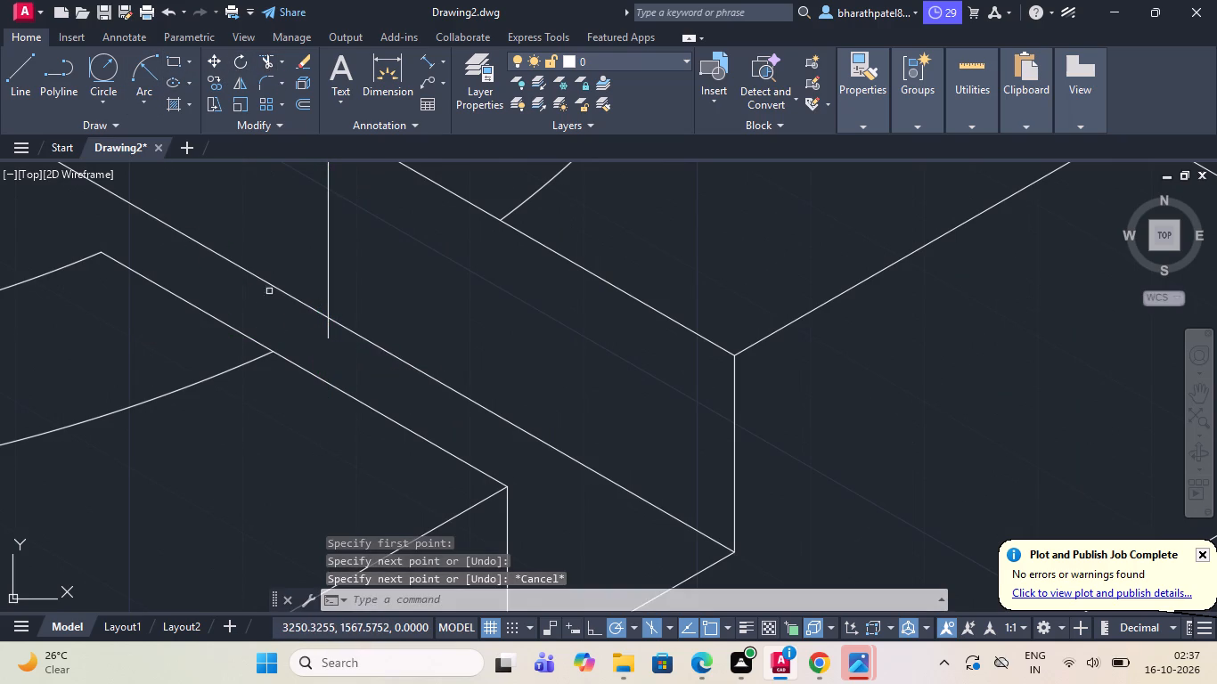
pyautogui.moveTo(286, 241); pyautogui.dragTo(287, 257)
pyautogui.click(297, 318)
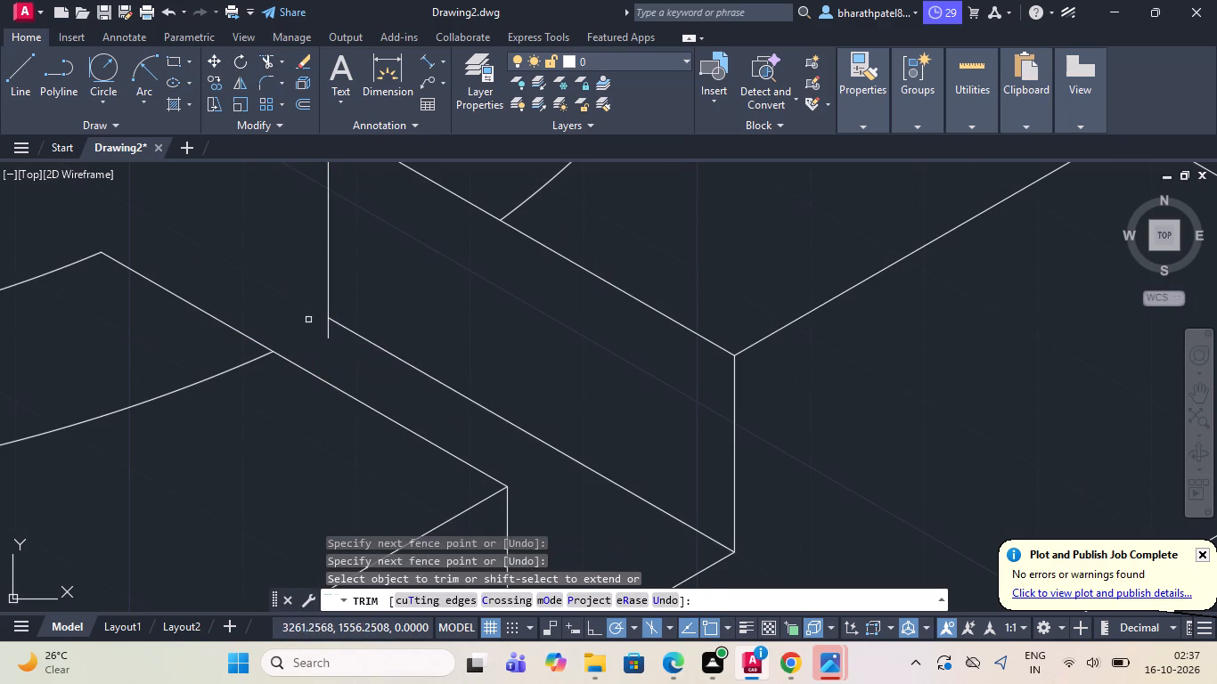
pyautogui.click(328, 329)
pyautogui.scroll(-3, 324, 332)
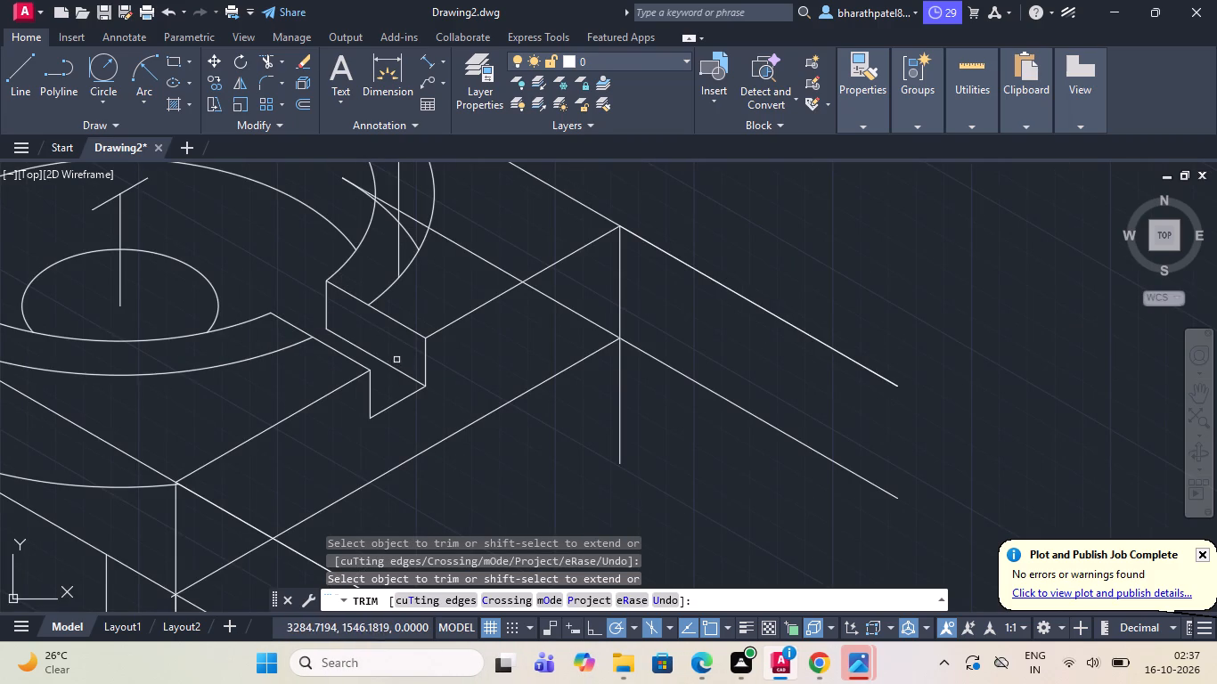
# Draw a short line from the lower end of the slot's inner vertical across the slot's opposite inclined edge.
pyautogui.click(17, 83)
pyautogui.scroll(4, 323, 322)
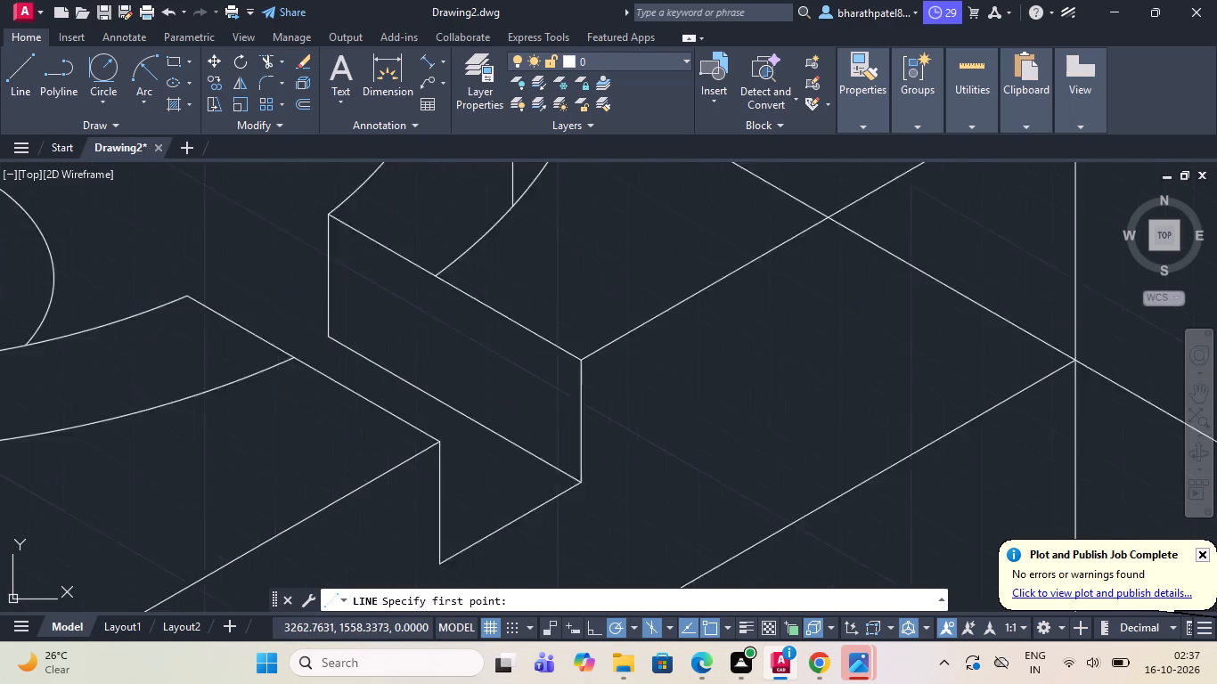
pyautogui.moveTo(332, 350); pyautogui.dragTo(332, 358)
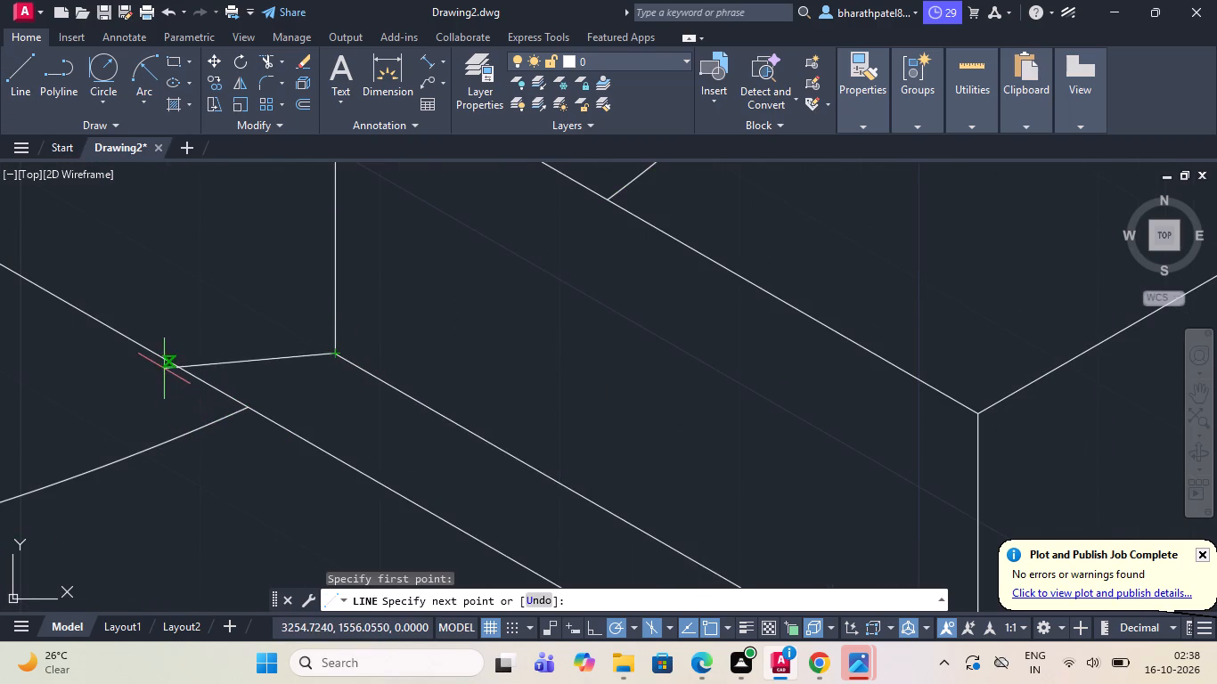
pyautogui.click(176, 417)
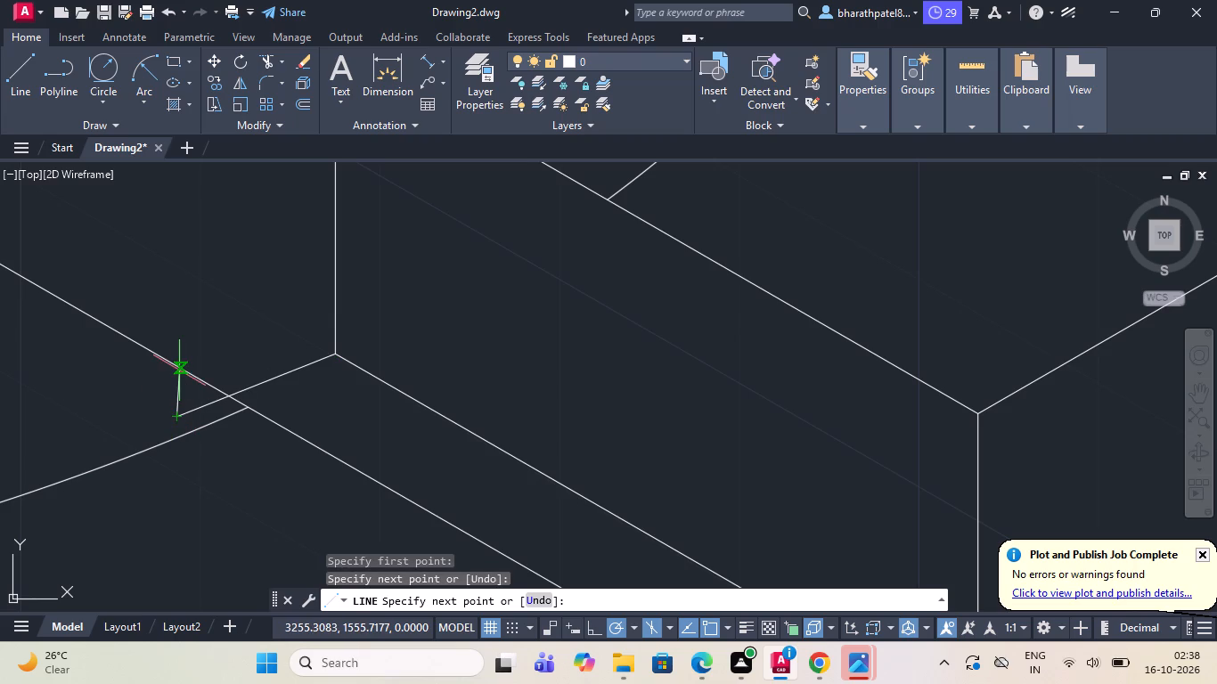
pyautogui.press('Escape')
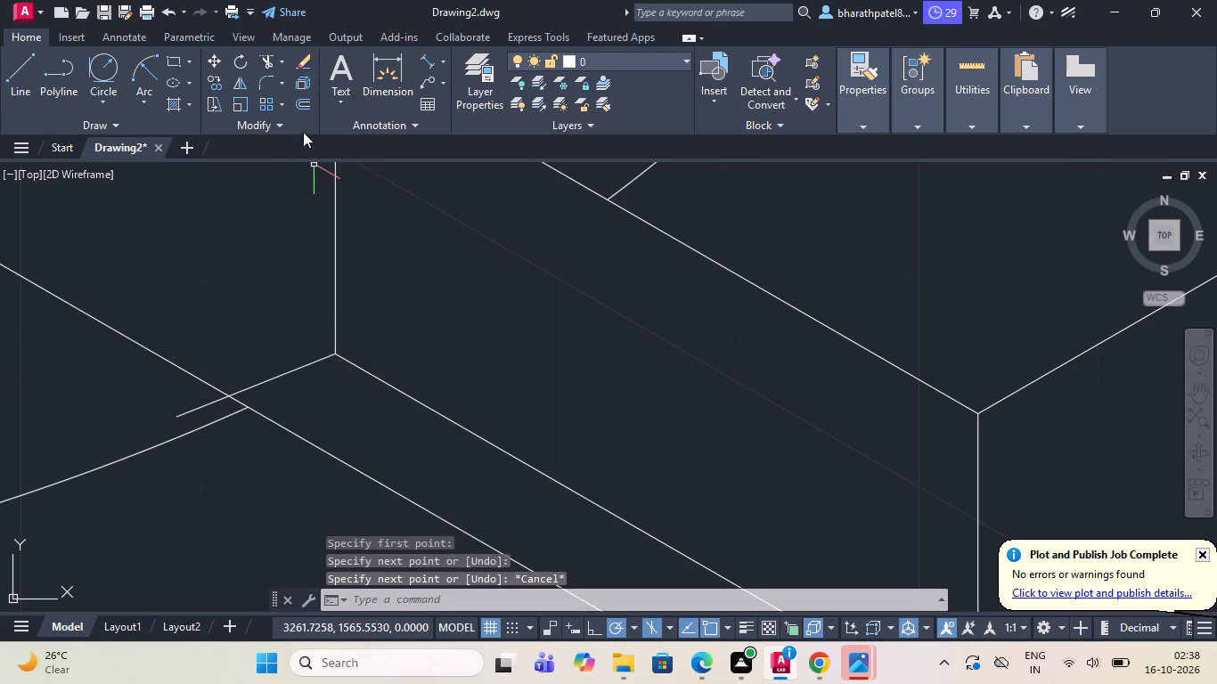
# Trim the new line where it projects past the slot's inclined edge.
pyautogui.click(266, 61)
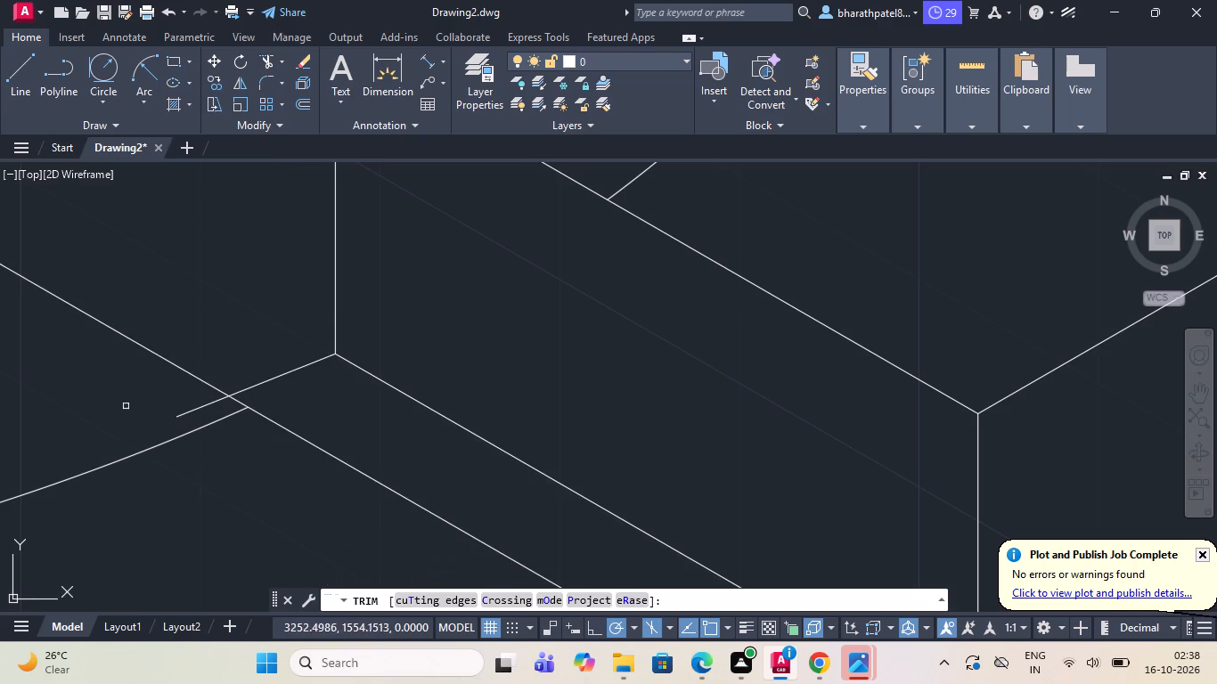
pyautogui.click(205, 409)
# Trim away the arm's lower inclined line, the vertical and the arc piece where they cross the ring's opening and rim.
pyautogui.scroll(-8, 222, 349)
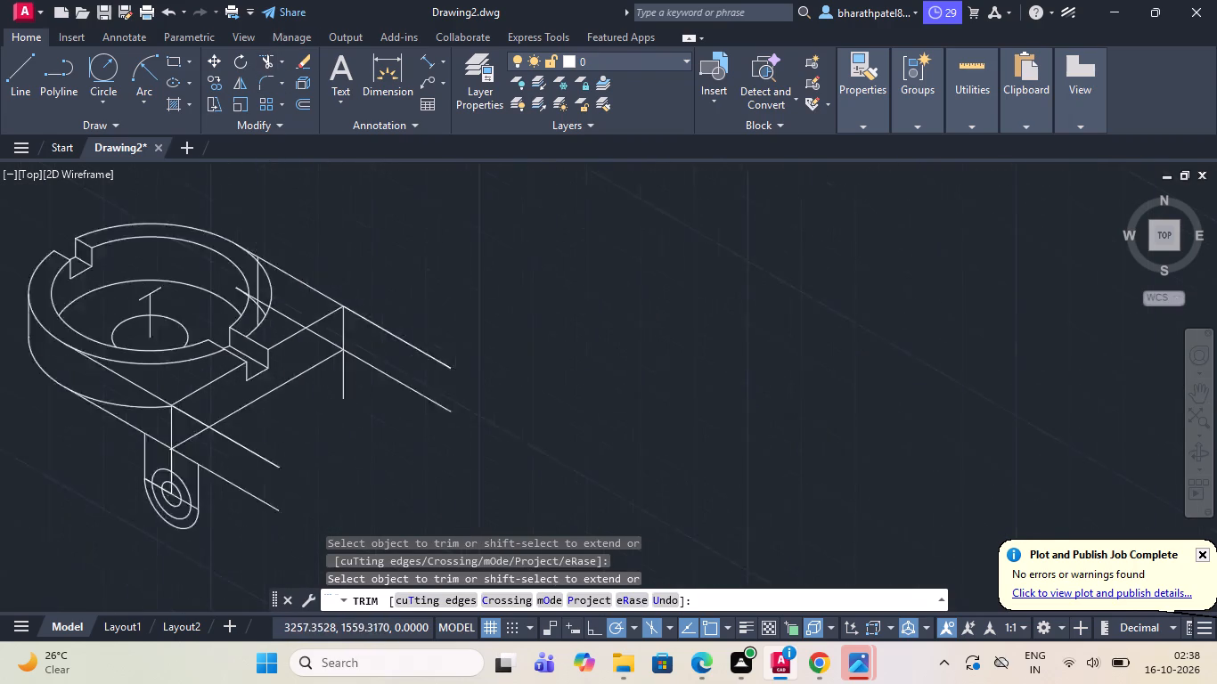
pyautogui.scroll(3, 333, 282)
pyautogui.scroll(-3, 332, 283)
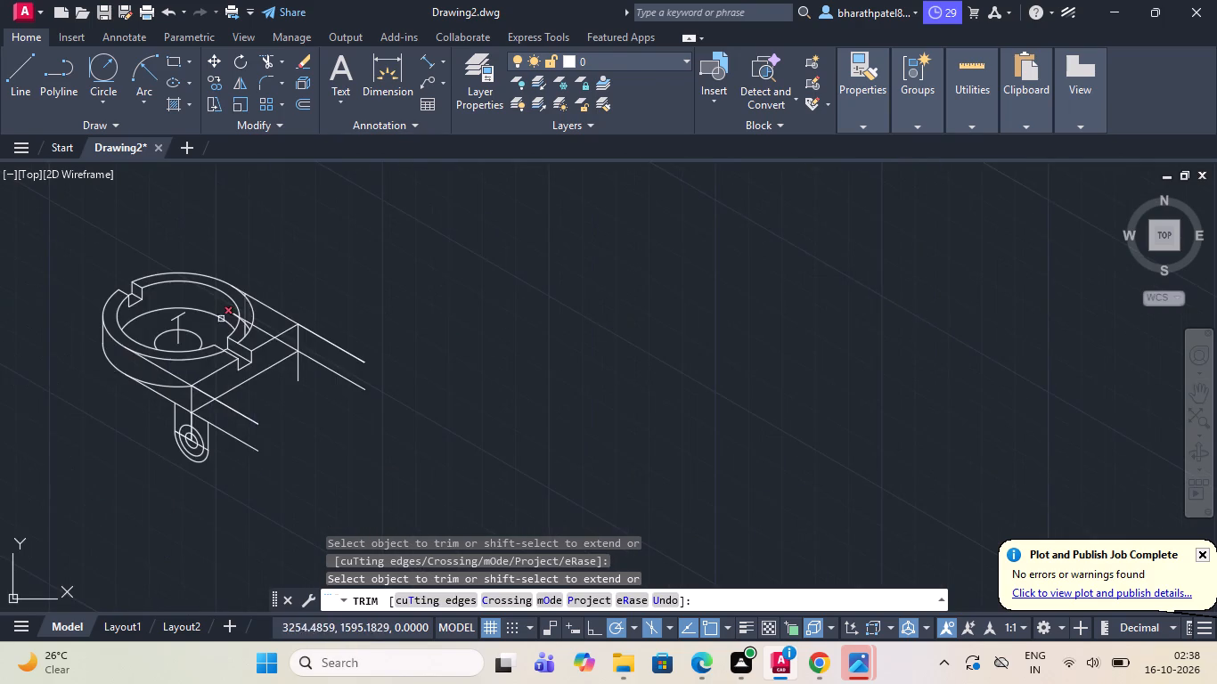
pyautogui.scroll(3, 208, 329)
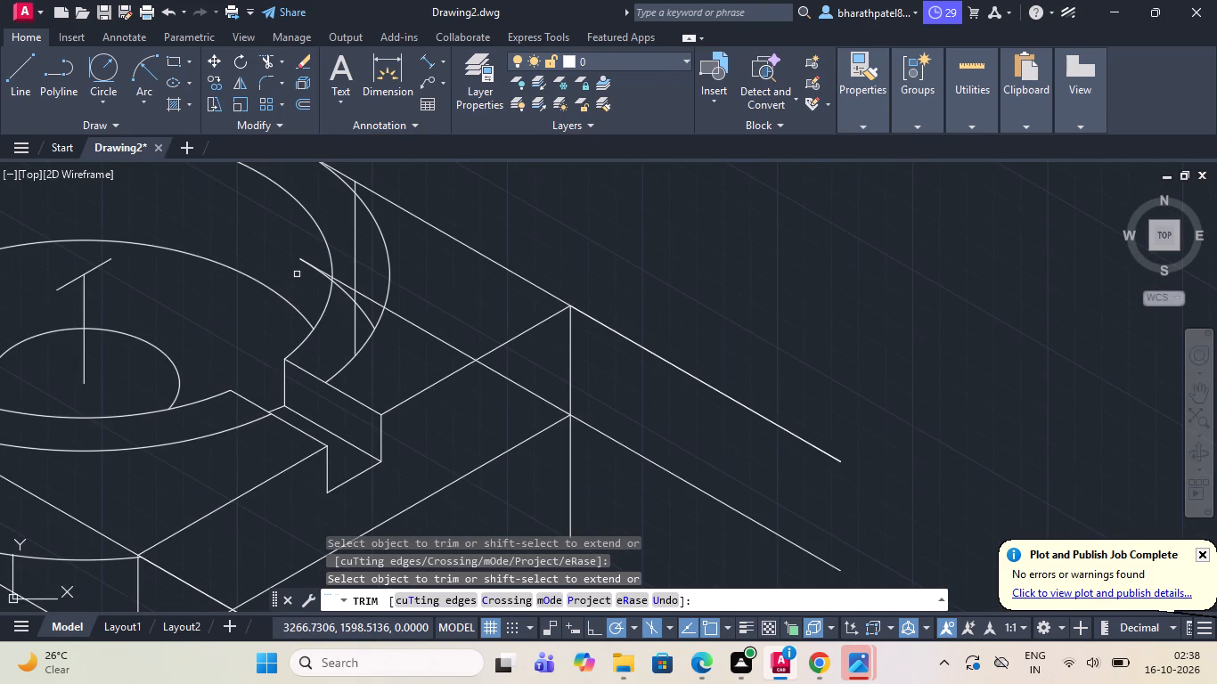
pyautogui.scroll(-2, 294, 286)
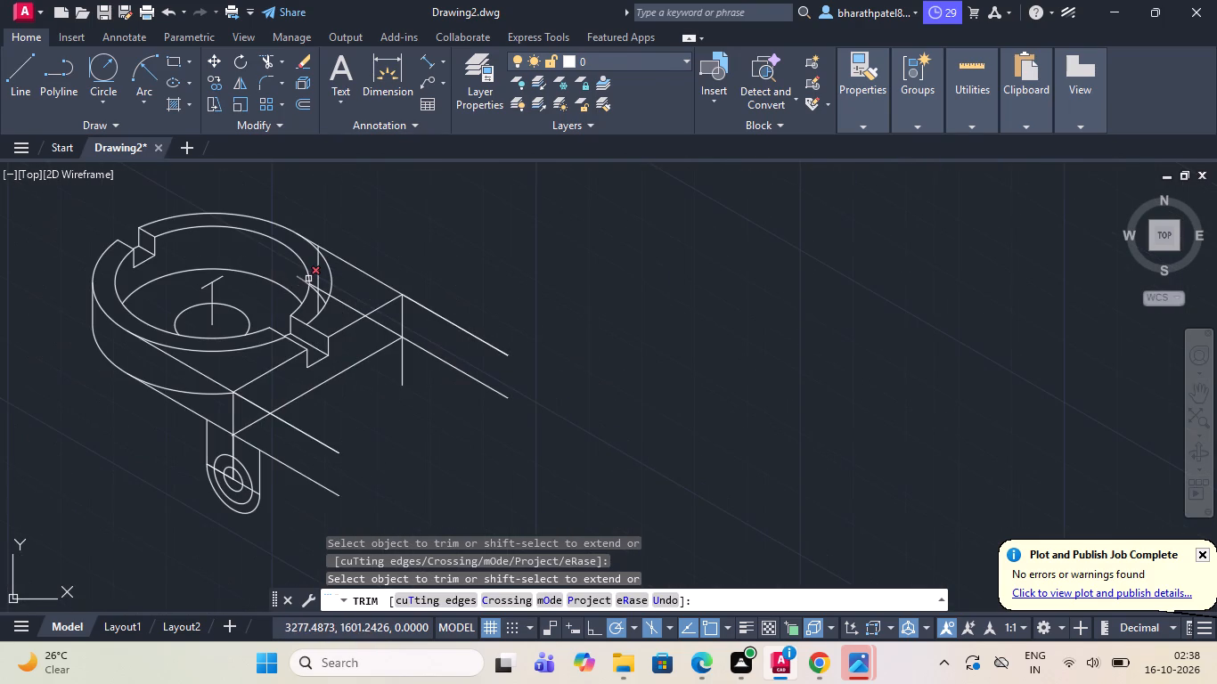
pyautogui.click(302, 279)
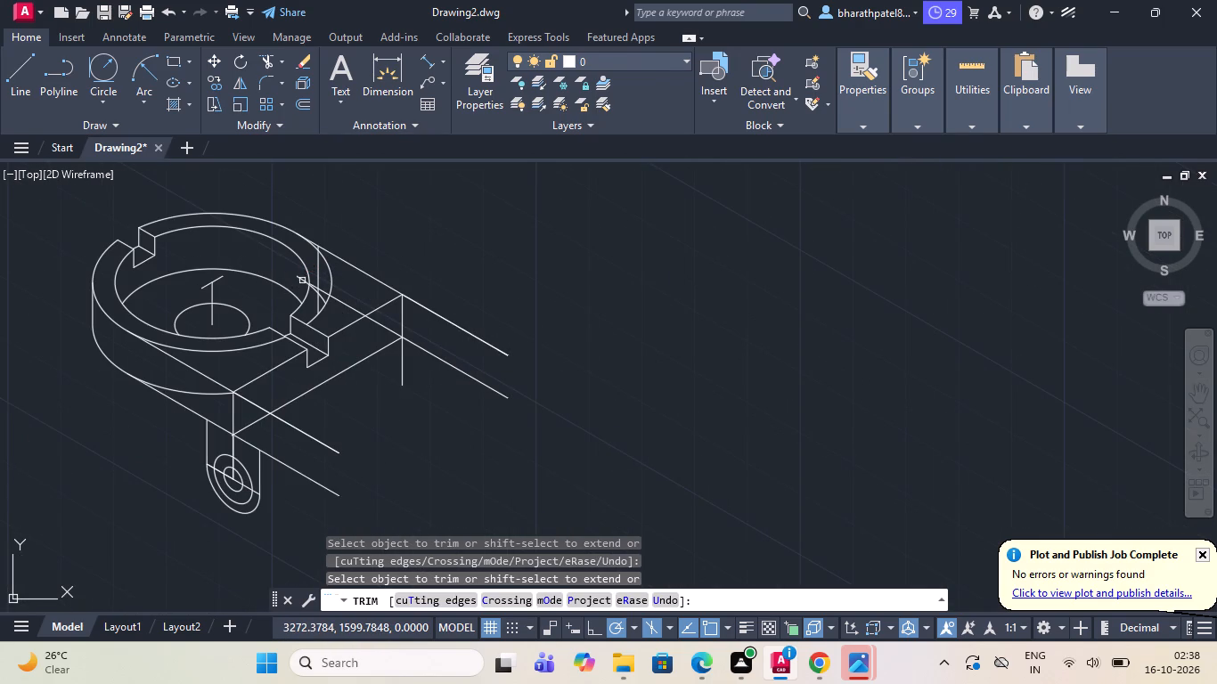
pyautogui.click(302, 281)
pyautogui.click(316, 289)
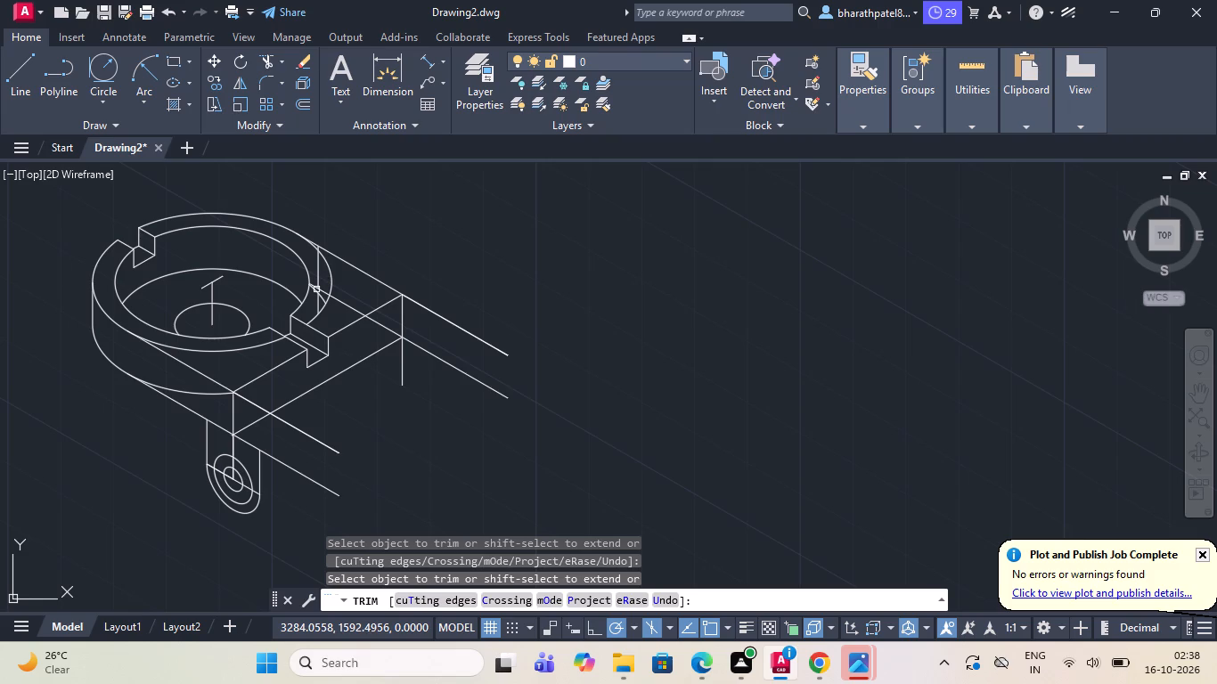
pyautogui.click(316, 290)
pyautogui.scroll(3, 315, 291)
pyautogui.click(300, 226)
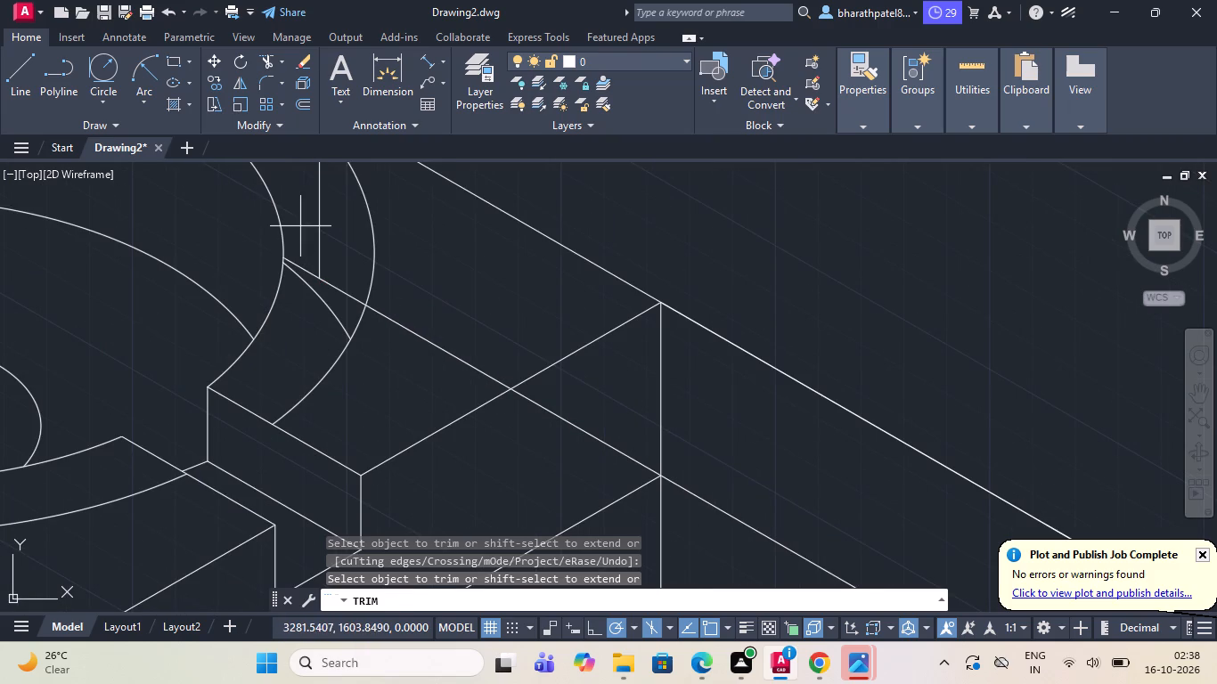
pyautogui.click(344, 245)
pyautogui.click(339, 244)
pyautogui.click(306, 305)
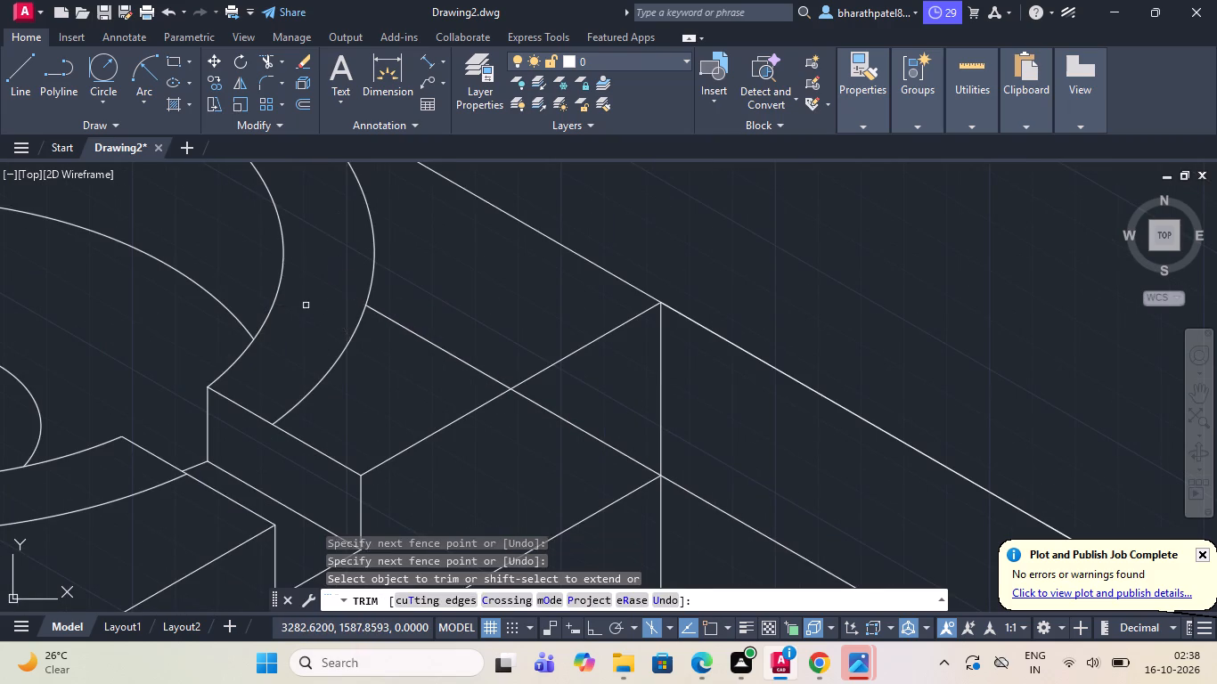
# Trim the hidden inclined line between the ring and the arm's far corner, and the lower ring arc inside the near side face.
pyautogui.scroll(-3, 306, 305)
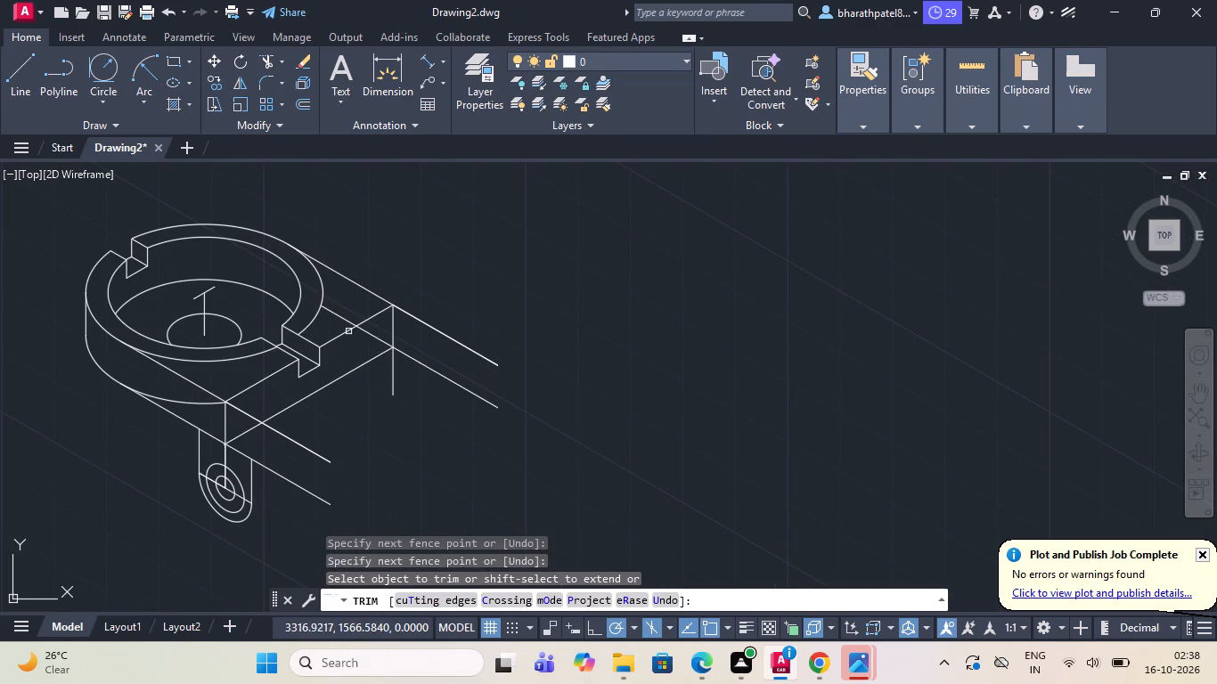
pyautogui.click(344, 315)
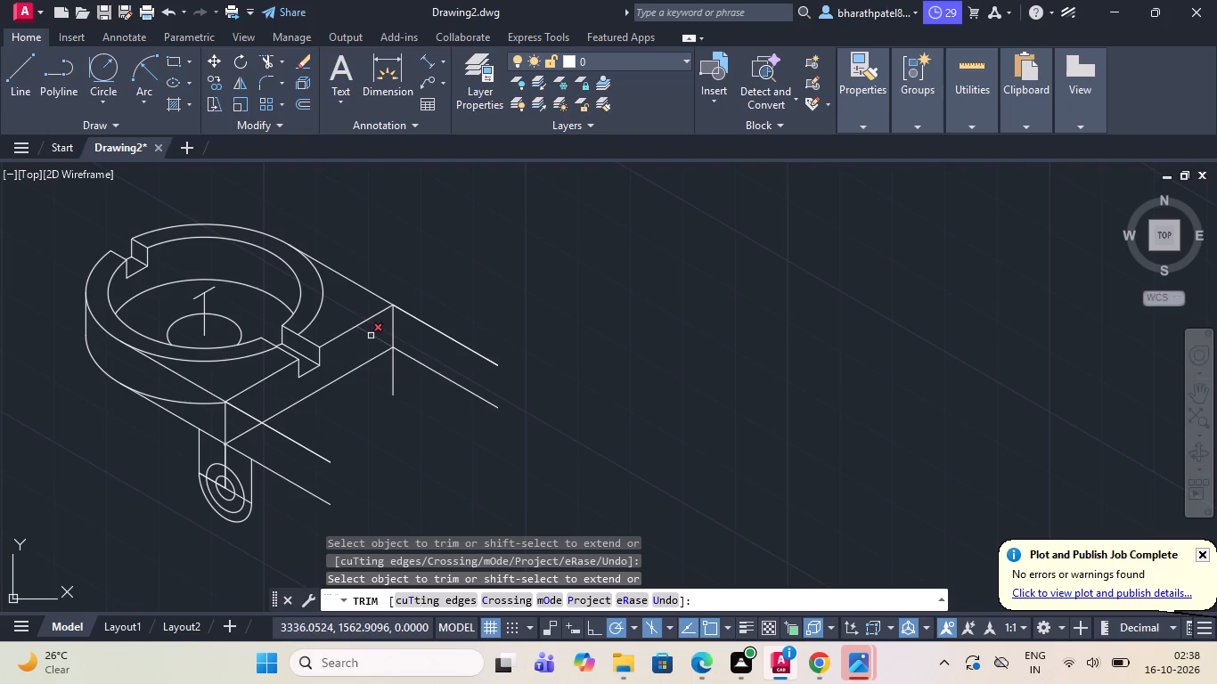
pyautogui.click(372, 336)
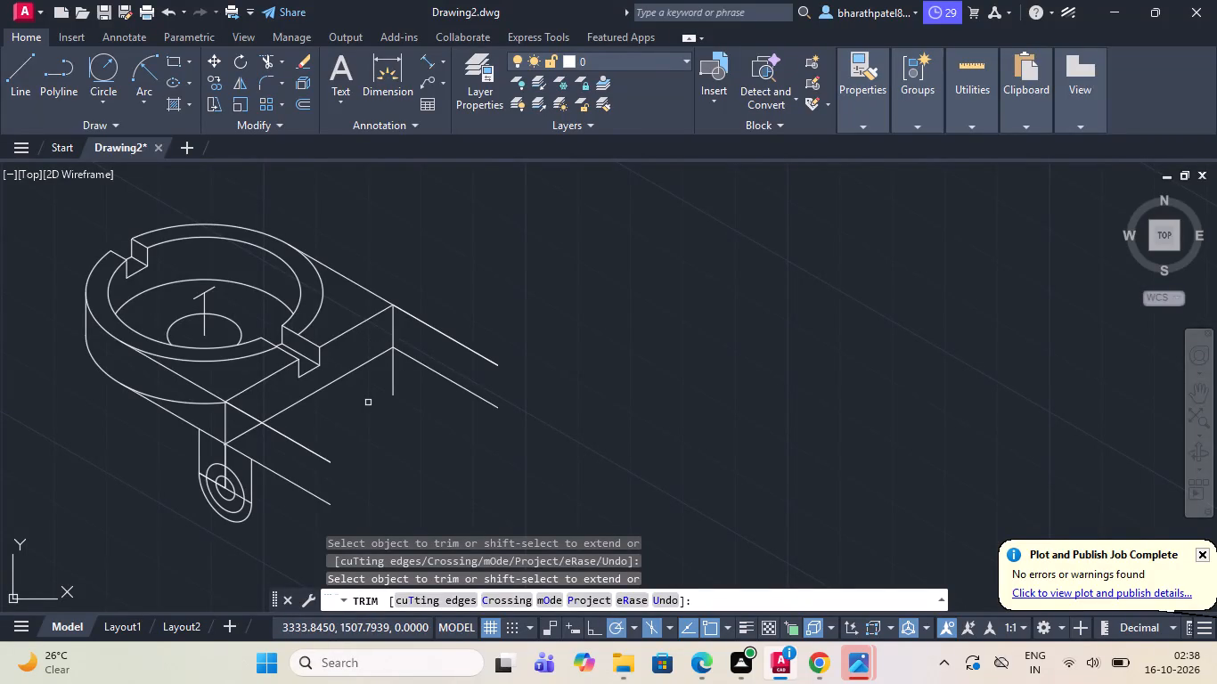
pyautogui.click(197, 403)
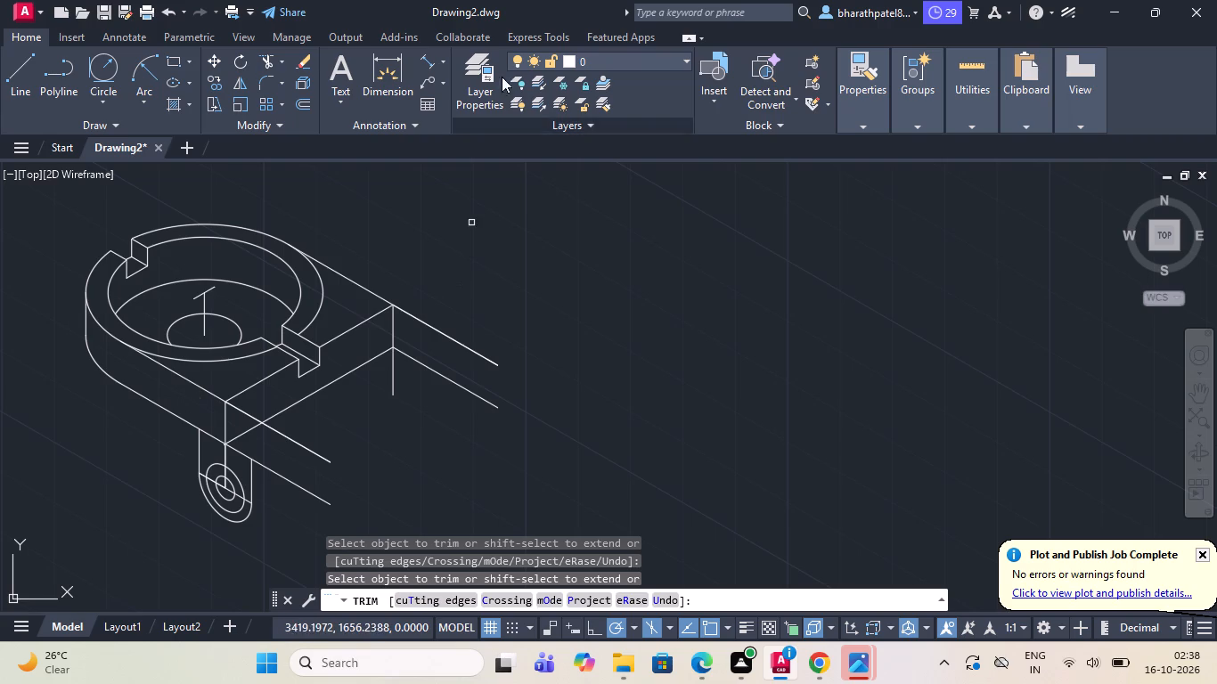
# Draw a vertical line about 66 long downward from the outer end of the near arm's upper inclined line.
pyautogui.scroll(-2, 322, 339)
pyautogui.scroll(2, 261, 429)
pyautogui.scroll(-2, 261, 431)
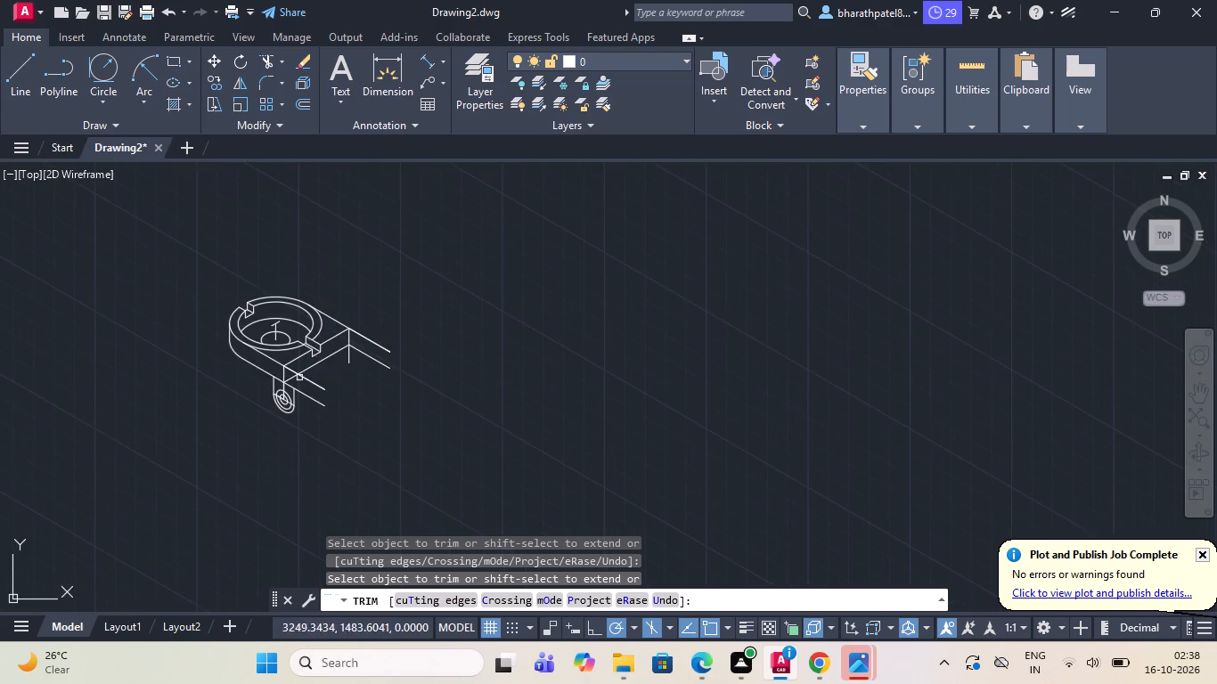
pyautogui.scroll(3, 307, 361)
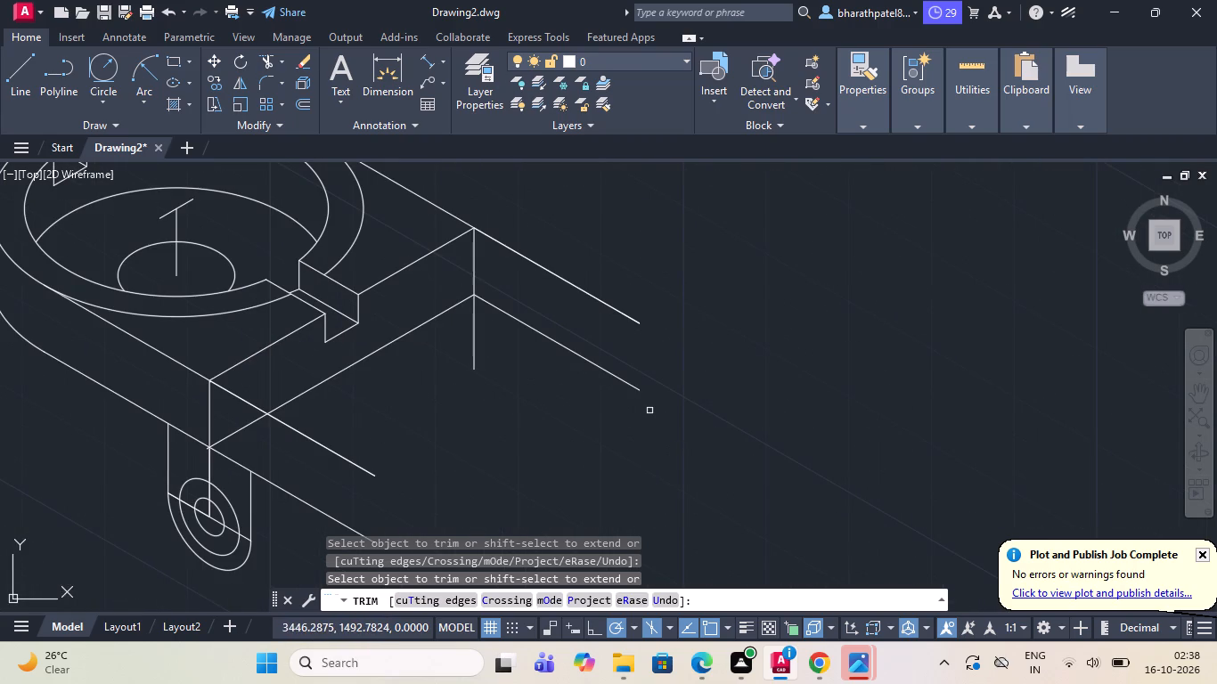
pyautogui.scroll(-1, 604, 416)
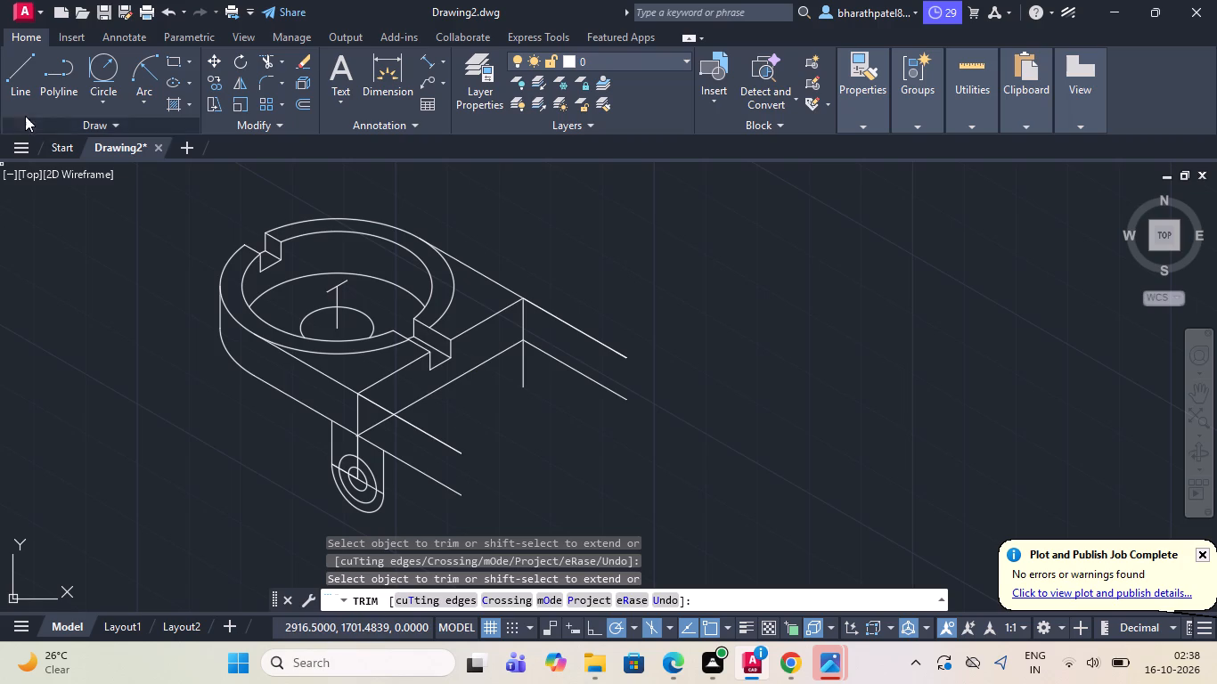
pyautogui.click(11, 79)
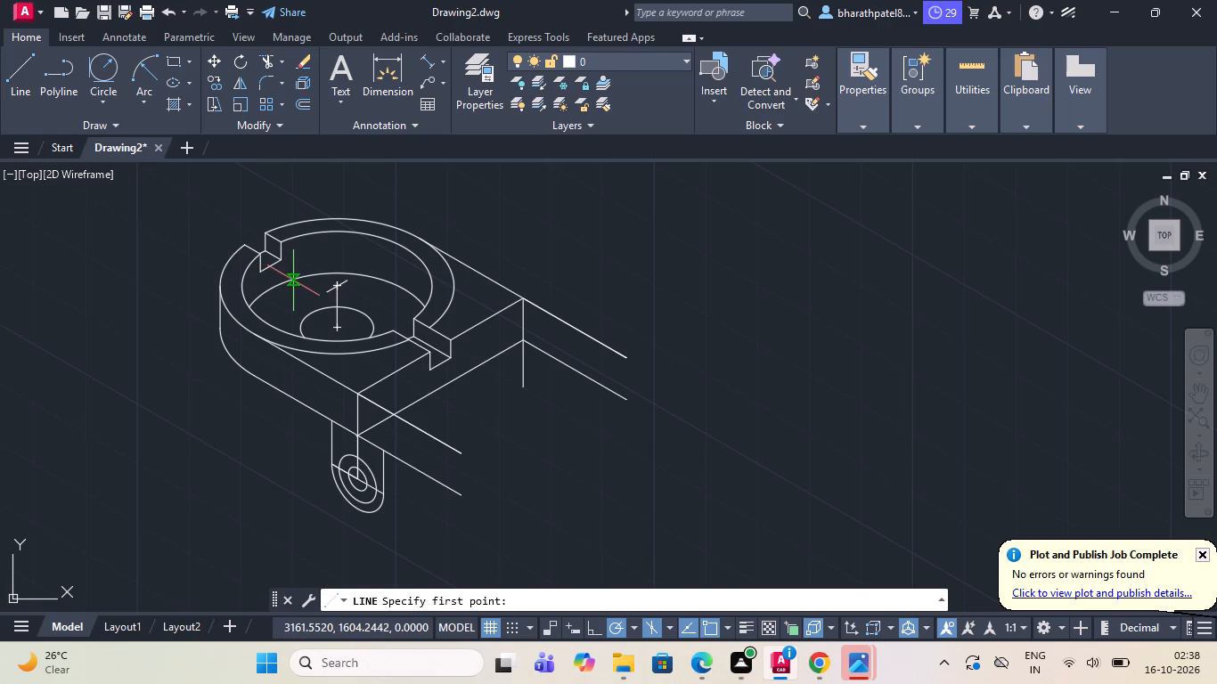
pyautogui.scroll(-1, 421, 394)
pyautogui.scroll(1, 445, 437)
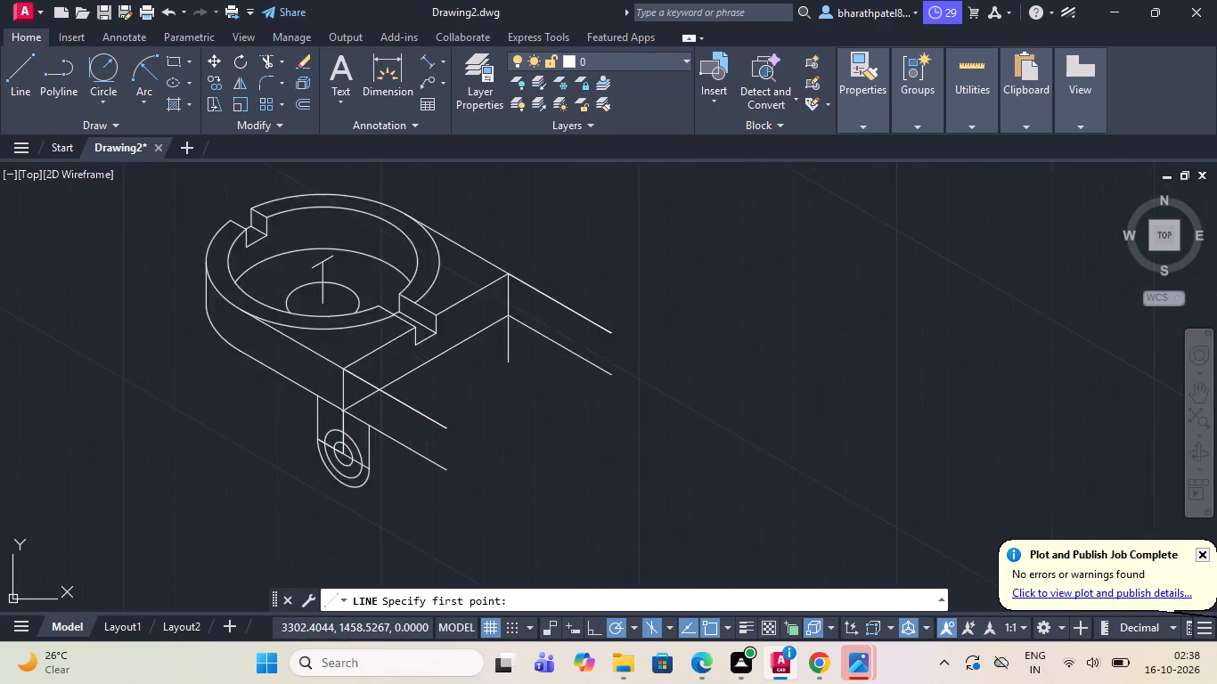
pyautogui.scroll(2, 445, 437)
pyautogui.scroll(-3, 419, 380)
pyautogui.scroll(2, 451, 490)
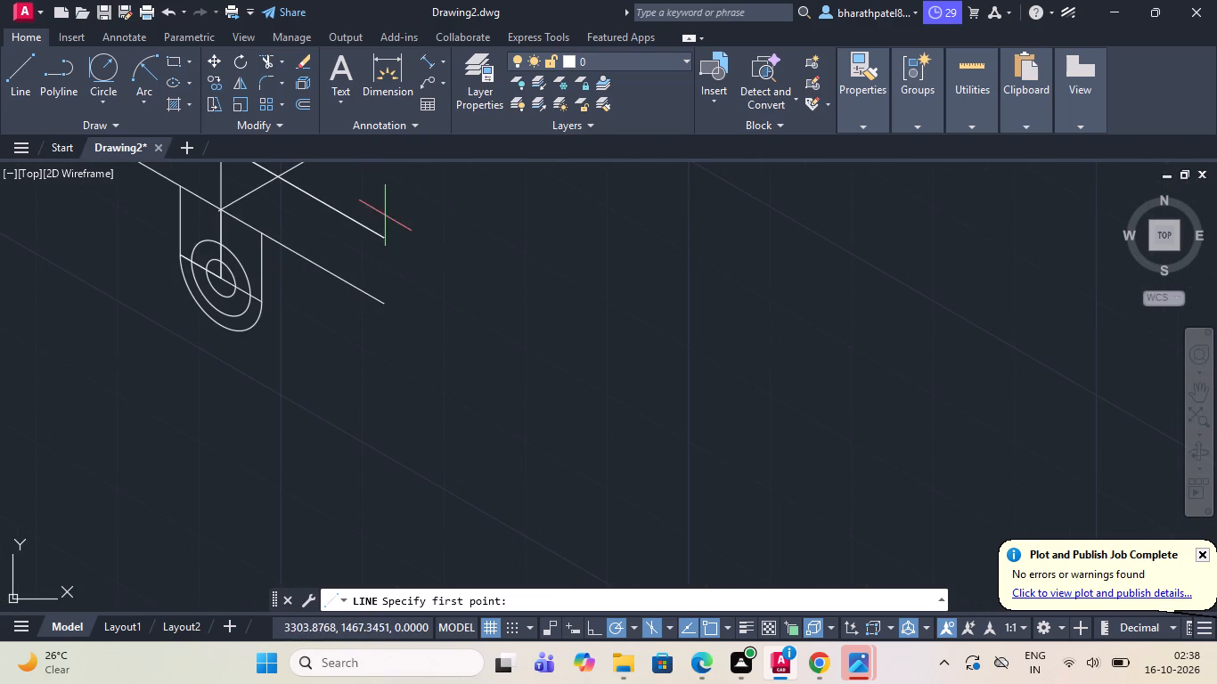
pyautogui.click(384, 232)
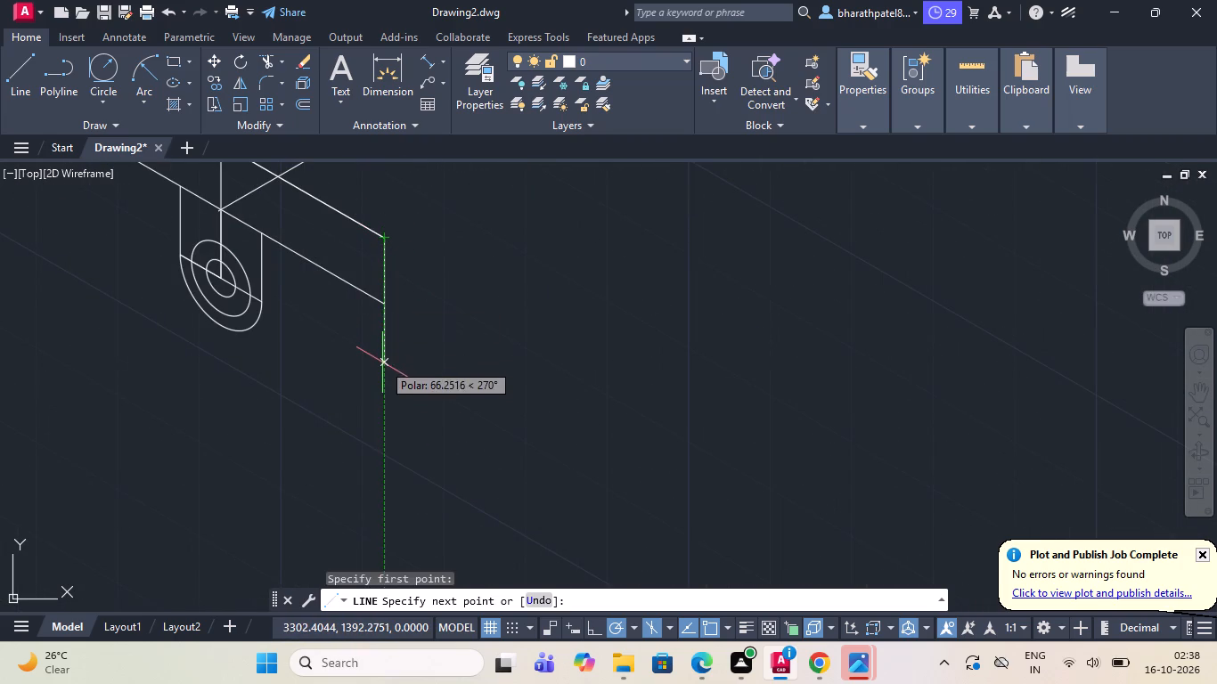
pyautogui.click(382, 362)
pyautogui.press('Escape')
# Trim the new end vertical where it projects below the near arm's lower inclined line.
pyautogui.scroll(-3, 381, 373)
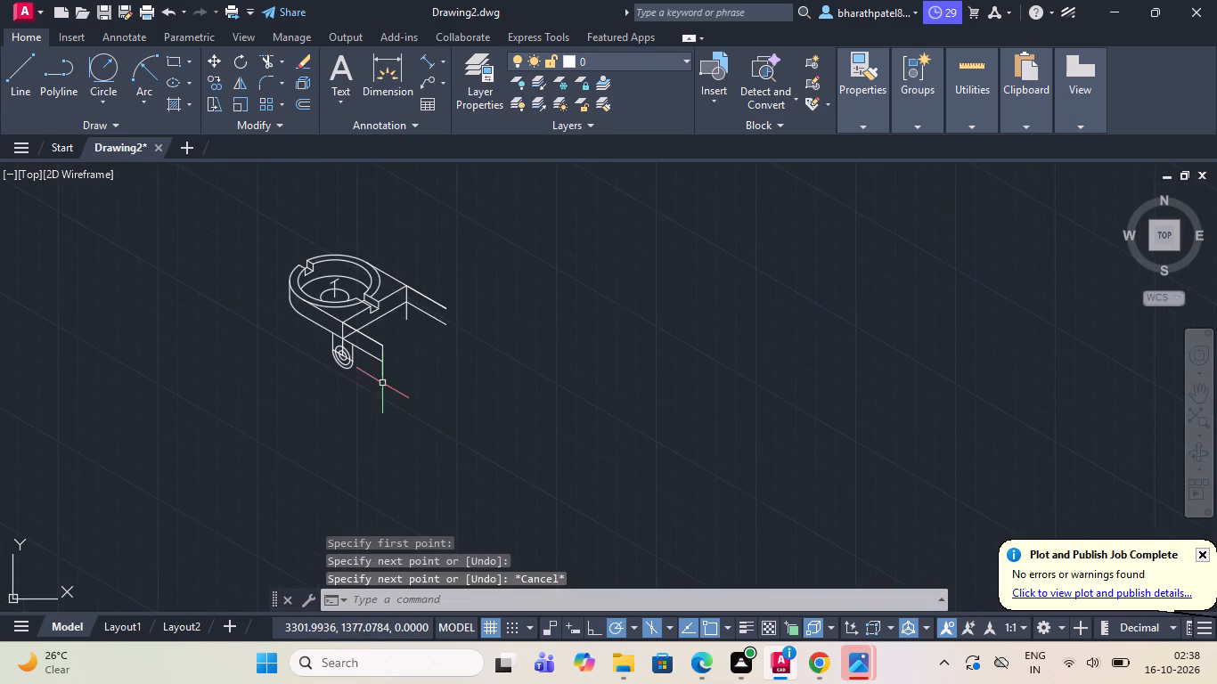
pyautogui.scroll(2, 362, 273)
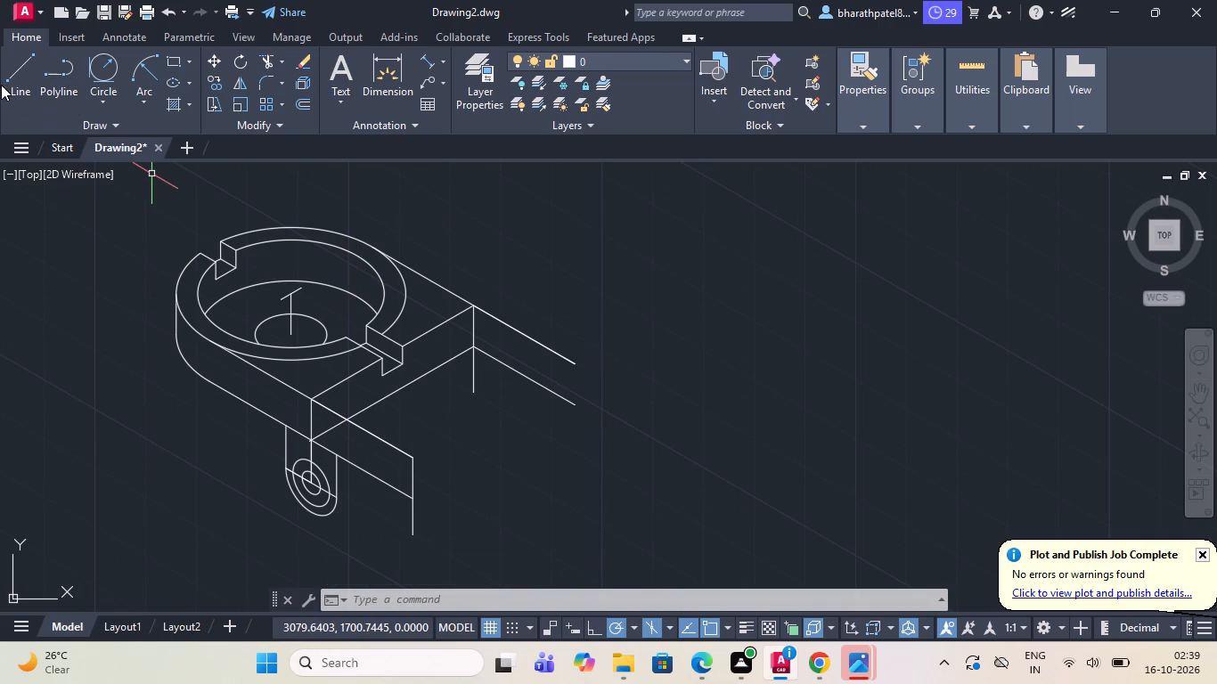
pyautogui.moveTo(8, 75); pyautogui.dragTo(30, 89)
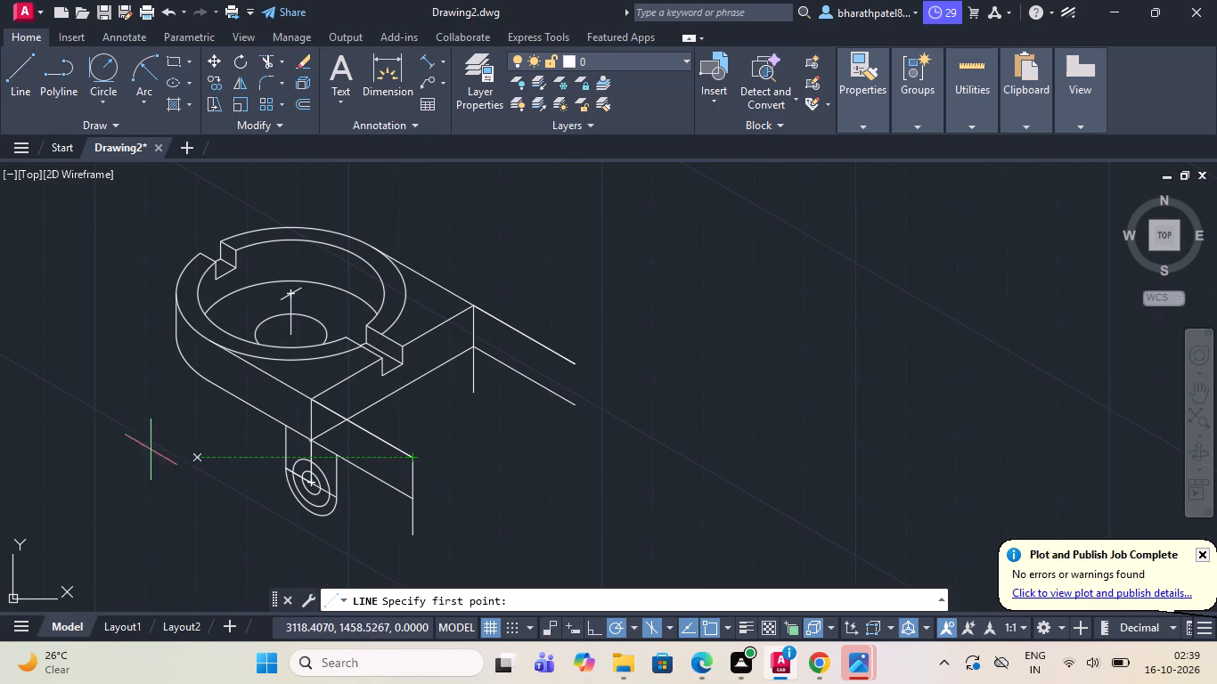
pyautogui.click(263, 64)
pyautogui.scroll(-2, 490, 250)
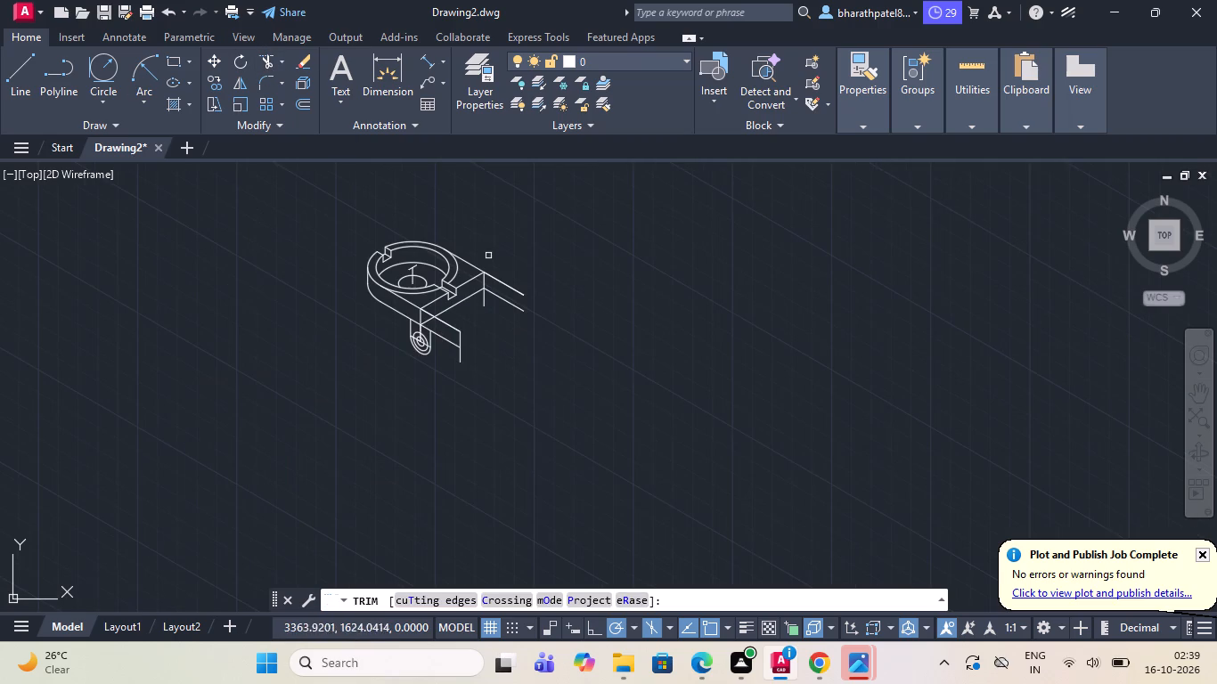
pyautogui.scroll(4, 480, 341)
pyautogui.moveTo(282, 415); pyautogui.dragTo(292, 415)
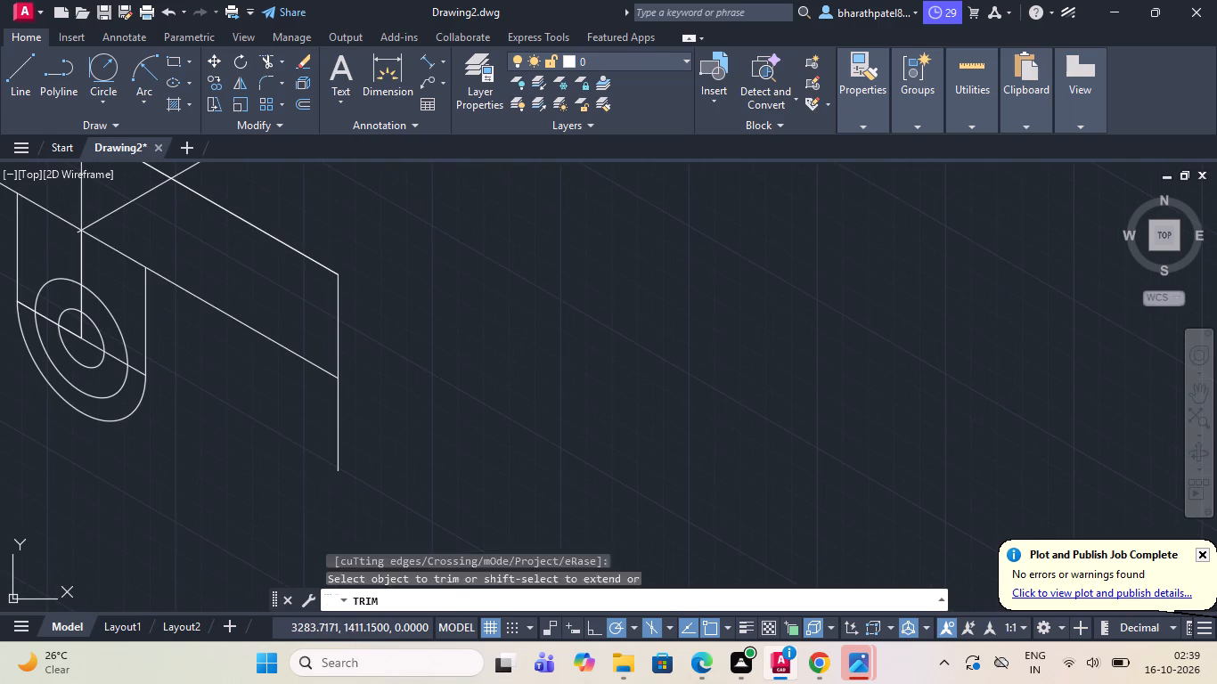
pyautogui.moveTo(292, 415); pyautogui.dragTo(384, 427)
# Draw a horizontal line about 17 long outward from the midpoint of the near arm's end vertical.
pyautogui.click(17, 63)
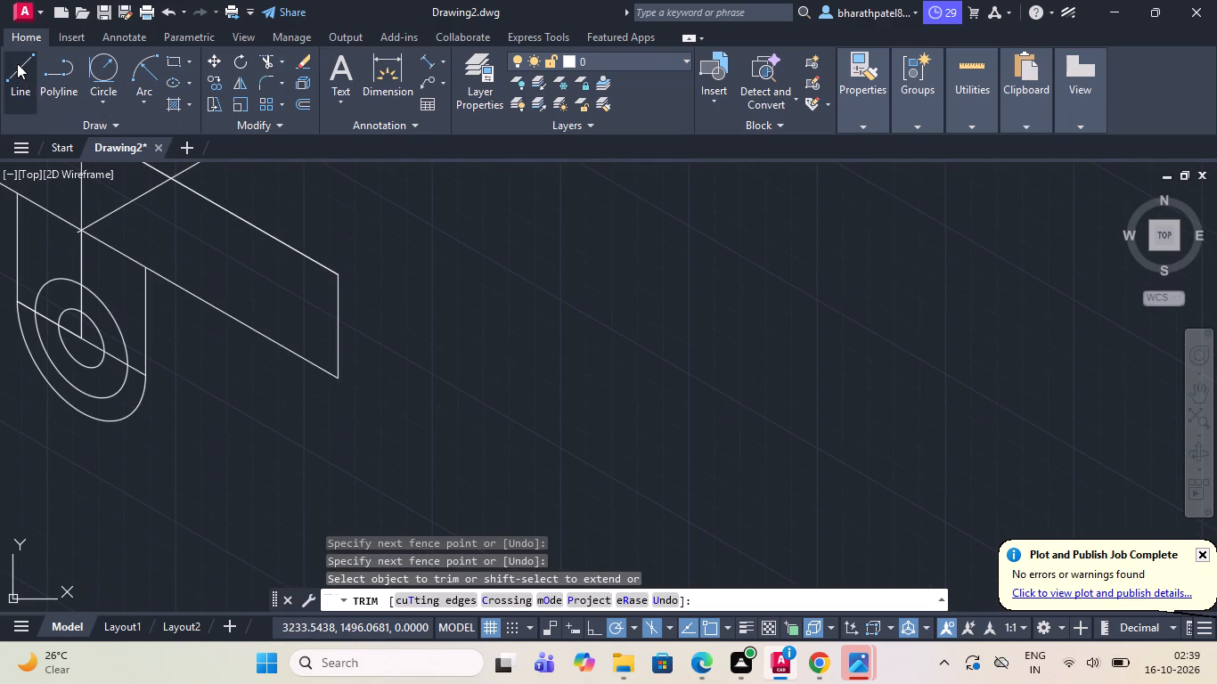
pyautogui.click(337, 325)
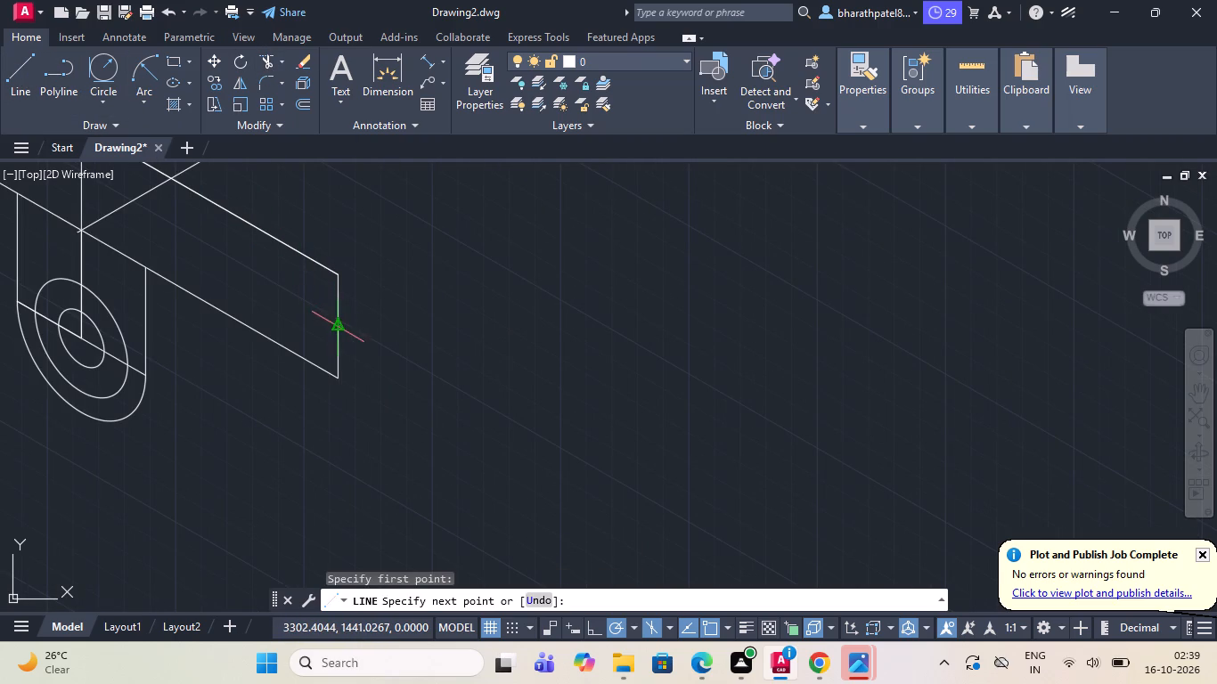
pyautogui.click(389, 330)
pyautogui.press('Escape')
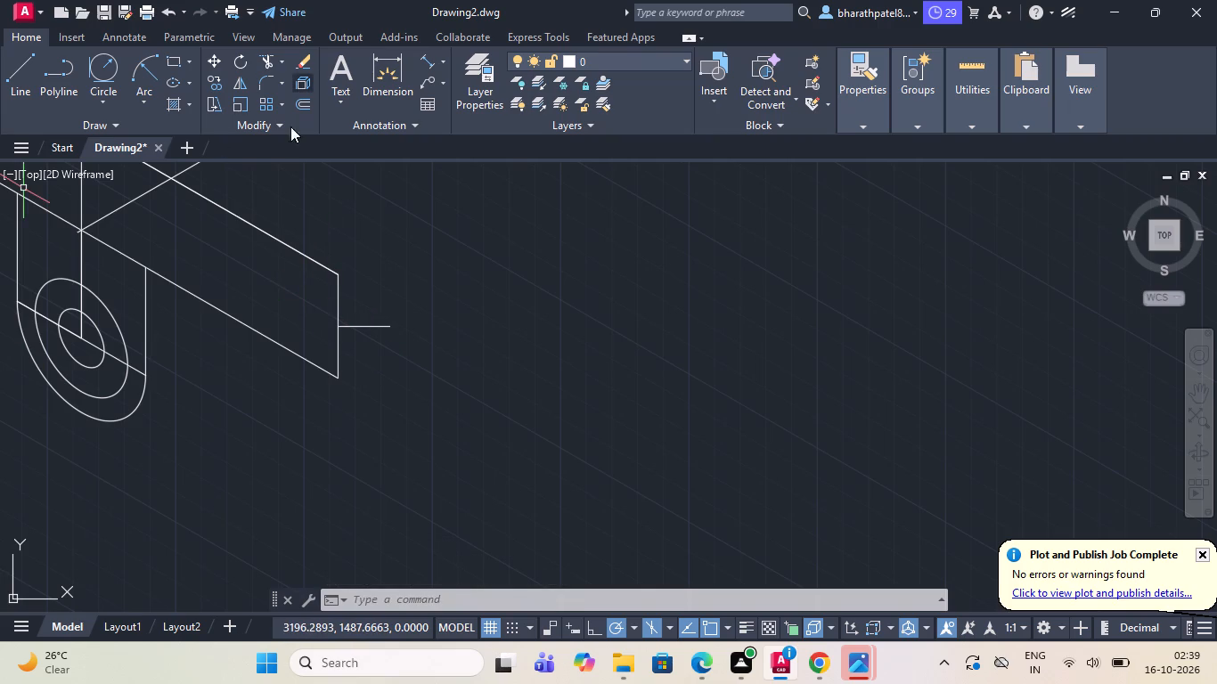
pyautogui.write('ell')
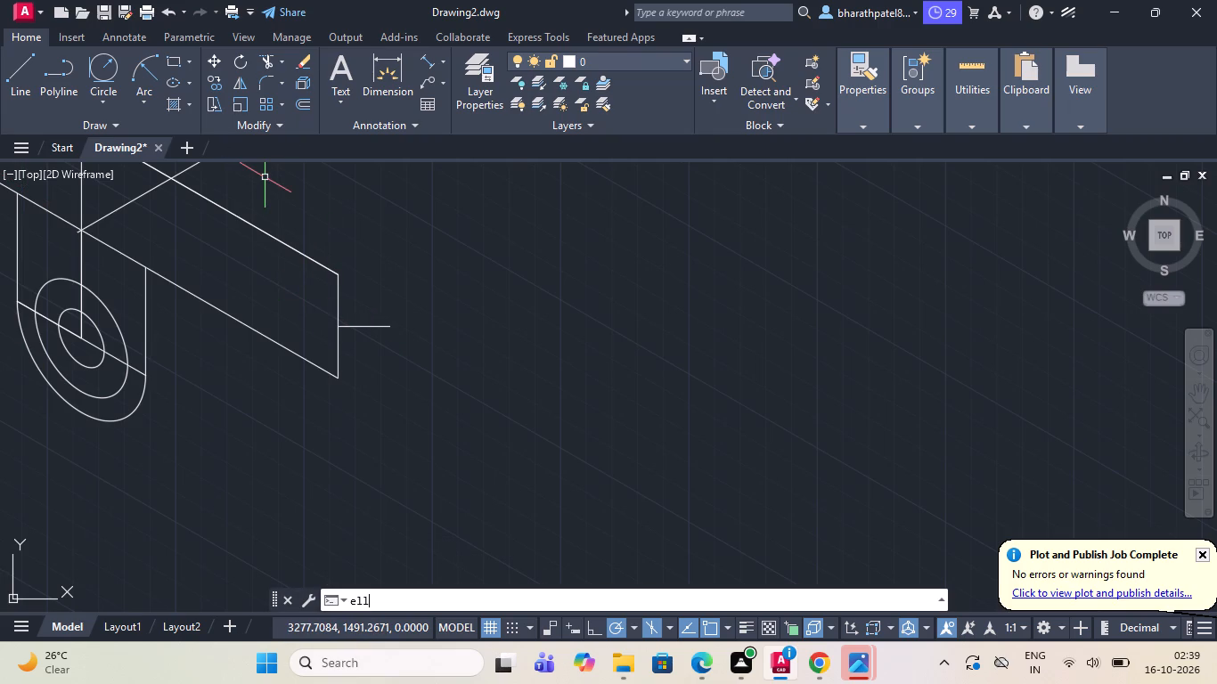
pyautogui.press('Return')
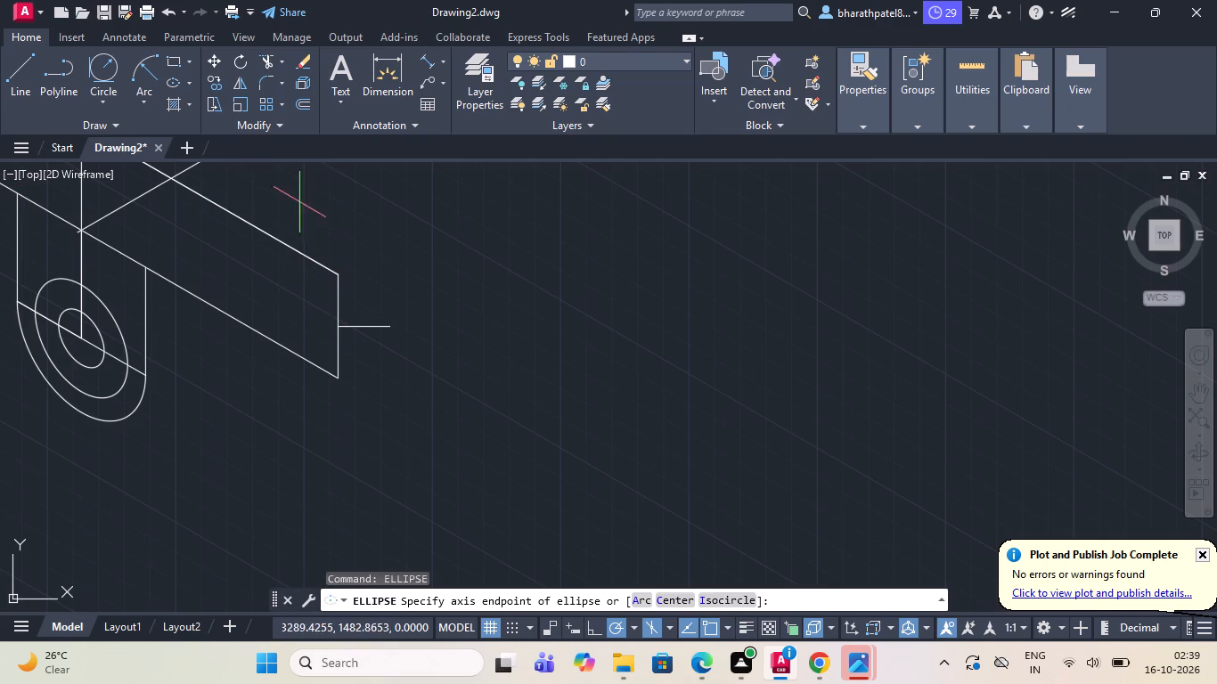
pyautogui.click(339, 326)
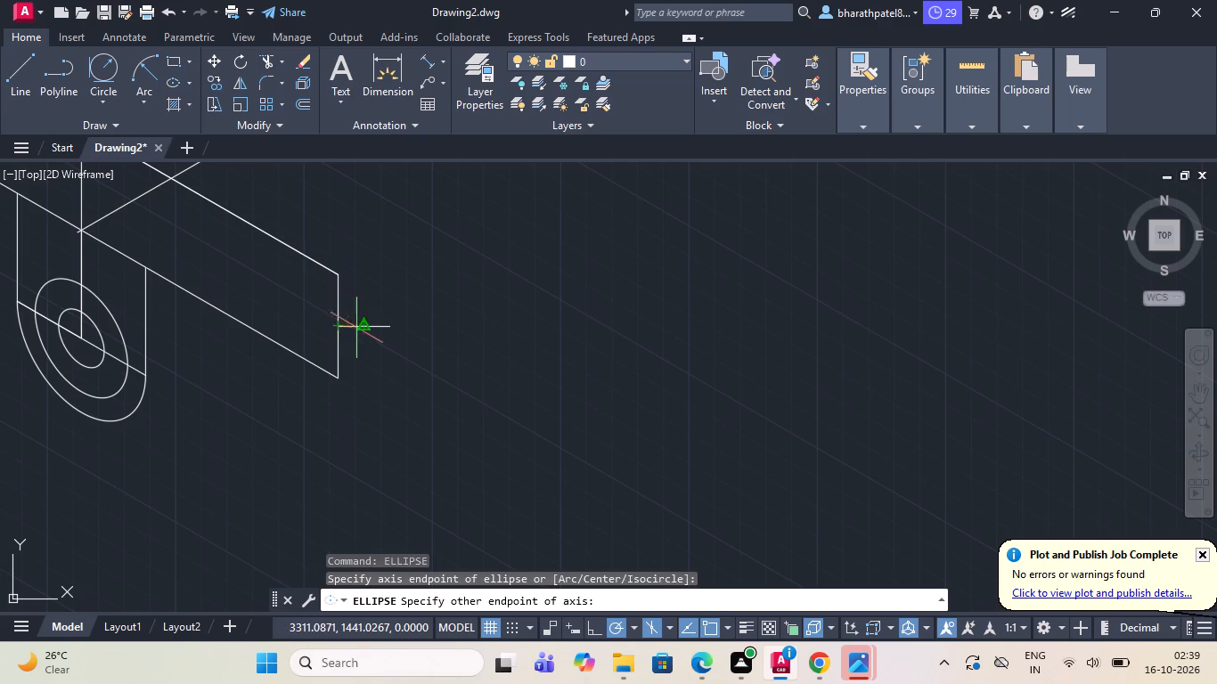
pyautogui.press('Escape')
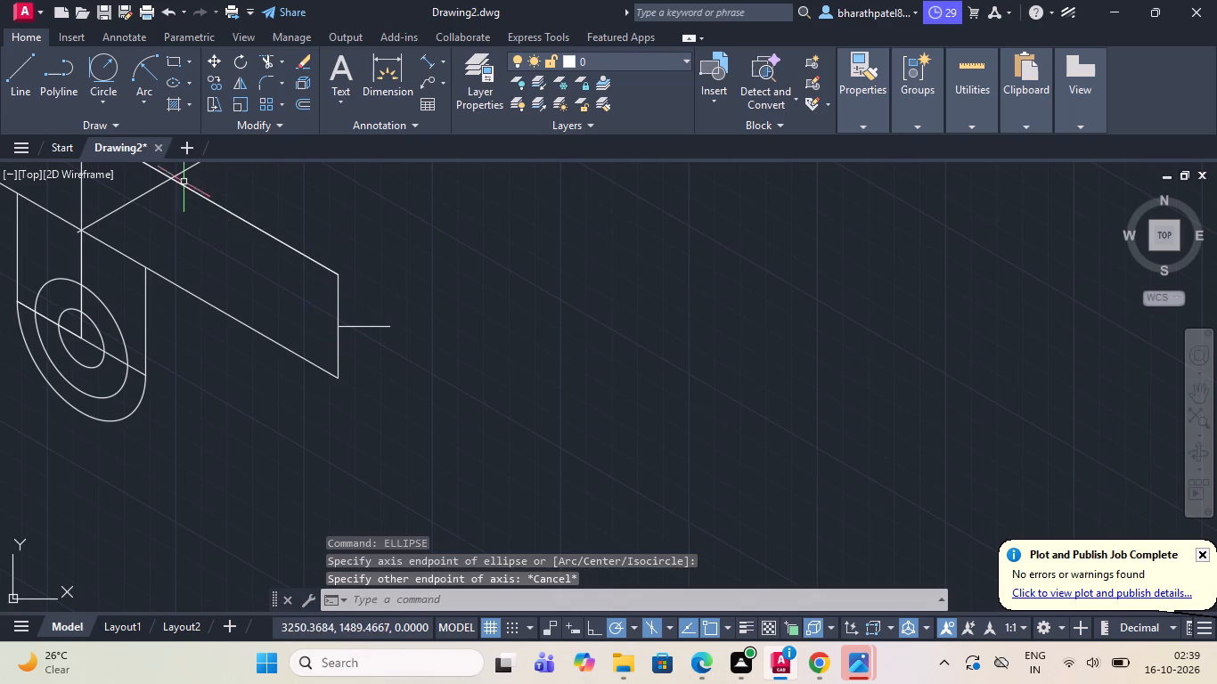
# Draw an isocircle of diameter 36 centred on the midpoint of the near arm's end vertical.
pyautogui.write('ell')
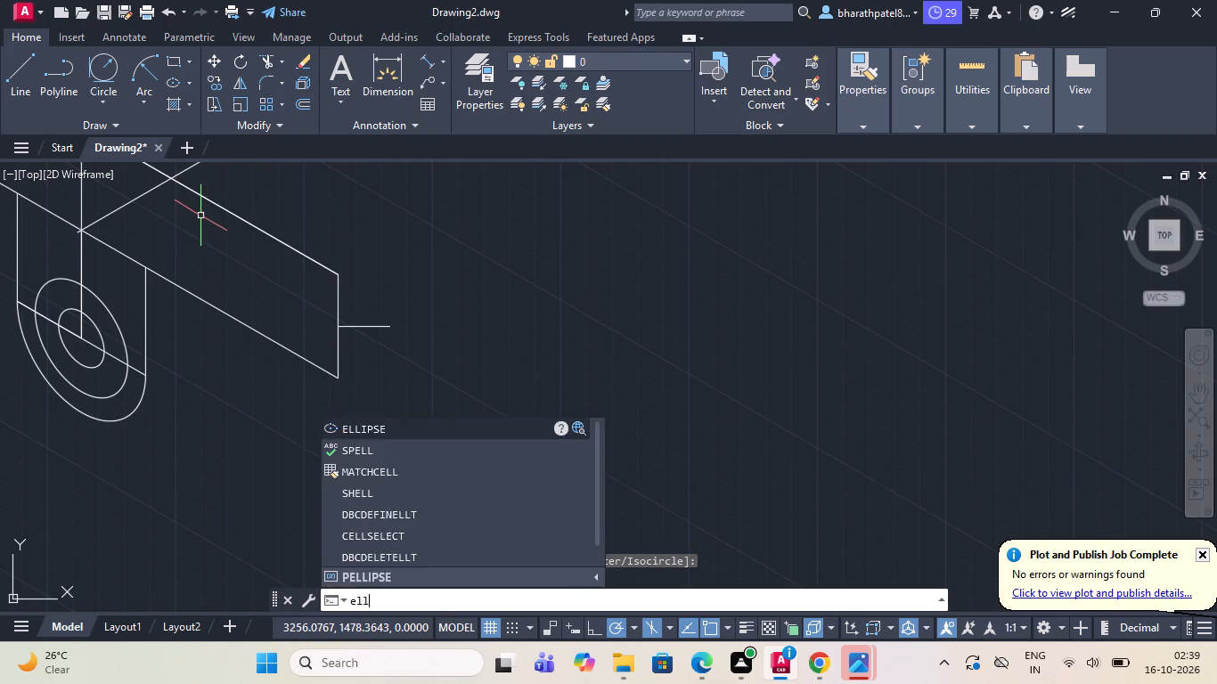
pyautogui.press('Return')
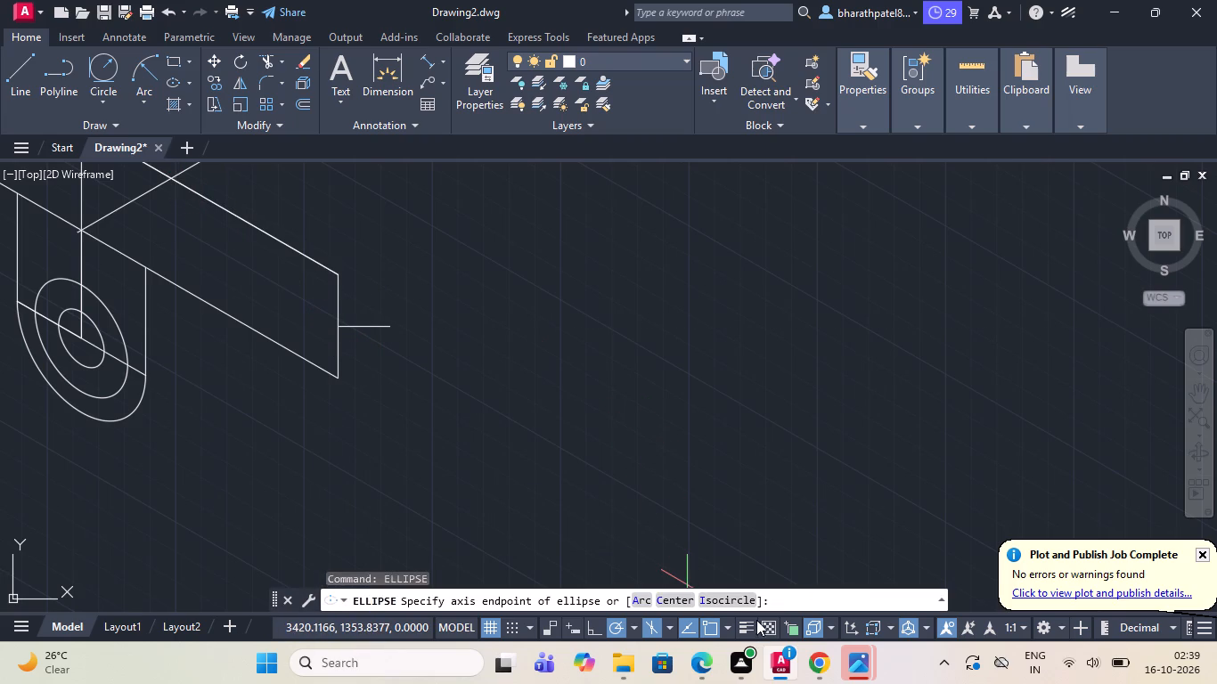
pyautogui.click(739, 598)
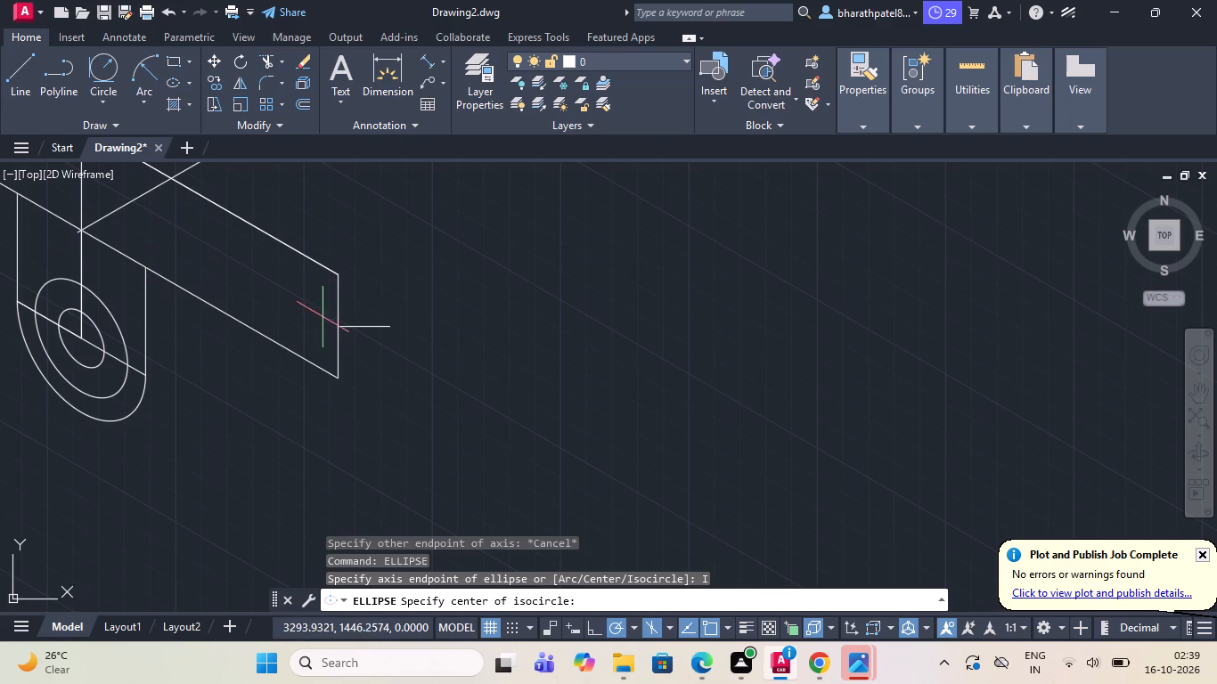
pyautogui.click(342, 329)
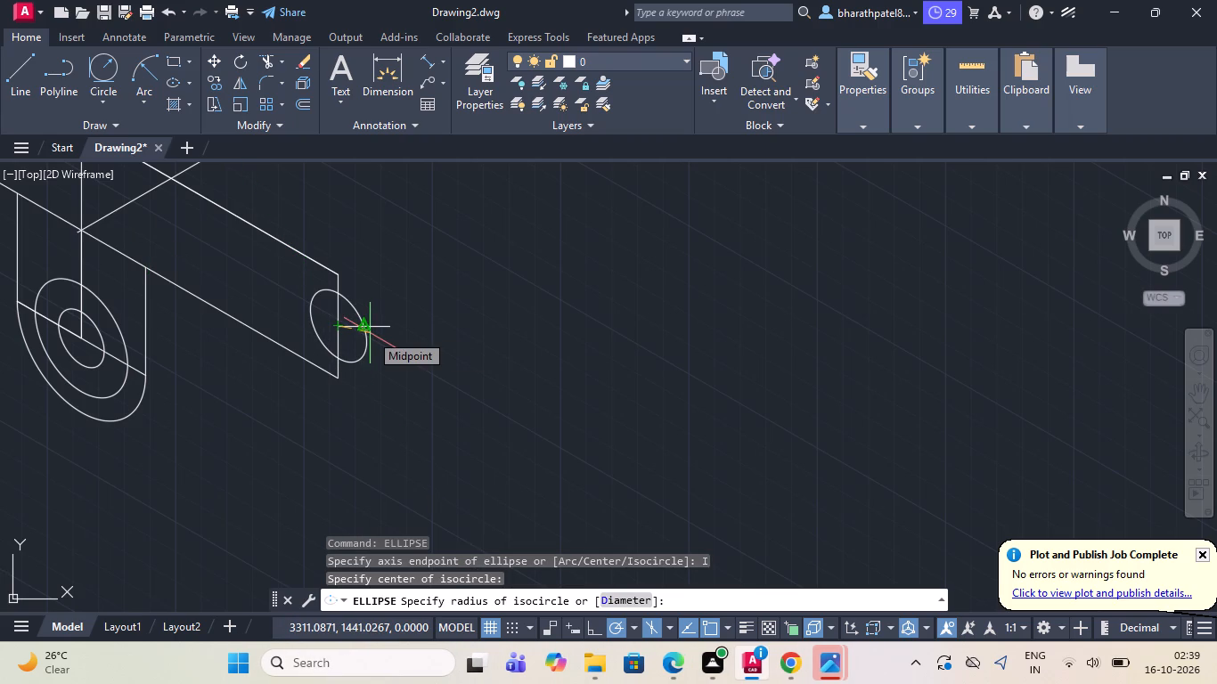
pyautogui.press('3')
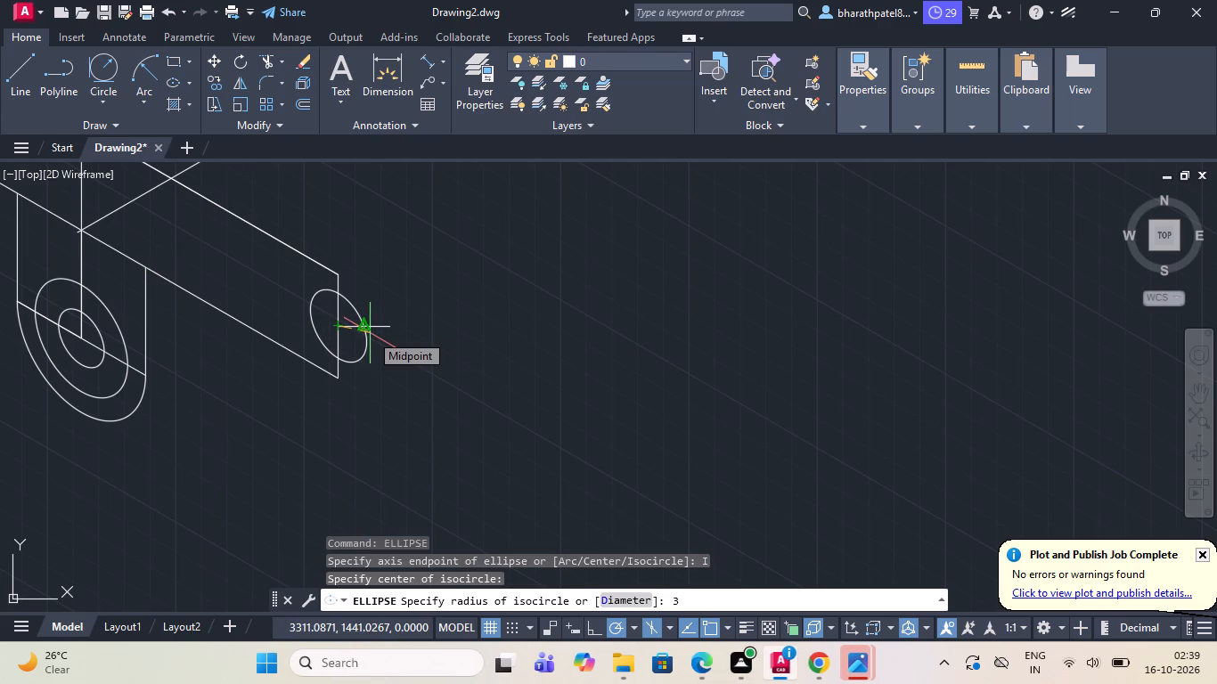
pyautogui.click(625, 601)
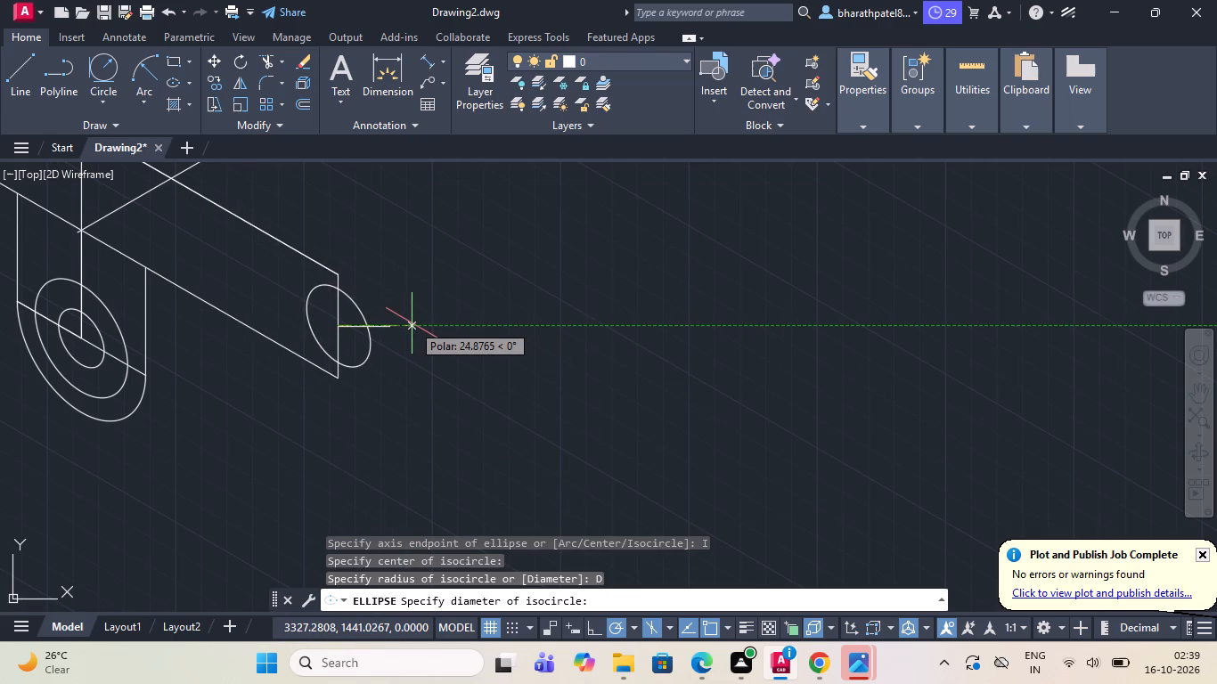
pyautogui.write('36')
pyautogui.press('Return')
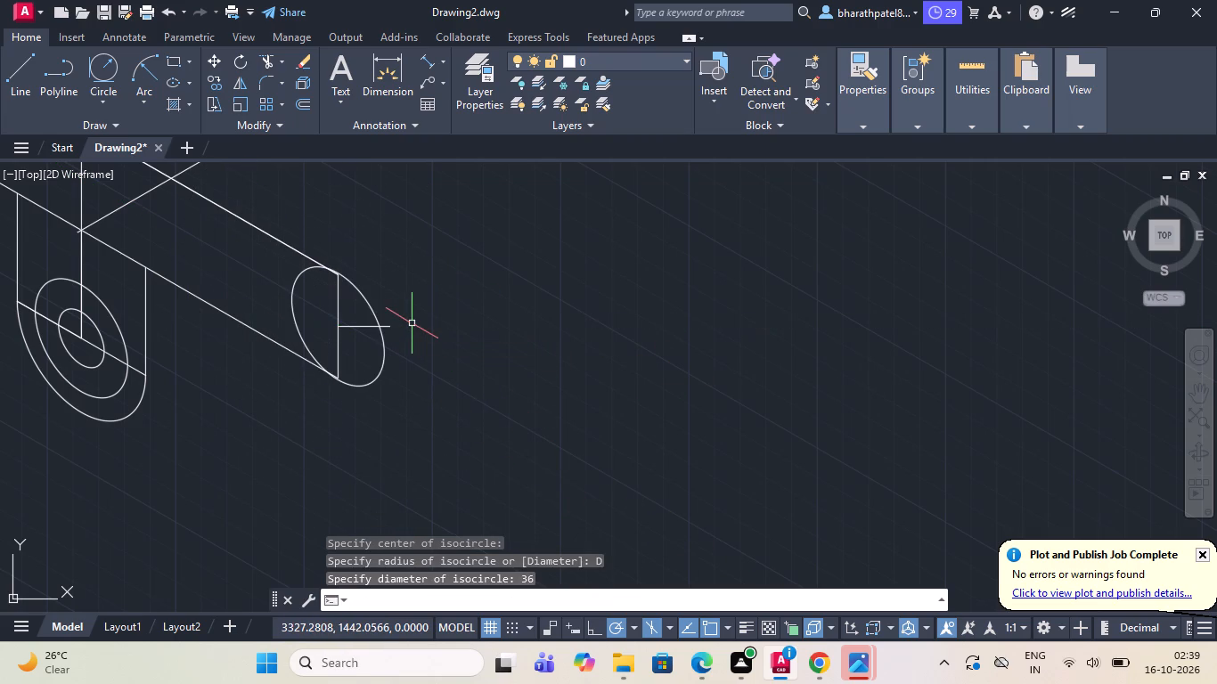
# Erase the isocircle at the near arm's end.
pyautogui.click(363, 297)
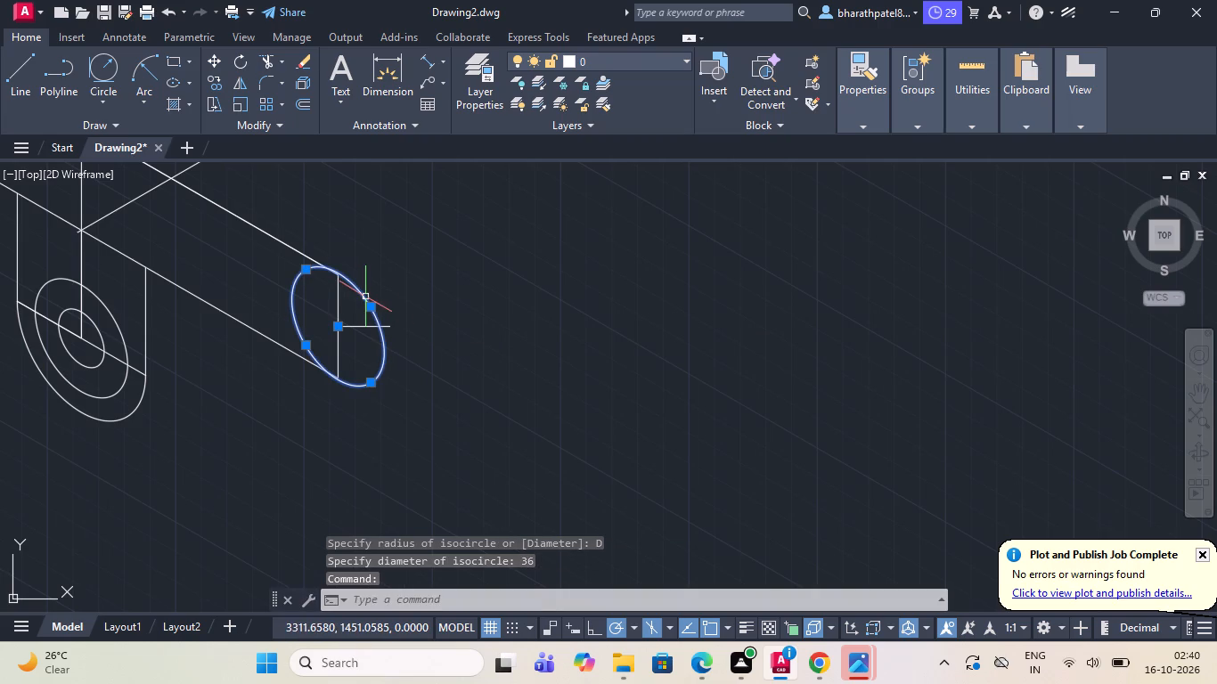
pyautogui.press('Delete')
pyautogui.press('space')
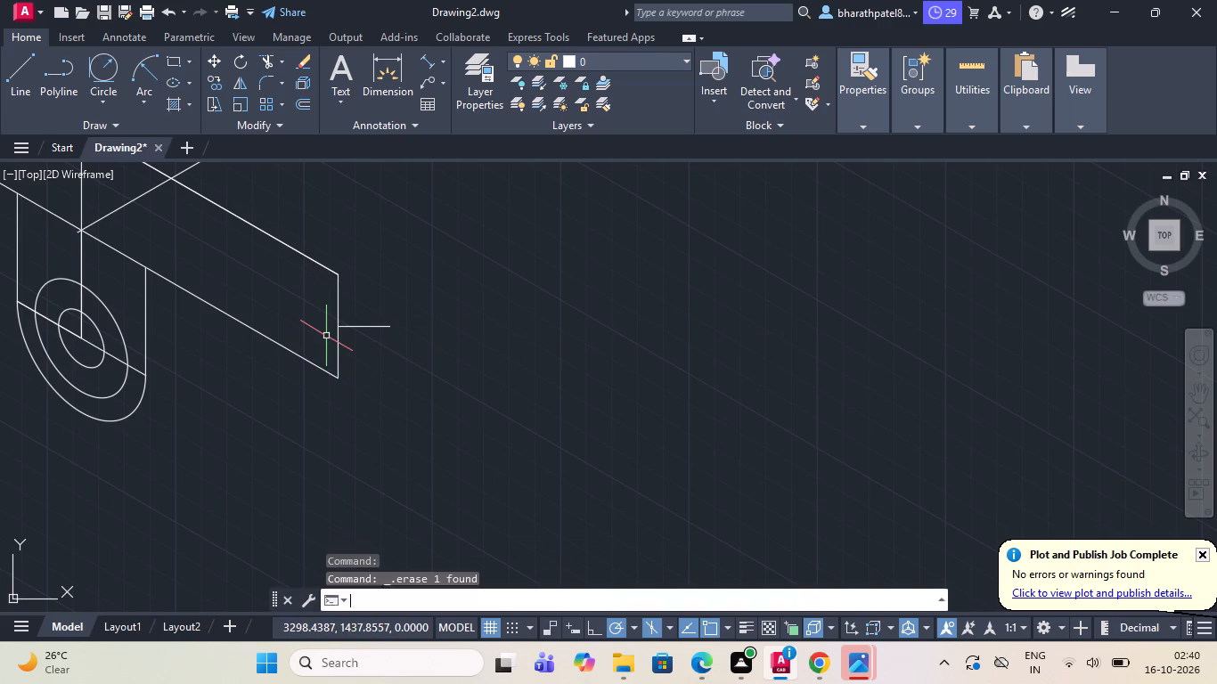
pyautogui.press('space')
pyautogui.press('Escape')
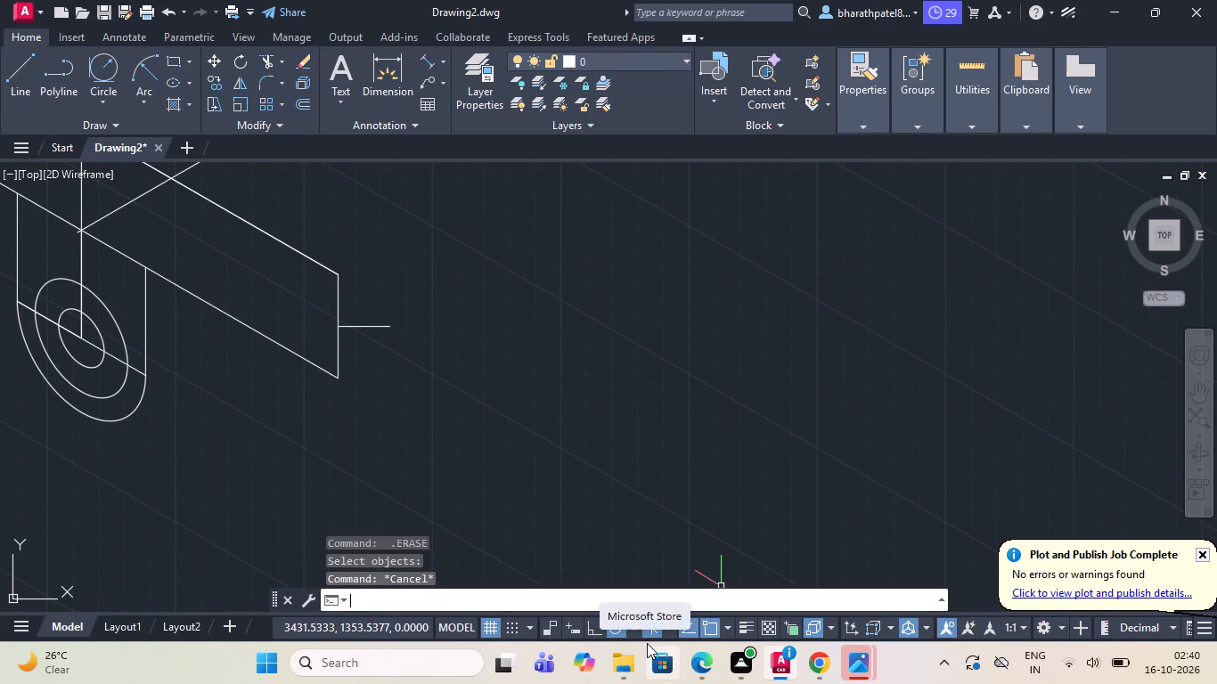
# Draw an isocircle with a diameter of 36 centred on the midpoint of the near arm's end vertical.
pyautogui.write('ell')
pyautogui.press('Return')
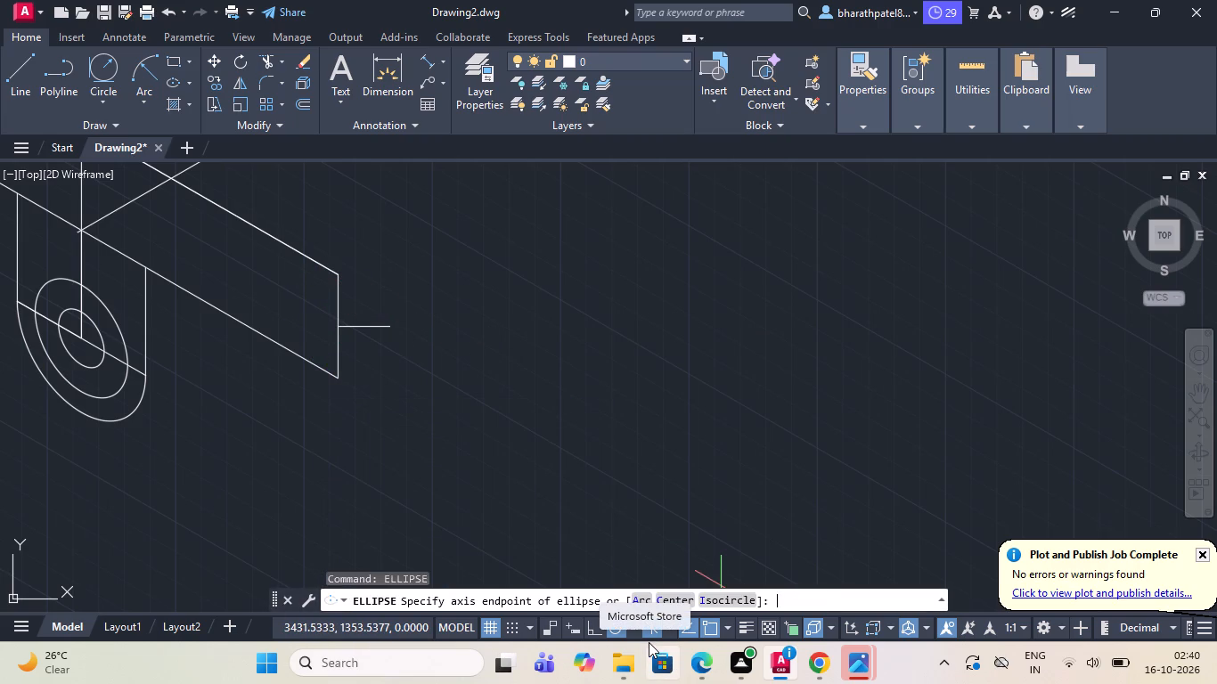
pyautogui.click(716, 598)
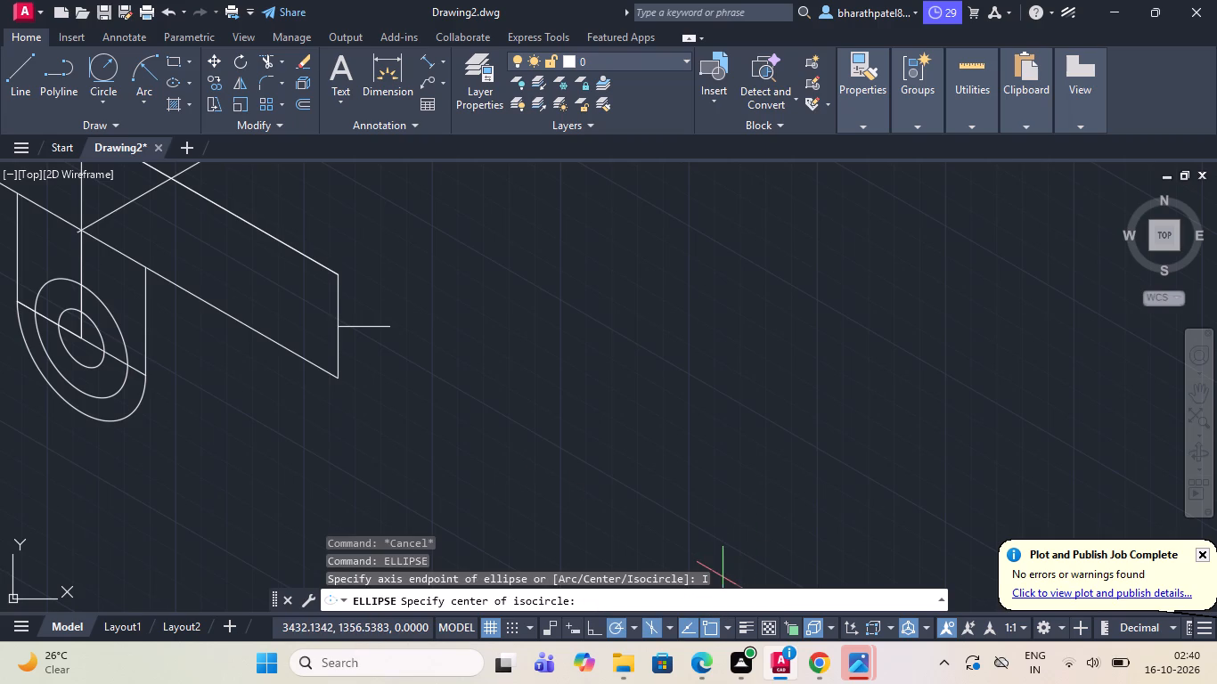
pyautogui.click(337, 320)
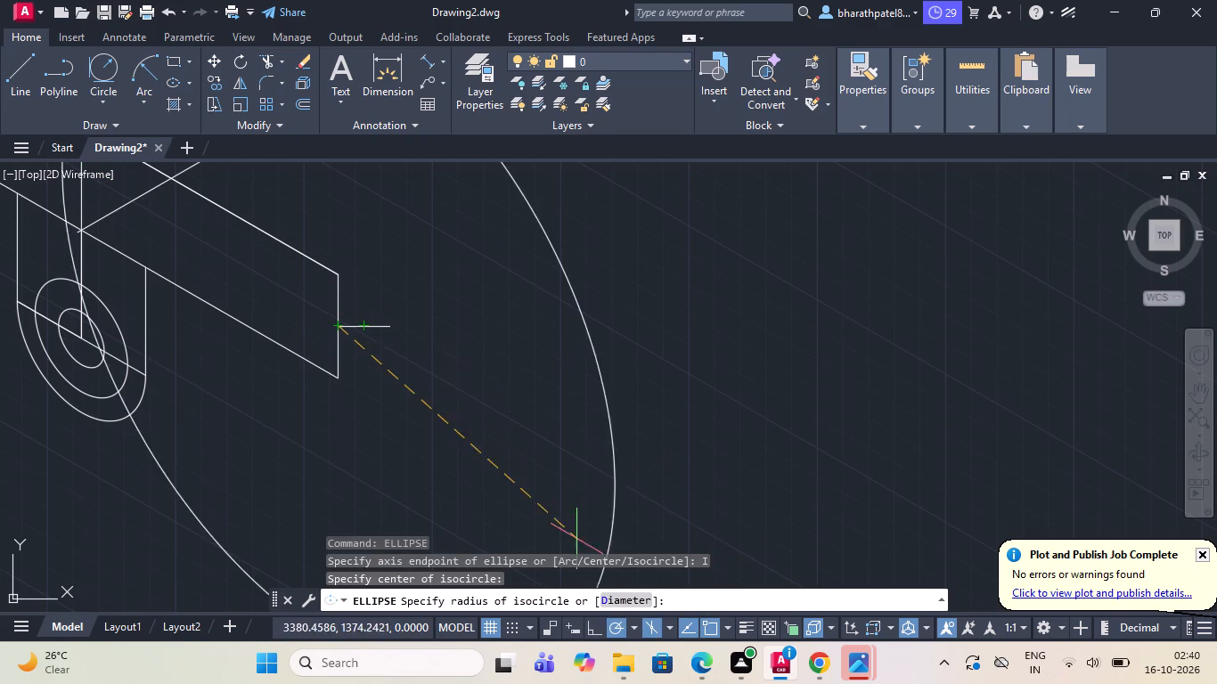
pyautogui.click(617, 598)
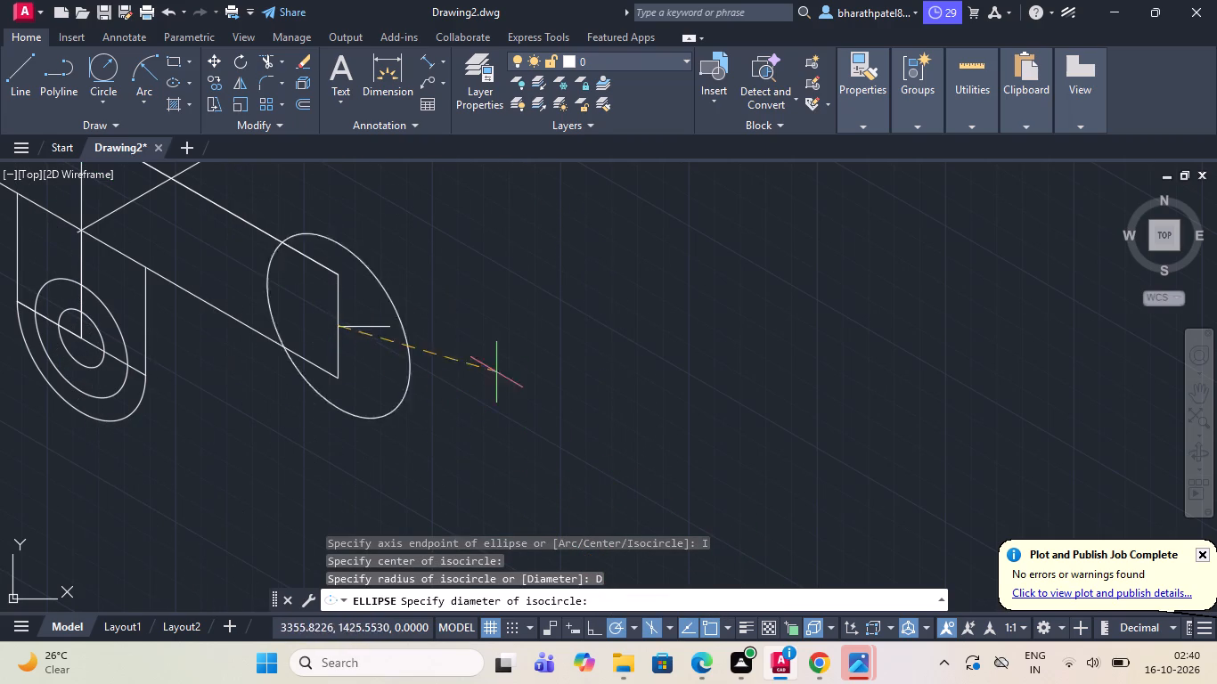
pyautogui.write('36')
pyautogui.press('Return')
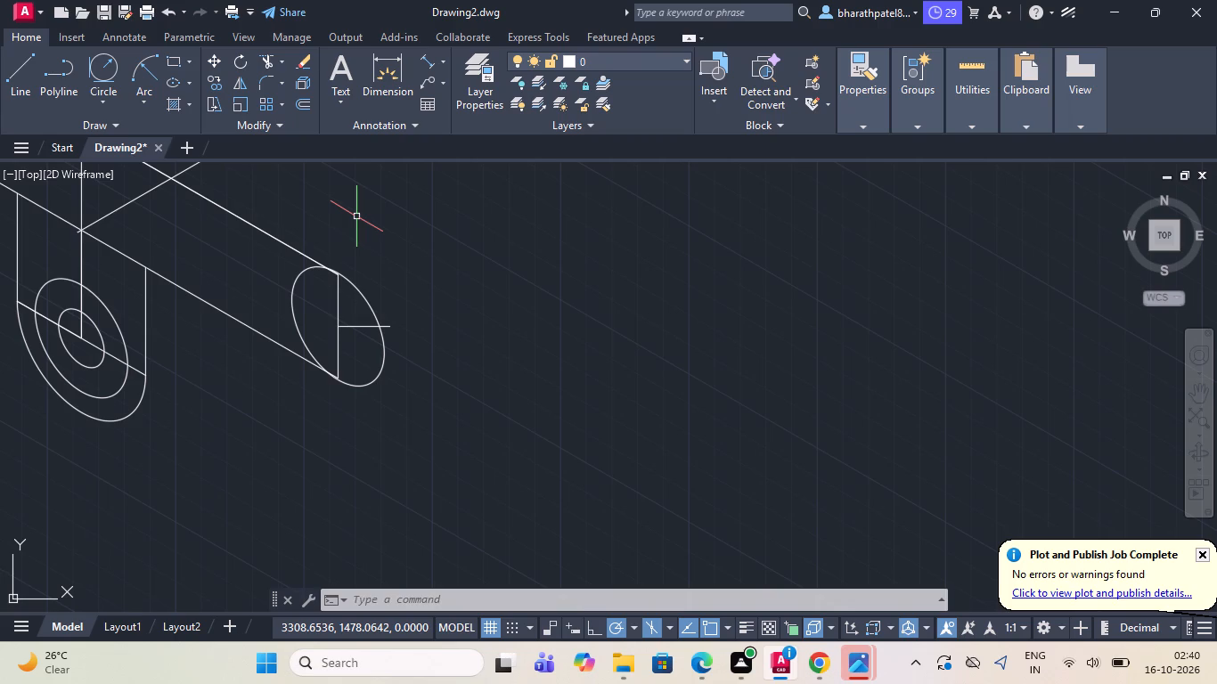
# Measure the vertical edge at the body's near corner, above the lug, using an aligned dimension without placing it.
pyautogui.scroll(-1, 347, 205)
pyautogui.scroll(-2, 290, 326)
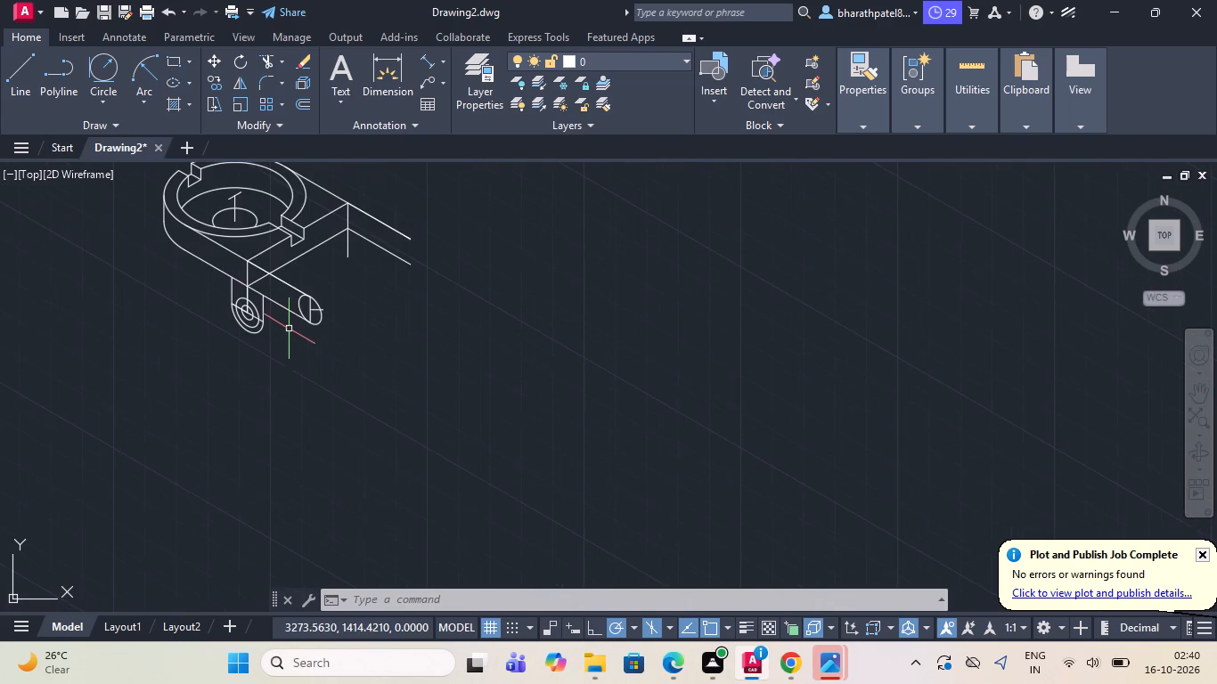
pyautogui.click(426, 51)
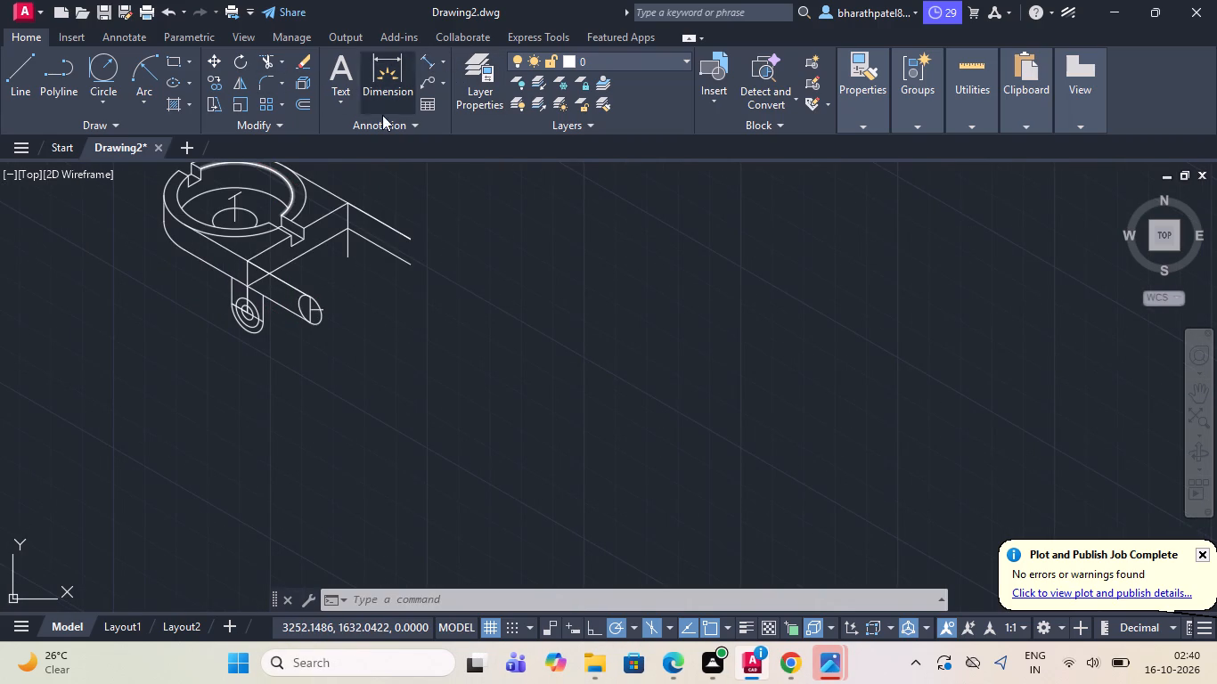
pyautogui.scroll(3, 227, 256)
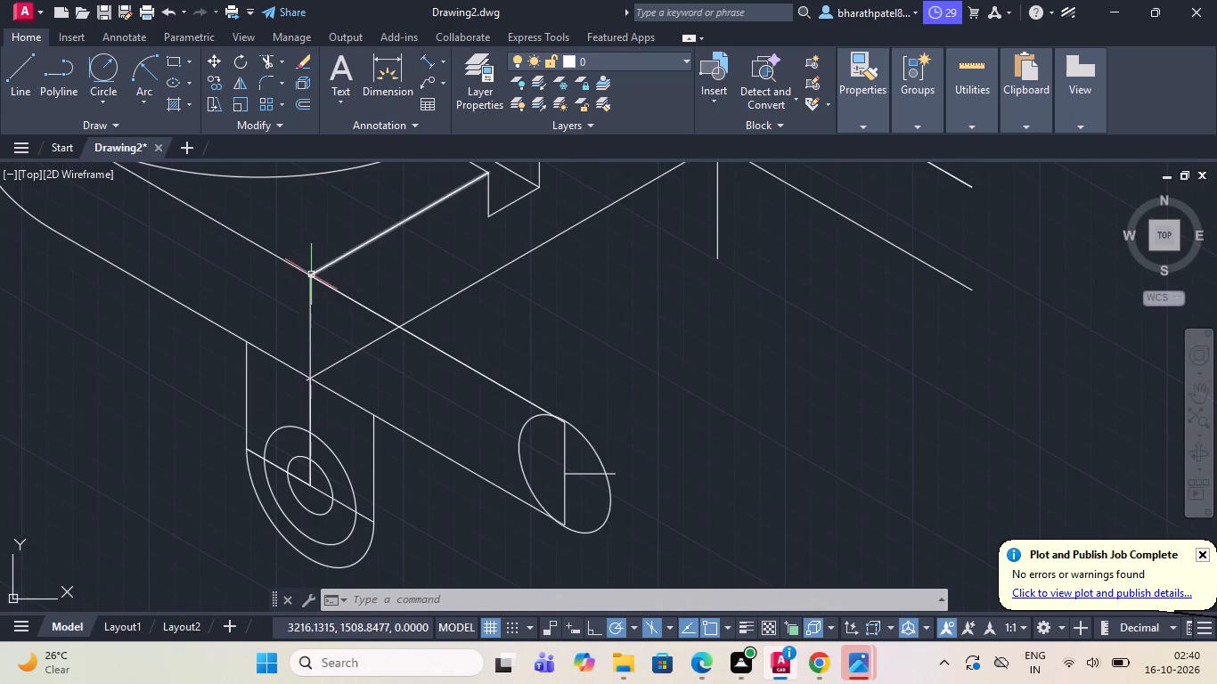
pyautogui.click(427, 51)
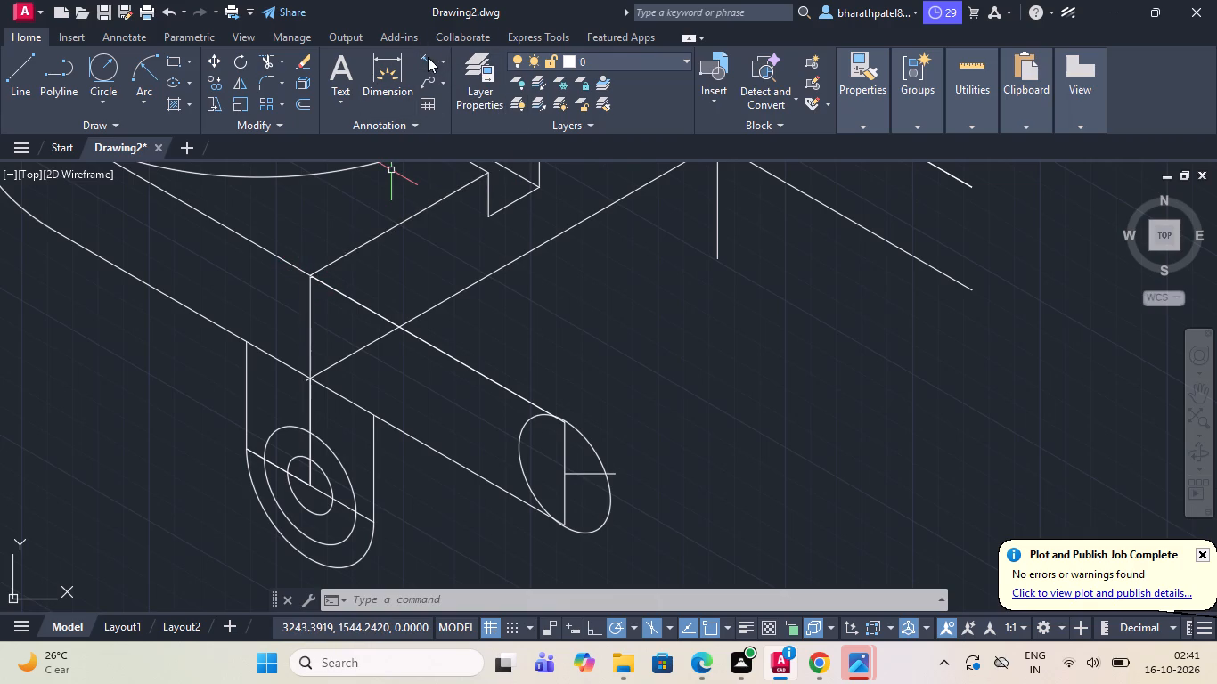
pyautogui.click(423, 60)
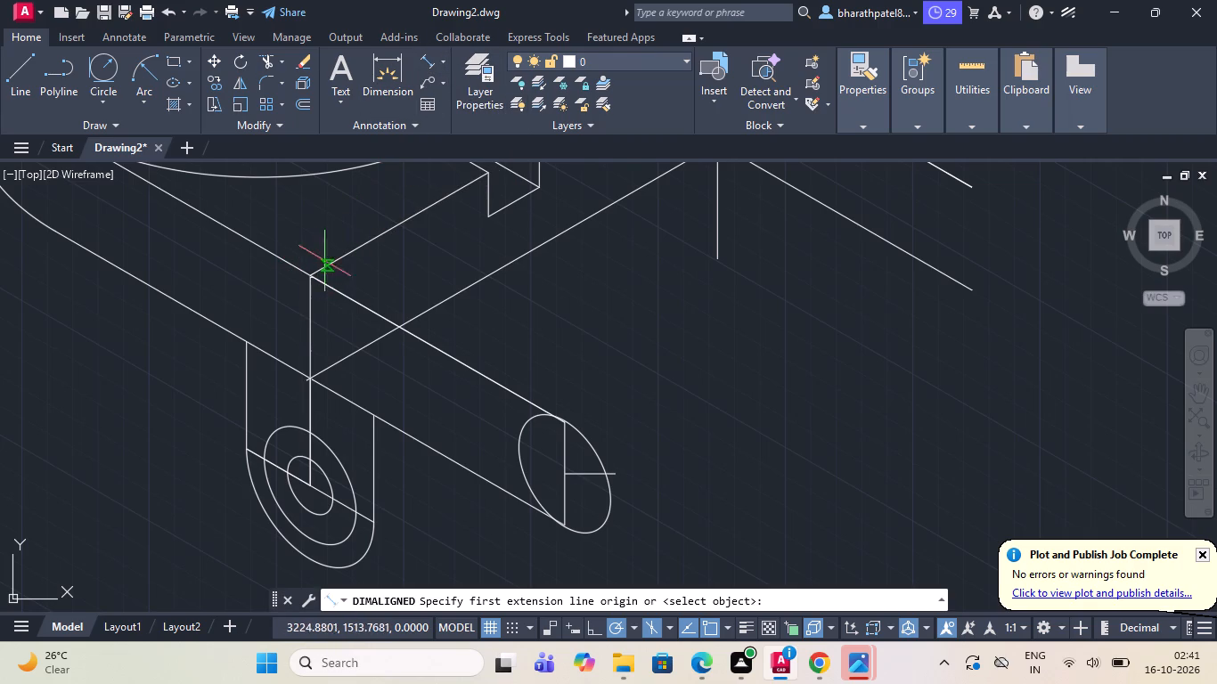
pyautogui.click(314, 273)
pyautogui.scroll(3, 295, 372)
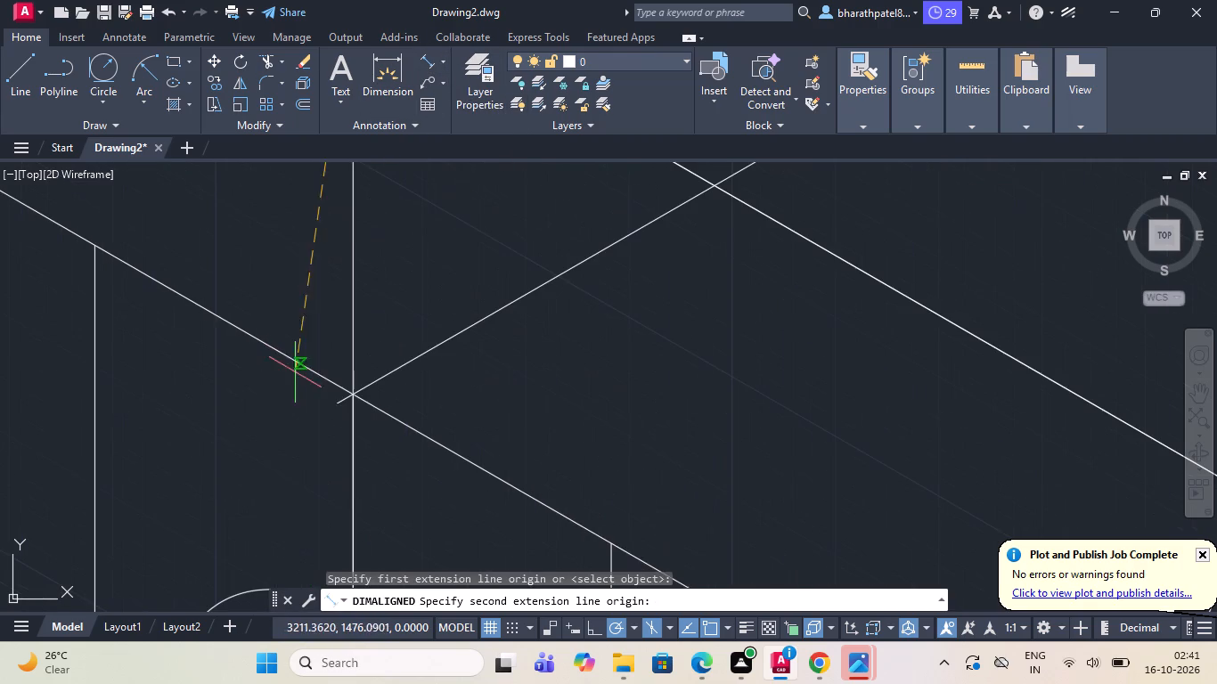
pyautogui.scroll(5, 338, 396)
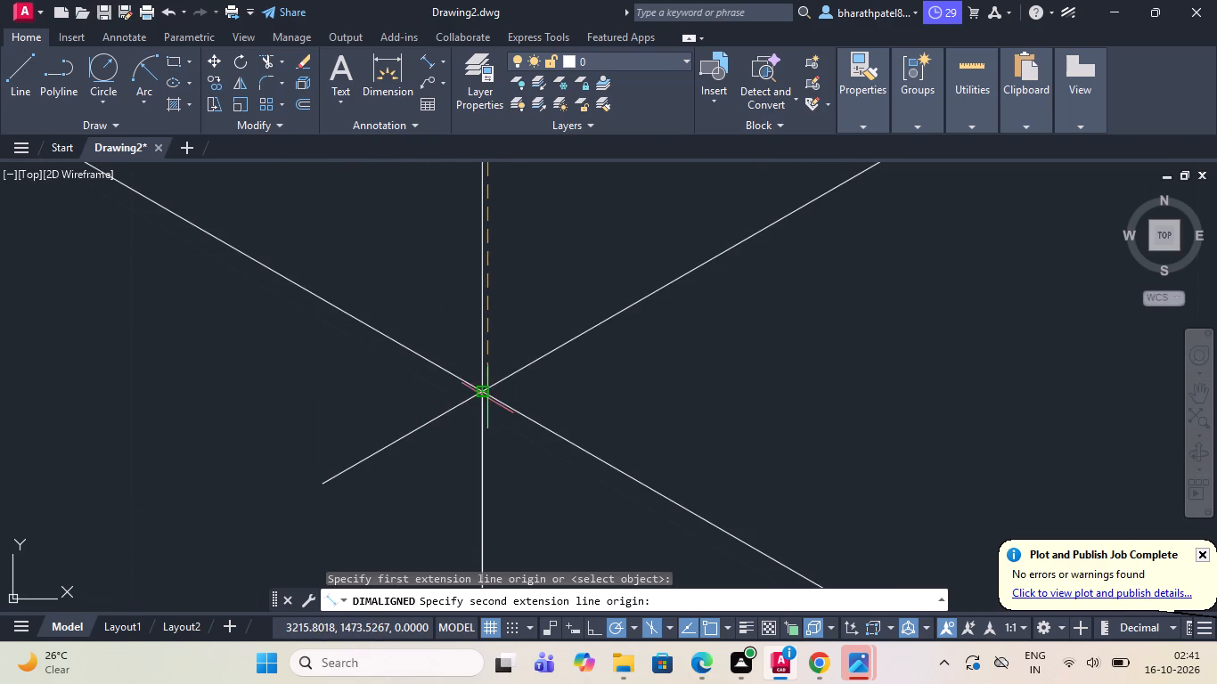
pyautogui.click(485, 393)
pyautogui.scroll(-6, 485, 393)
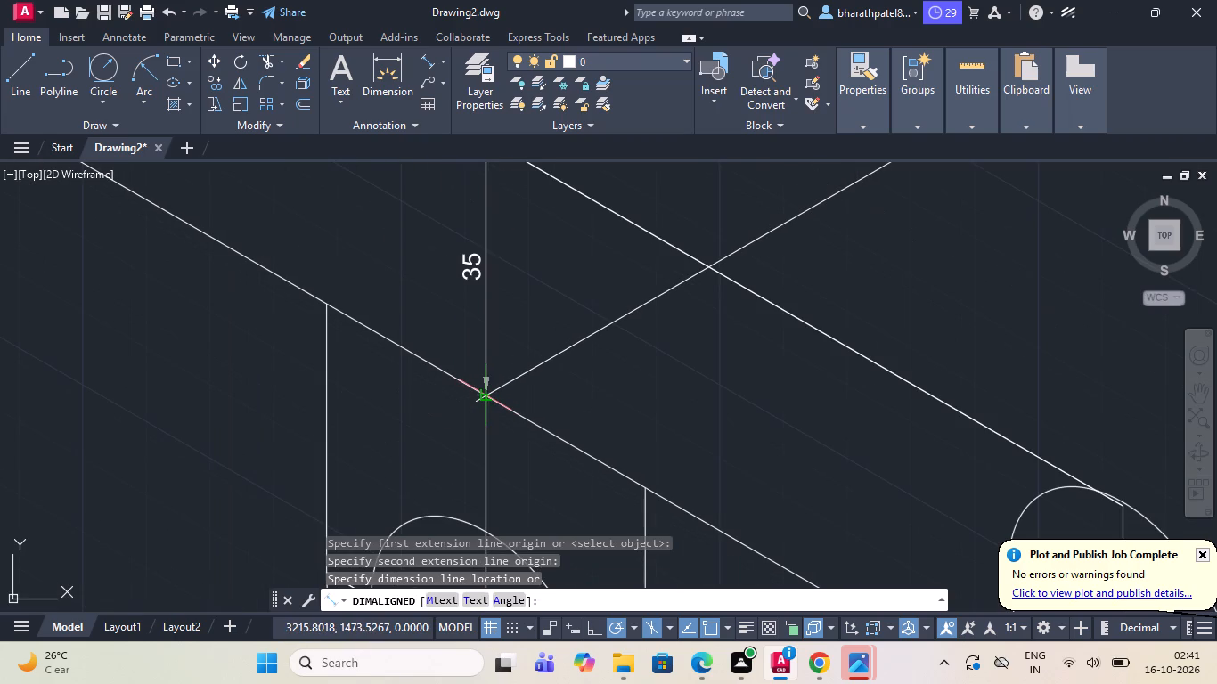
pyautogui.press('Escape')
# Draw a vertical line closing the far arm's end, from its upper edge's endpoint to its lower edge's endpoint.
pyautogui.scroll(-4, 486, 399)
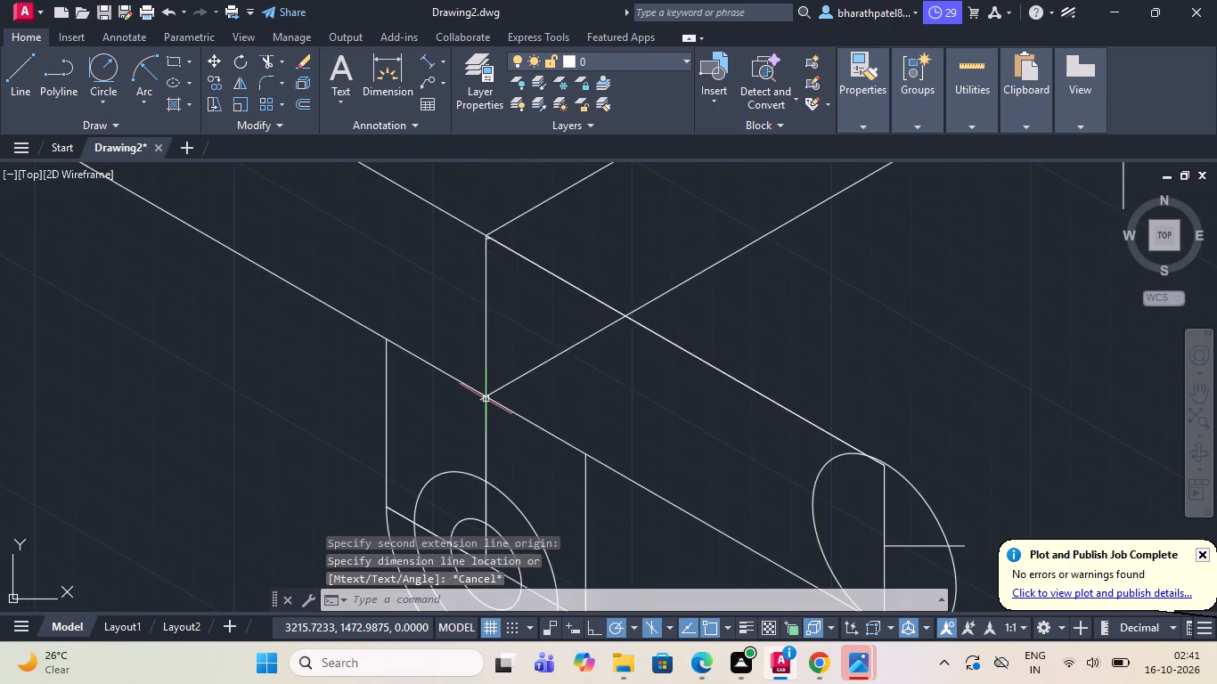
pyautogui.scroll(-4, 486, 401)
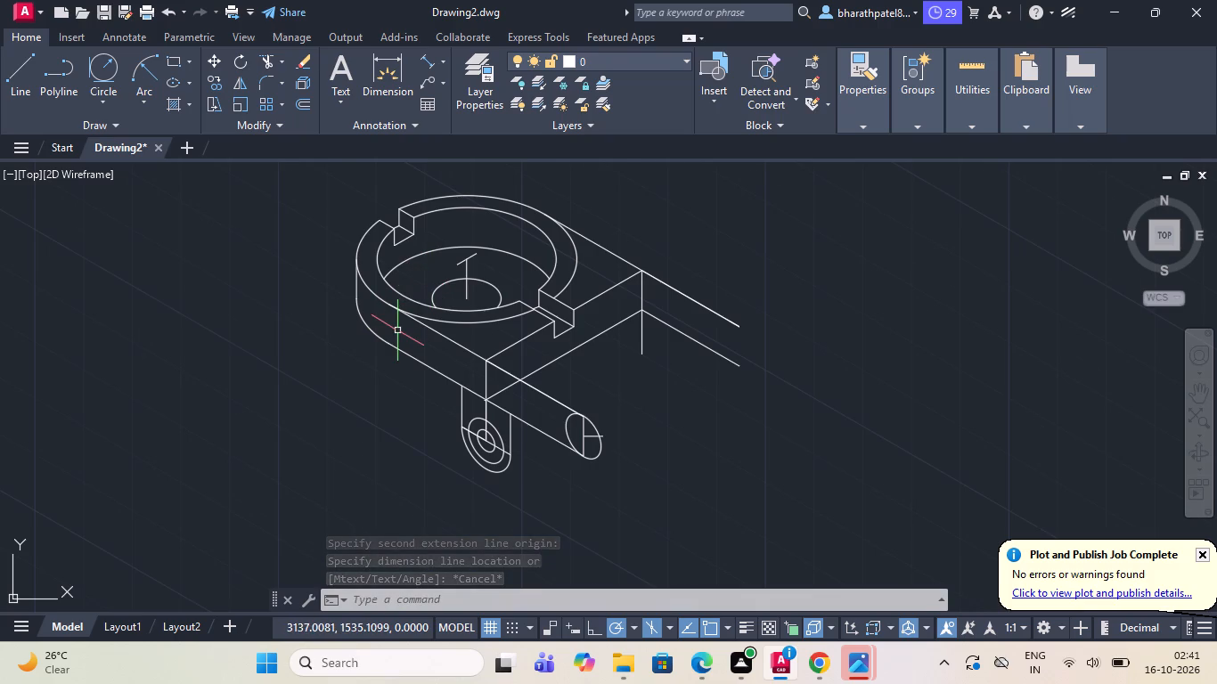
pyautogui.scroll(1, 397, 330)
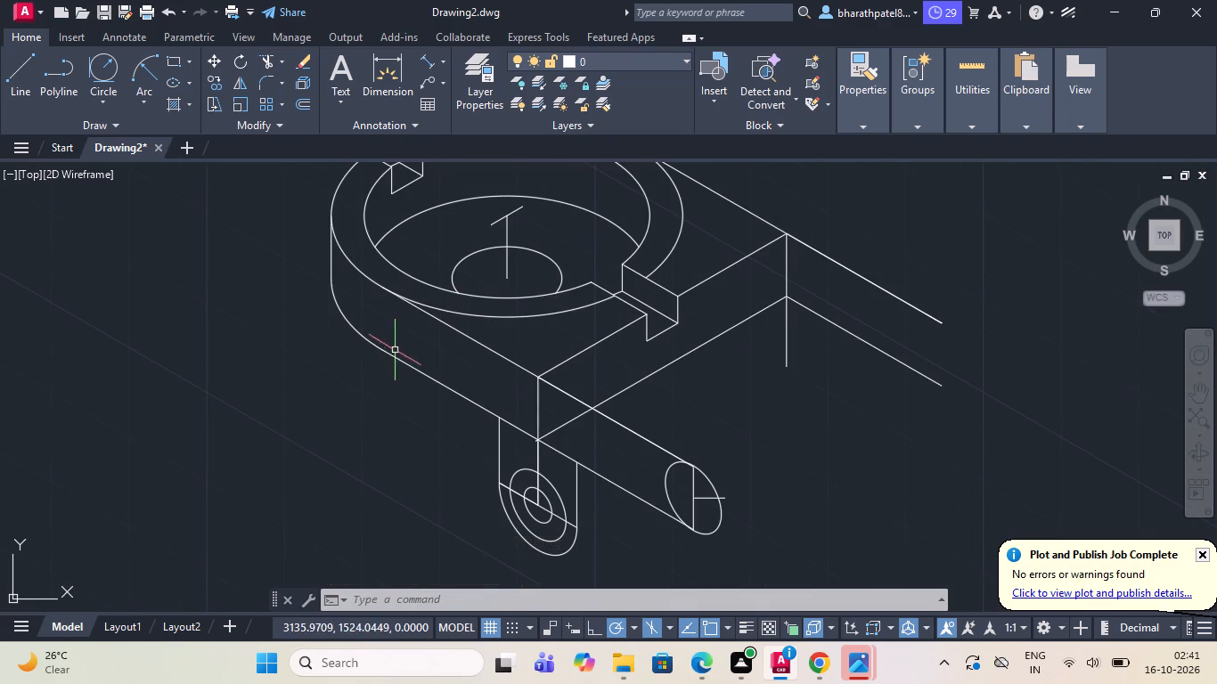
pyautogui.scroll(-1, 395, 356)
pyautogui.scroll(-1, 567, 489)
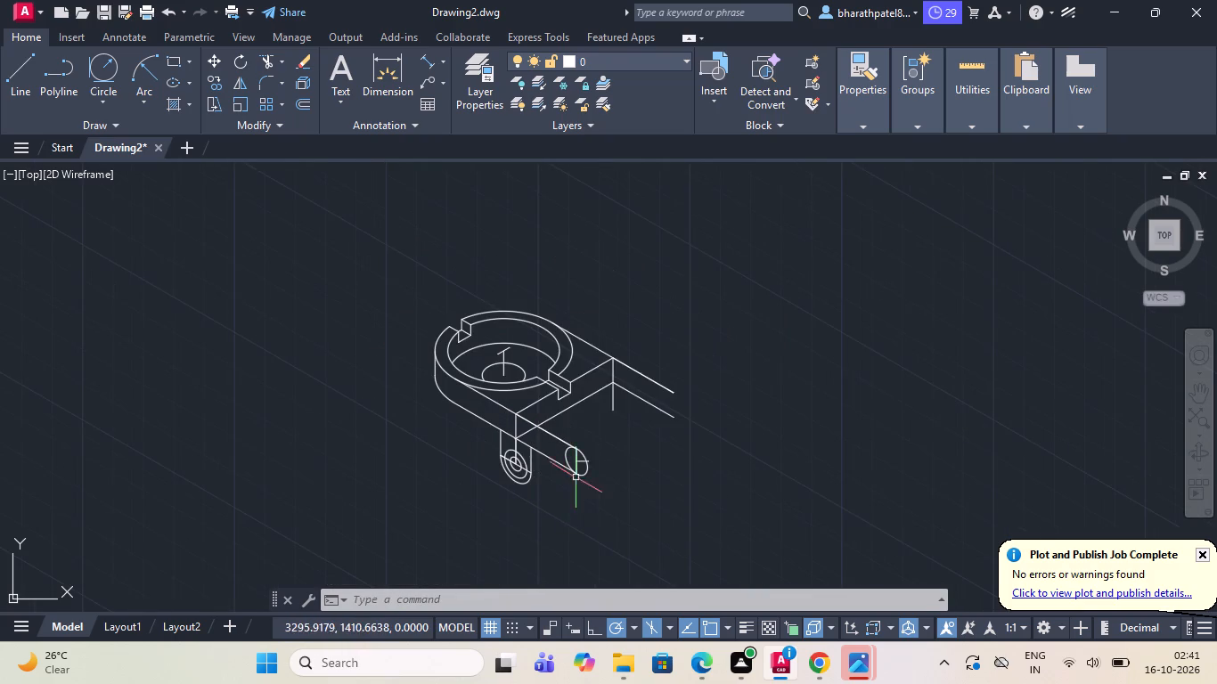
pyautogui.scroll(3, 579, 473)
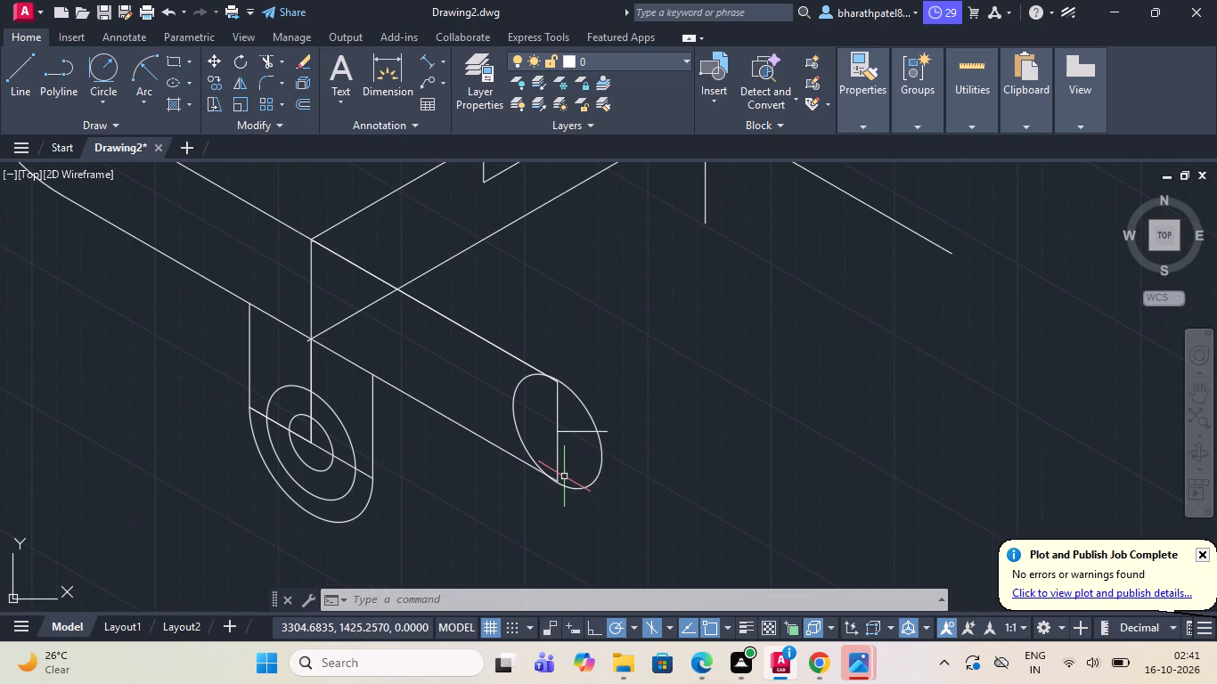
pyautogui.scroll(-2, 484, 365)
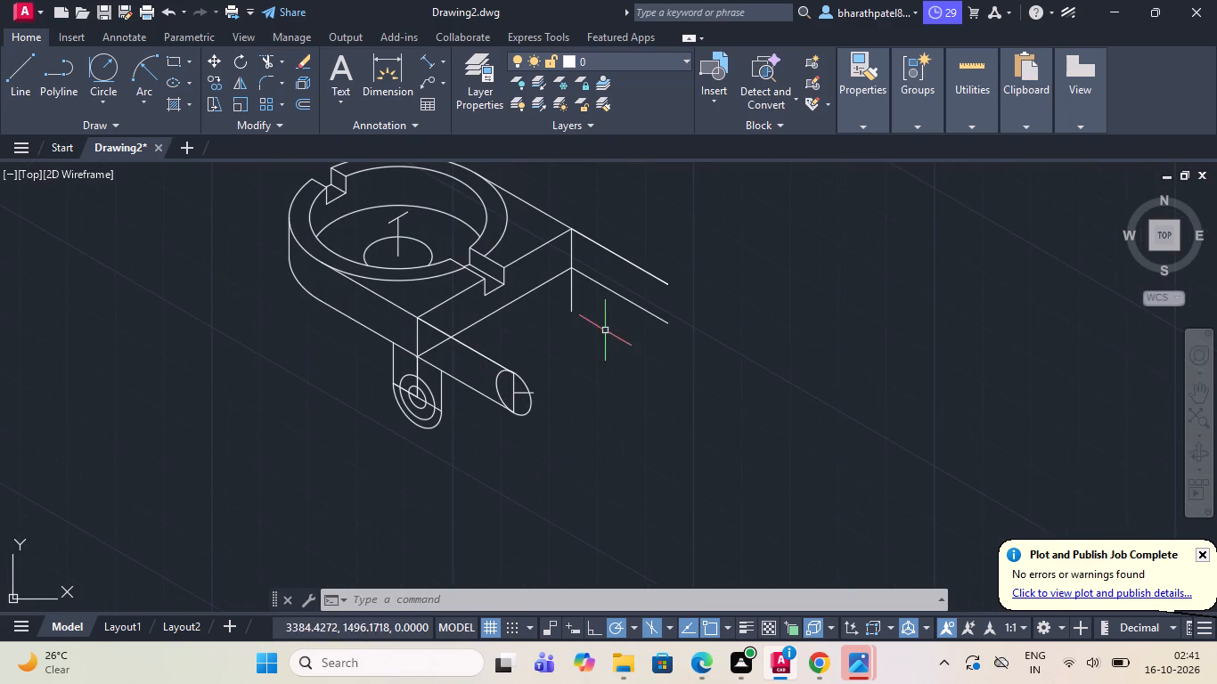
pyautogui.click(23, 73)
pyautogui.scroll(3, 635, 286)
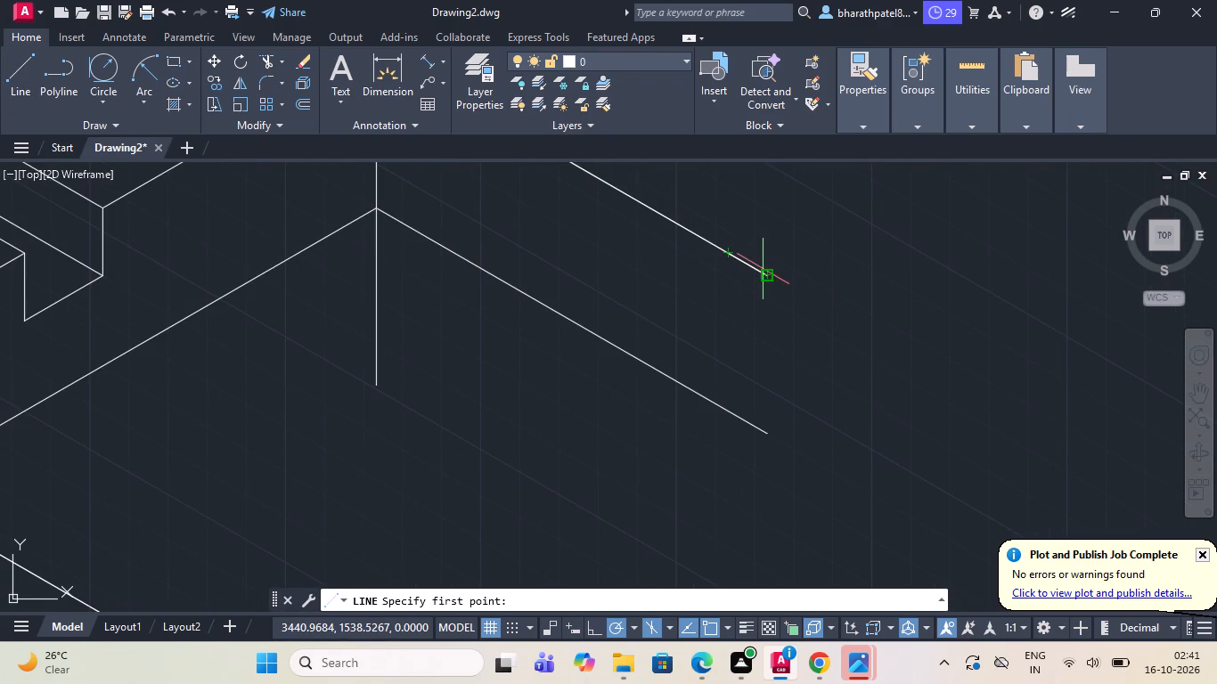
pyautogui.scroll(3, 775, 303)
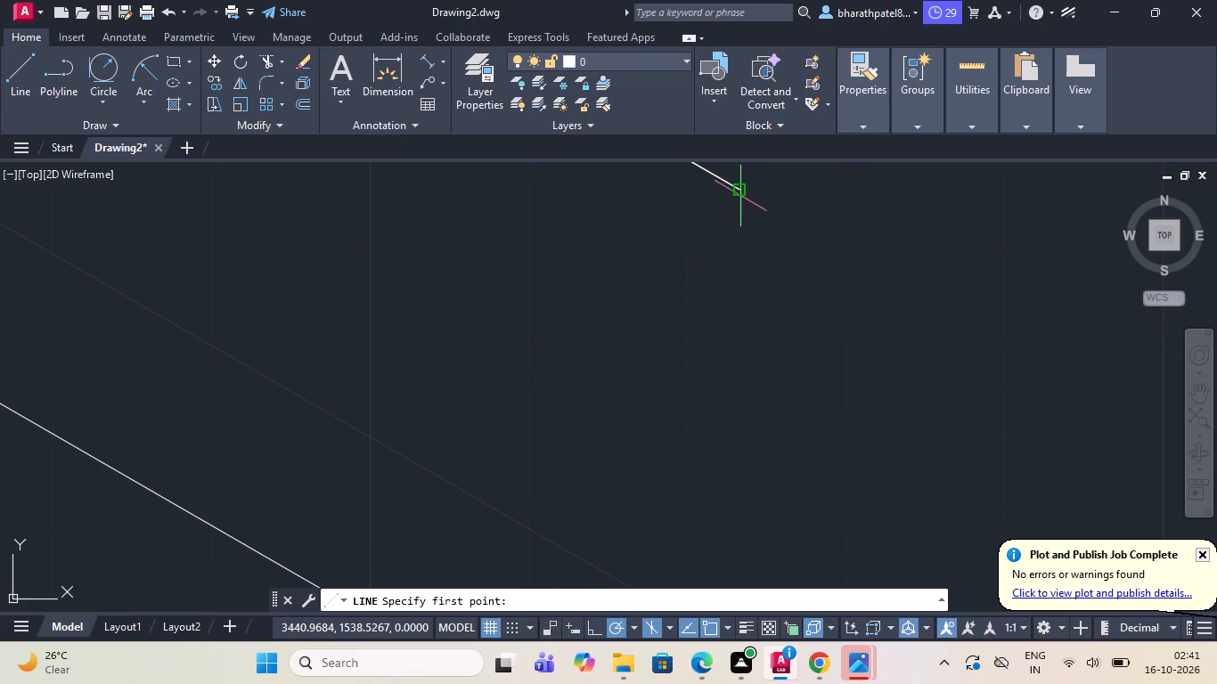
pyautogui.click(742, 188)
pyautogui.scroll(-4, 742, 187)
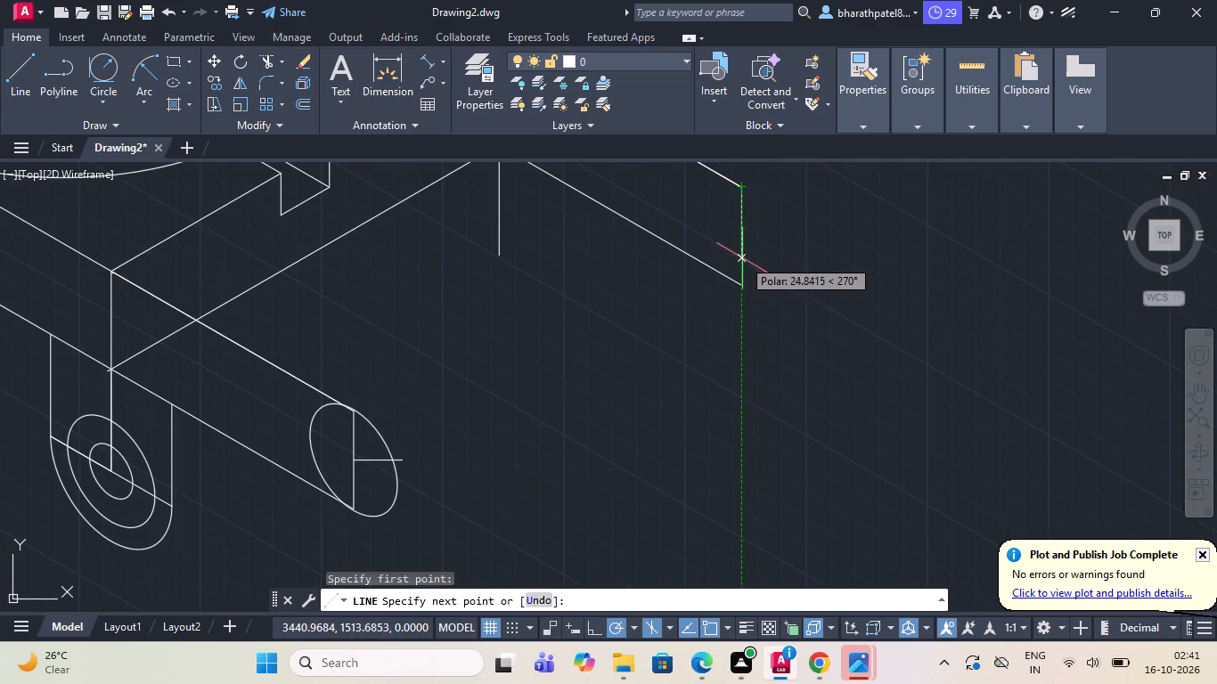
pyautogui.scroll(3, 731, 289)
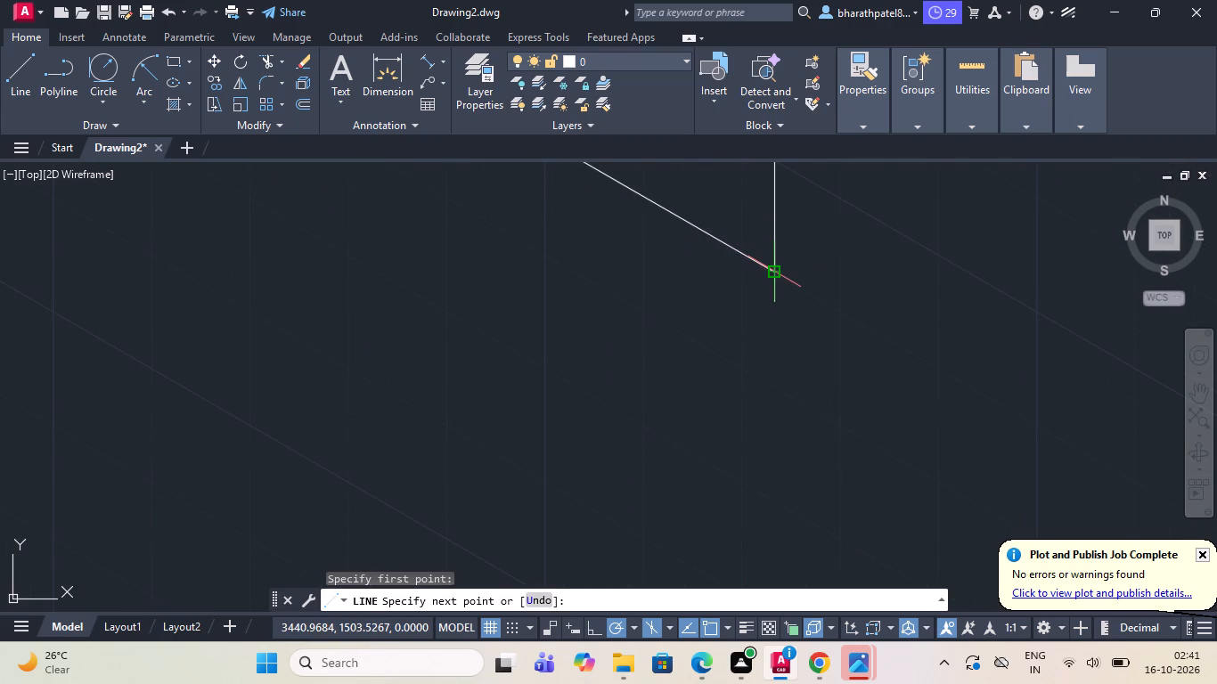
pyautogui.click(772, 272)
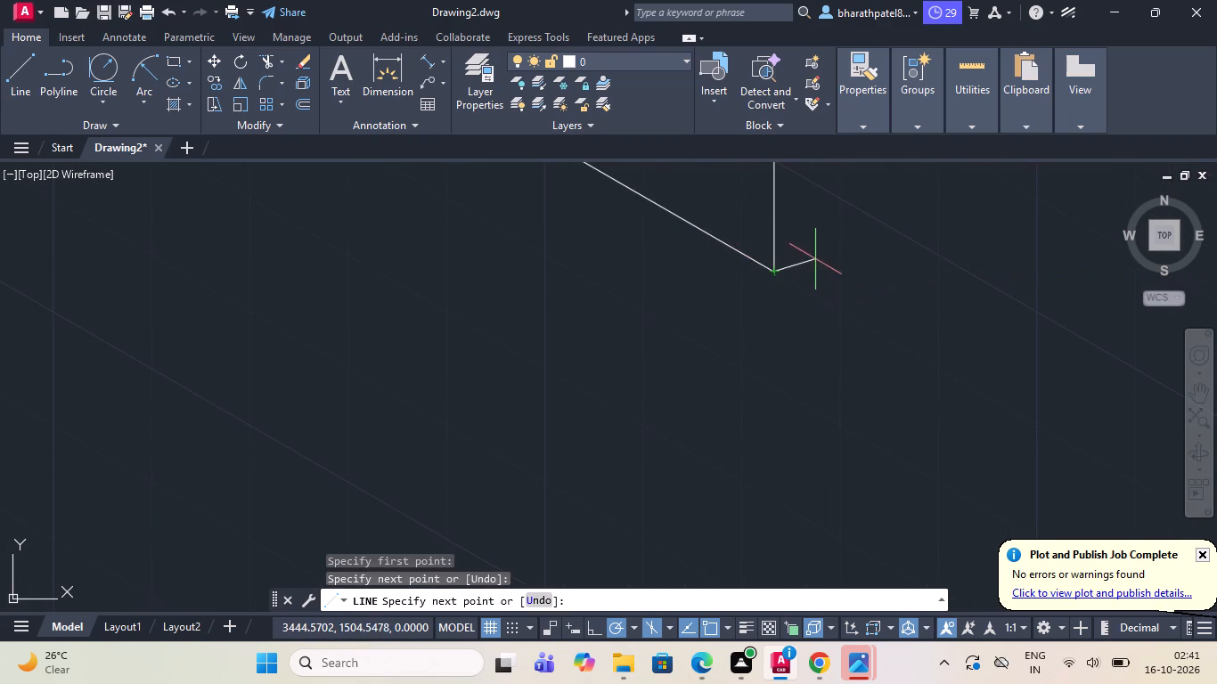
pyautogui.press('Escape')
# Draw an isocircle with a diameter of 36 centred on the midpoint of the far arm's end vertical.
pyautogui.scroll(-6, 801, 263)
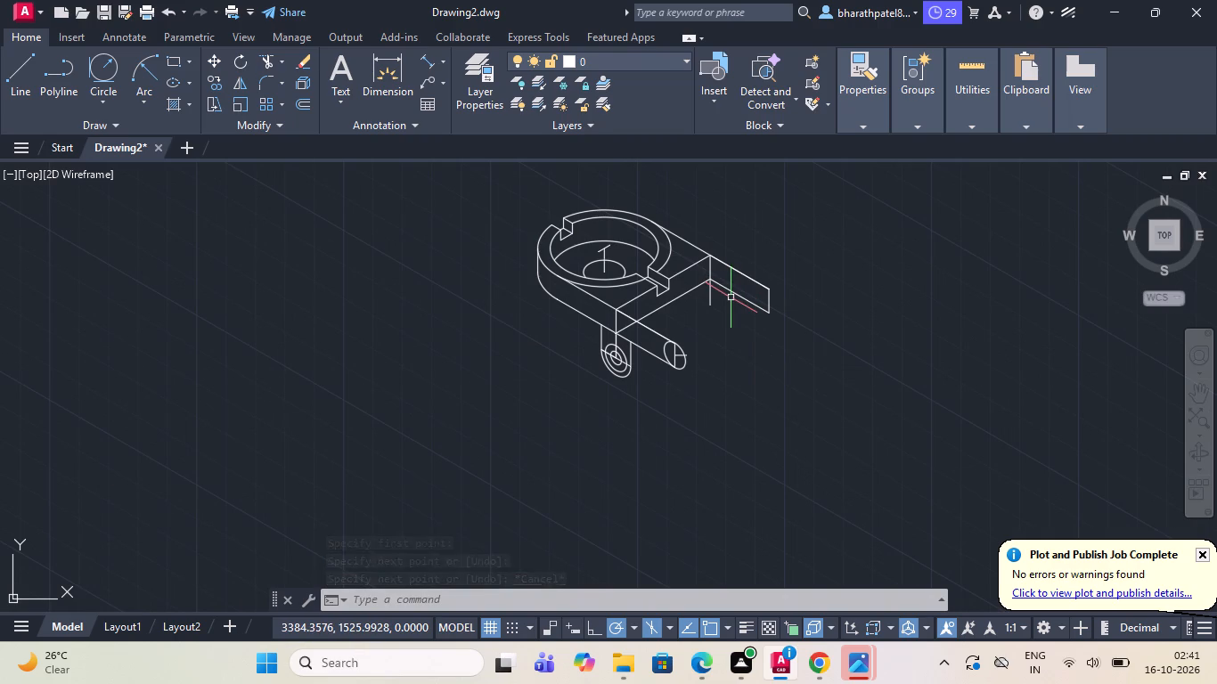
pyautogui.scroll(-1, 645, 265)
pyautogui.scroll(2, 720, 268)
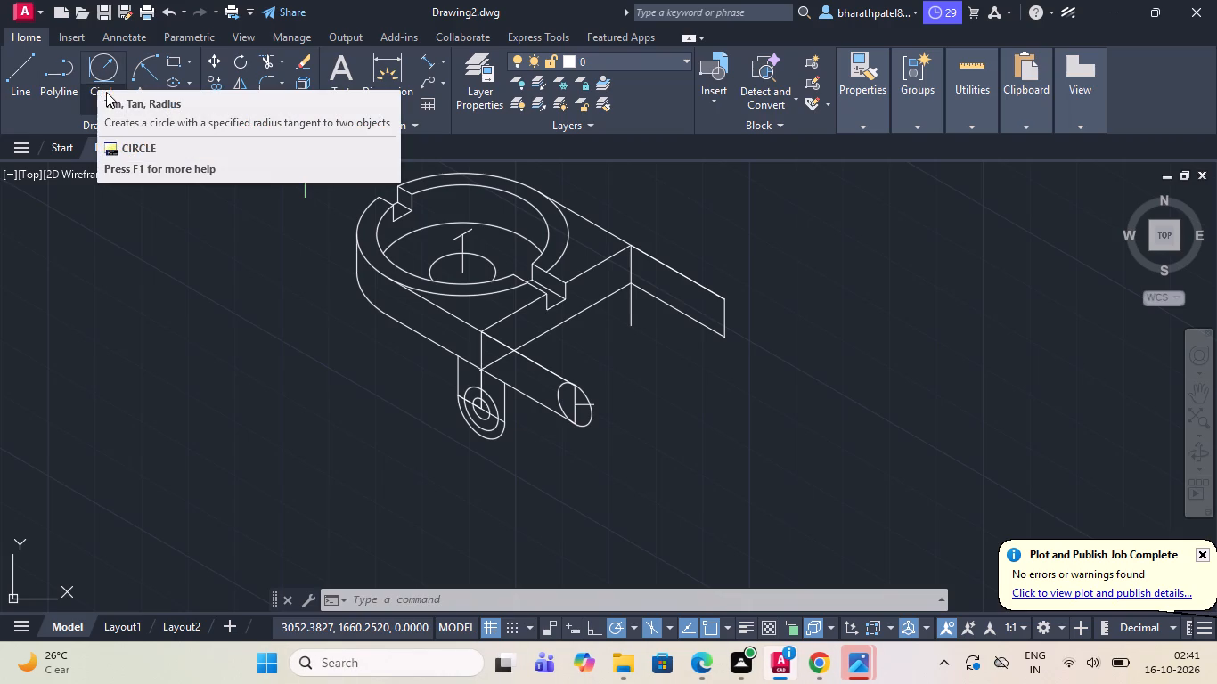
pyautogui.press('e')
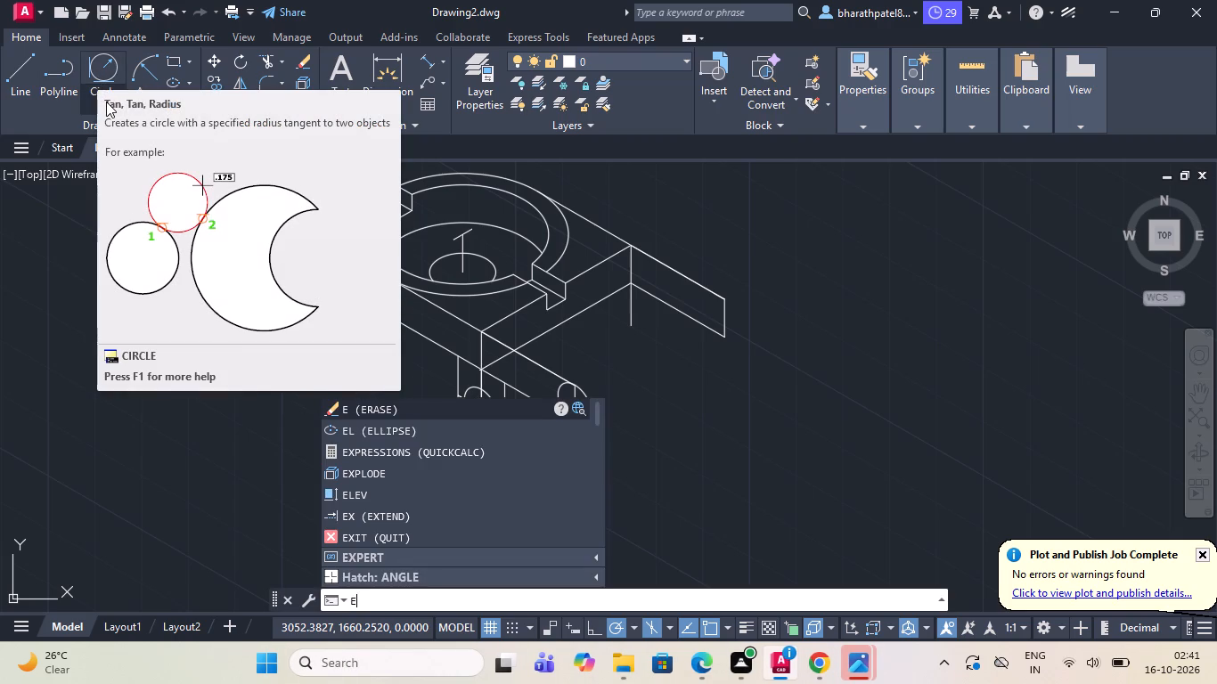
pyautogui.write('ll')
pyautogui.press('Return')
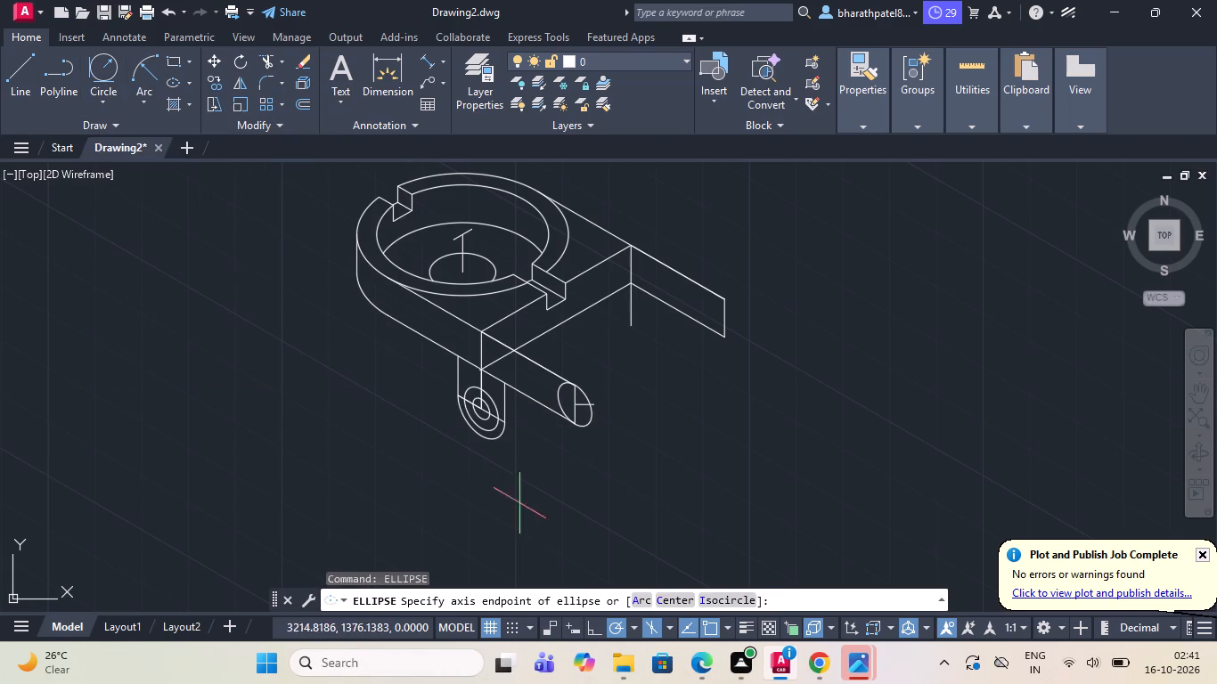
pyautogui.click(723, 594)
pyautogui.scroll(4, 731, 274)
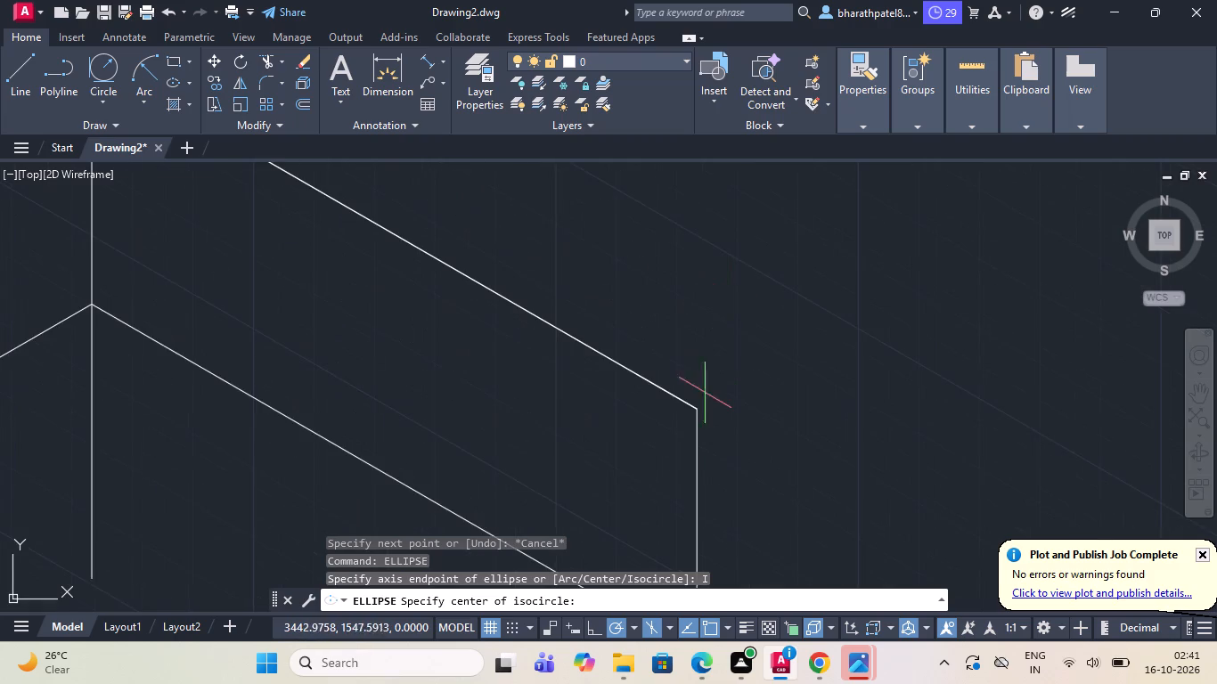
pyautogui.scroll(-2, 704, 398)
pyautogui.click(699, 452)
pyautogui.scroll(-3, 699, 452)
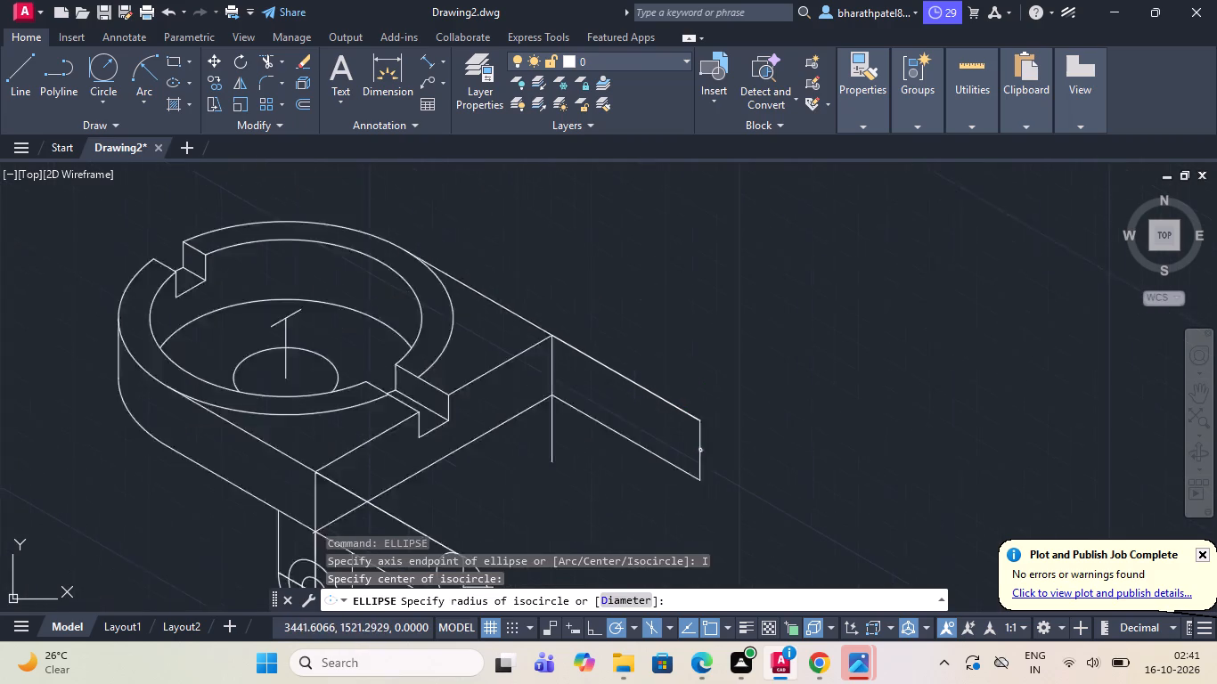
pyautogui.scroll(-1, 699, 452)
pyautogui.scroll(3, 701, 457)
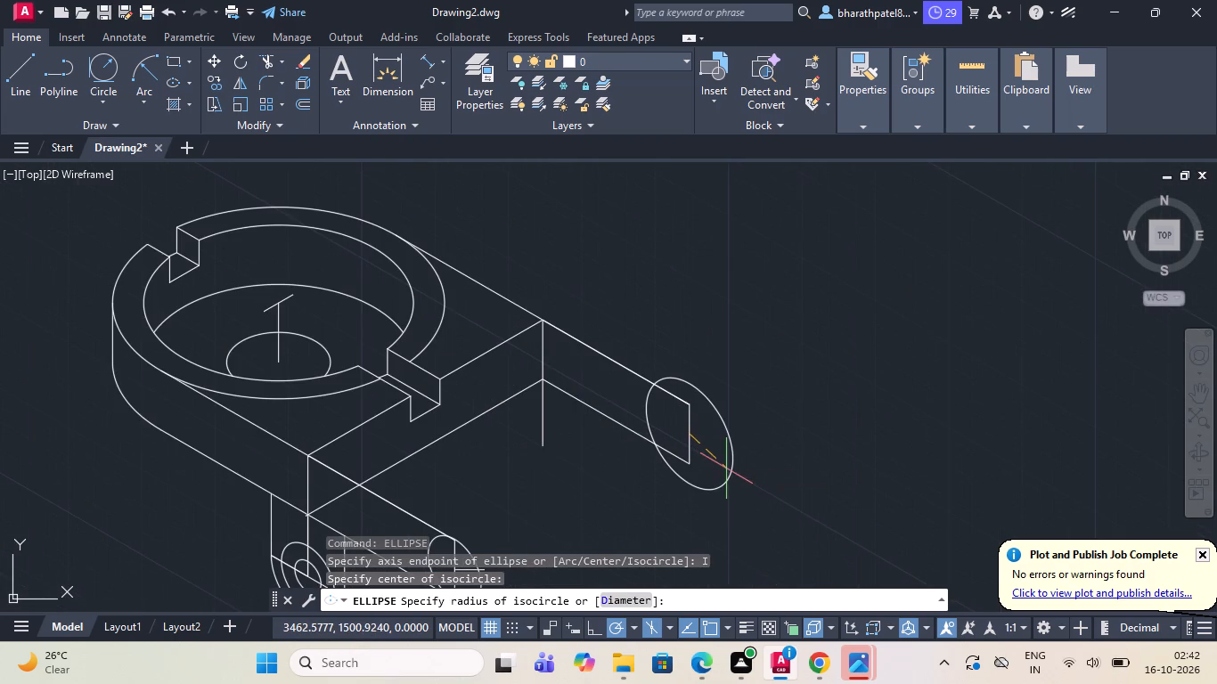
pyautogui.press('3')
pyautogui.click(614, 603)
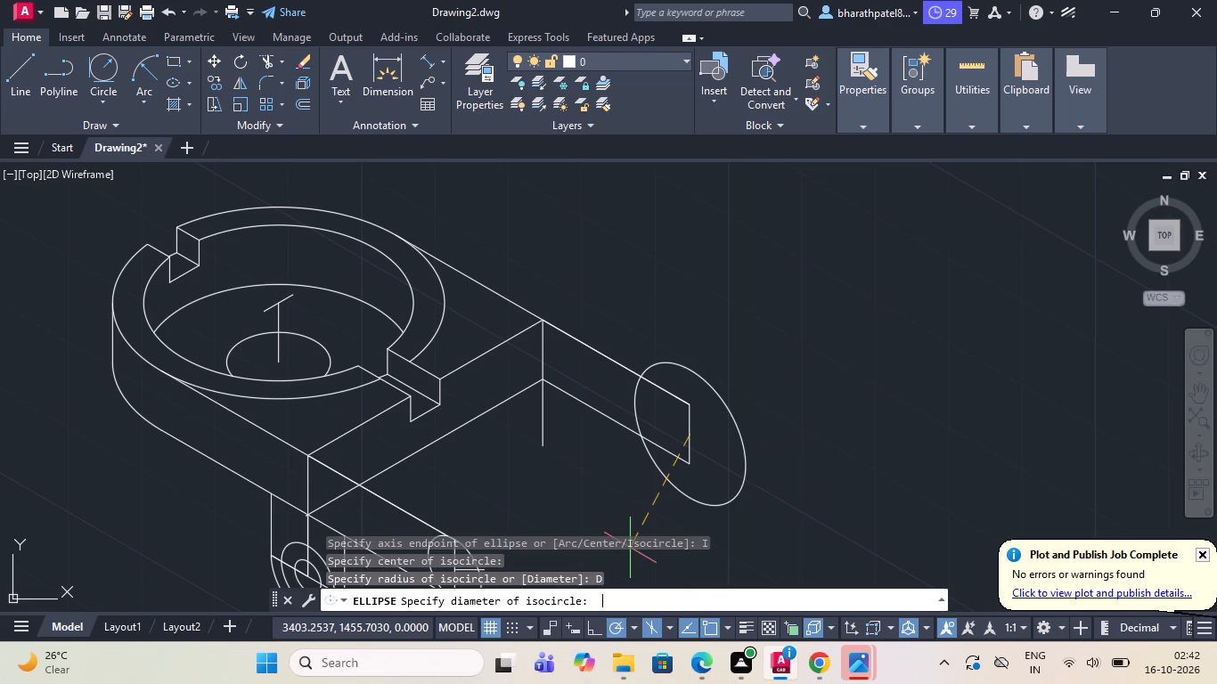
pyautogui.write('36')
pyautogui.press('Return')
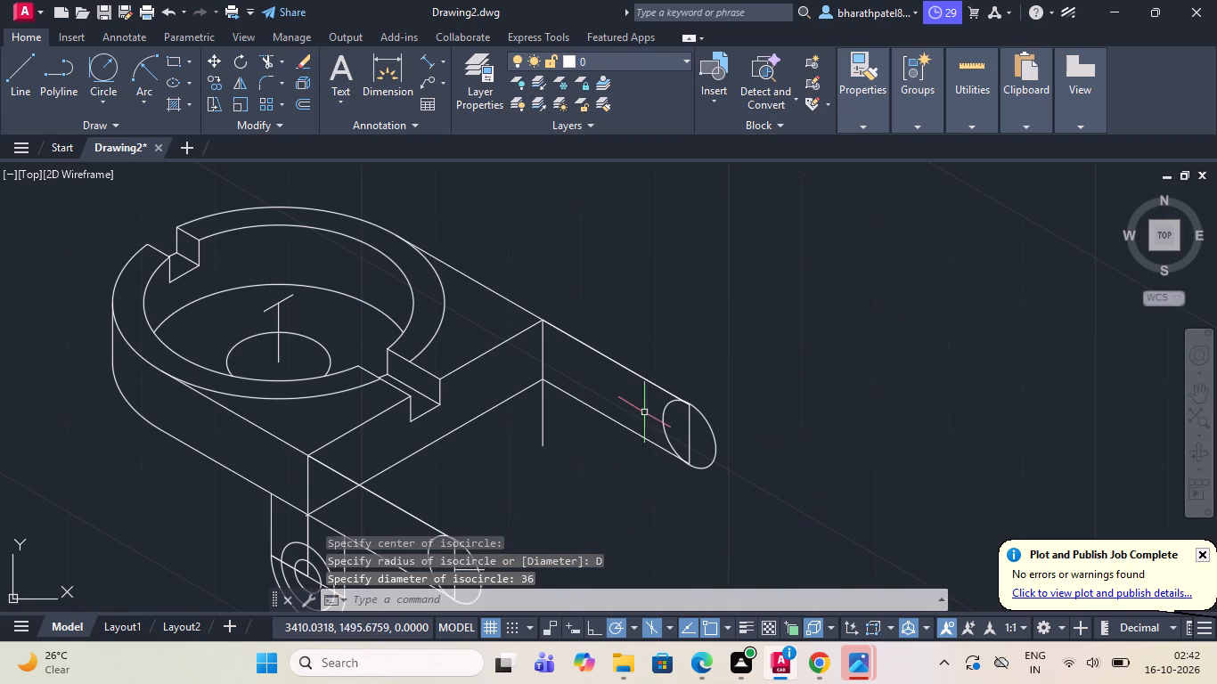
# Draw a smaller concentric isocircle inside the 36-diameter isocircle at the far arm's end, sizing it freehand.
pyautogui.scroll(-2, 658, 339)
pyautogui.scroll(3, 662, 362)
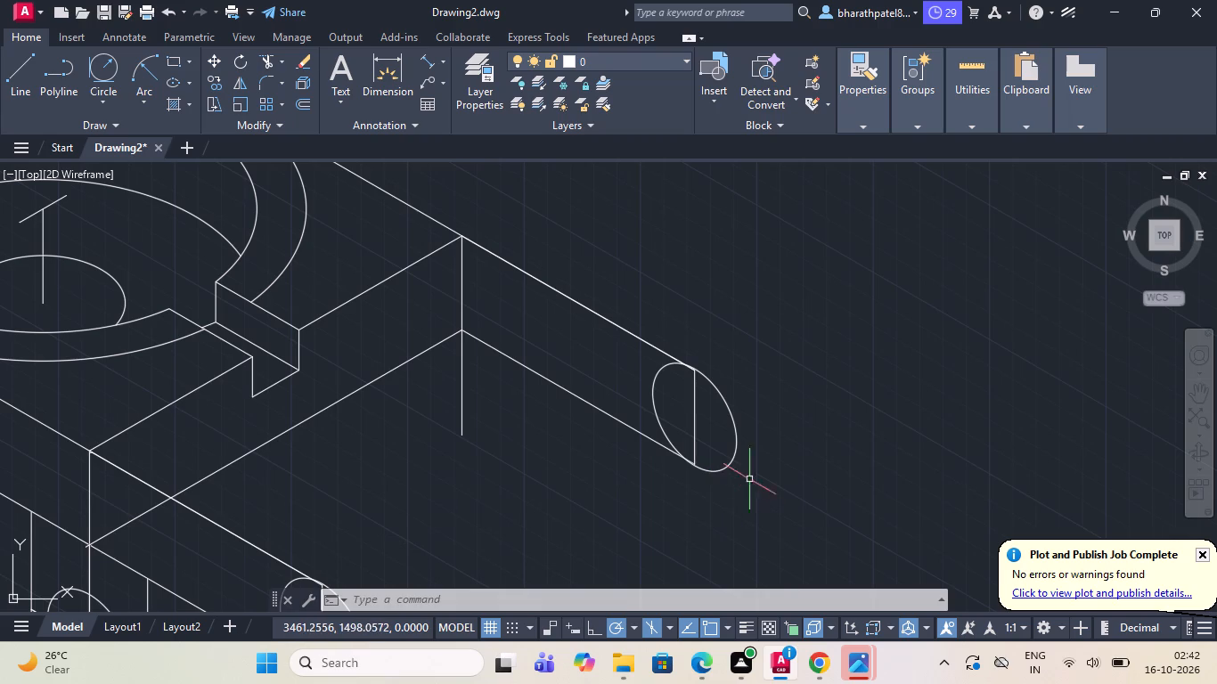
pyautogui.scroll(-2, 739, 251)
pyautogui.scroll(2, 743, 285)
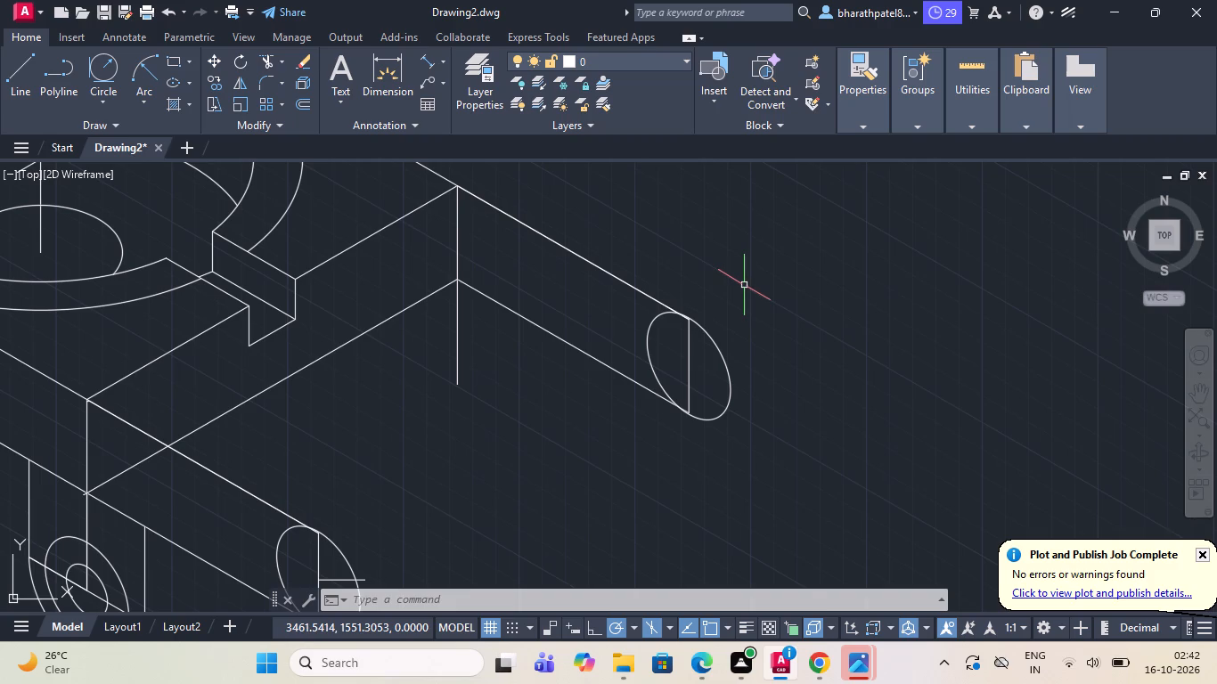
pyautogui.press('space')
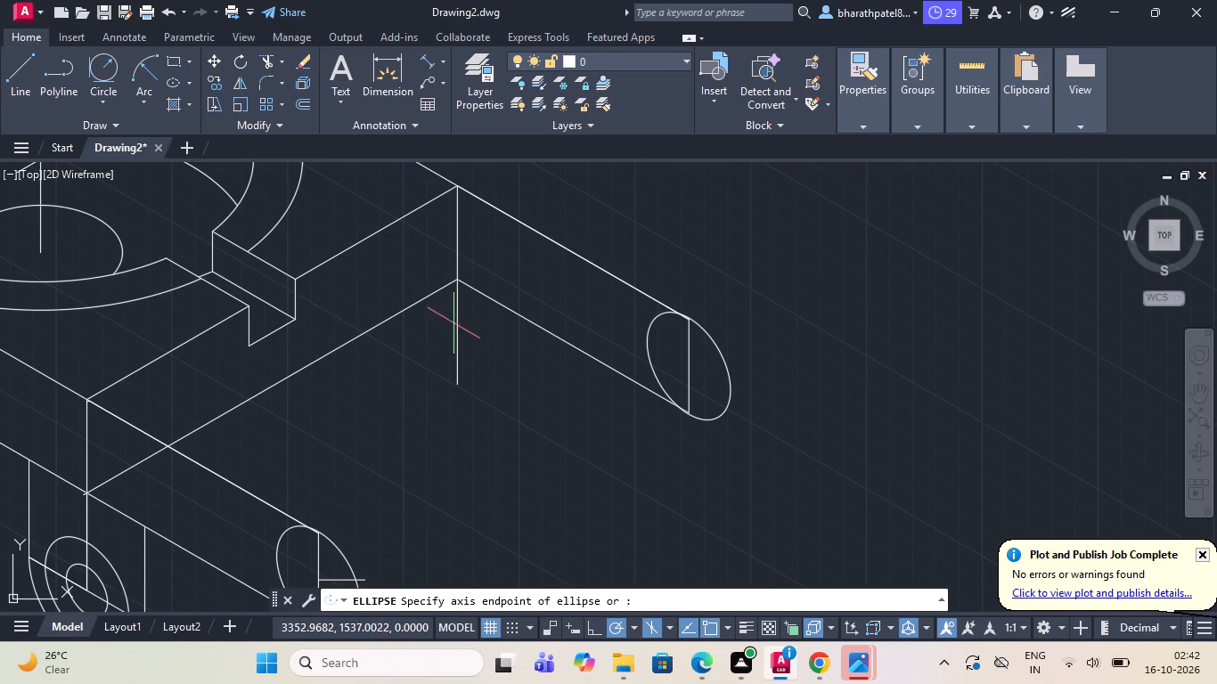
pyautogui.click(722, 596)
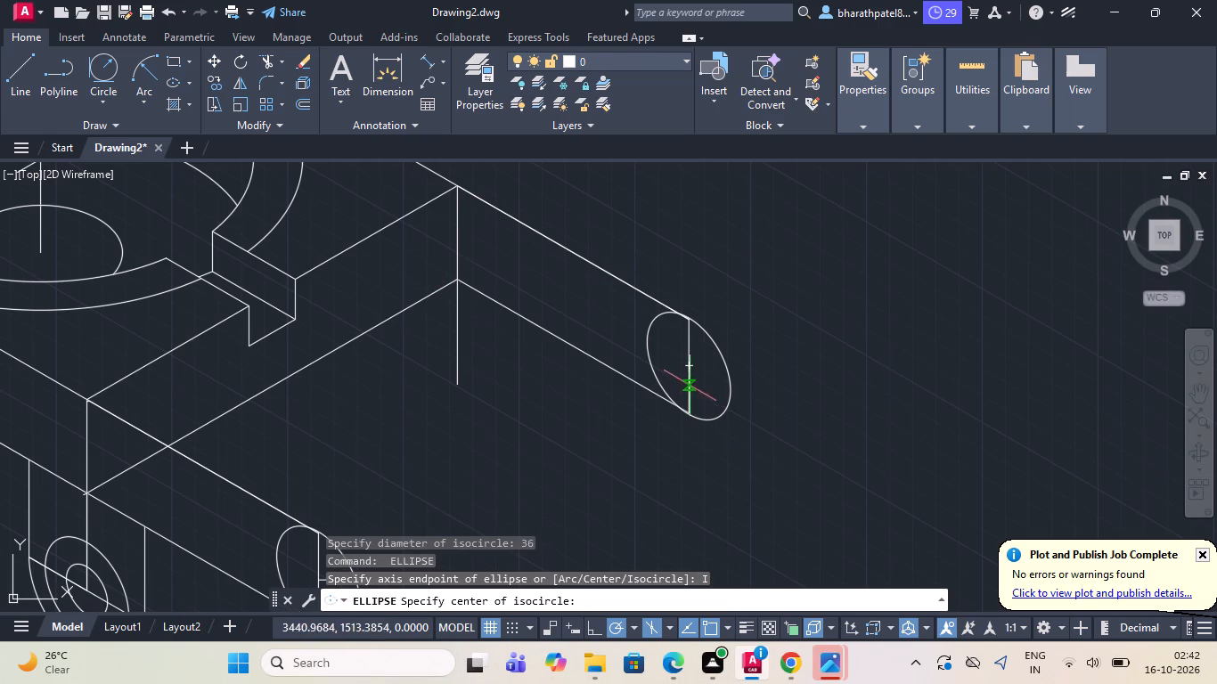
pyautogui.click(690, 371)
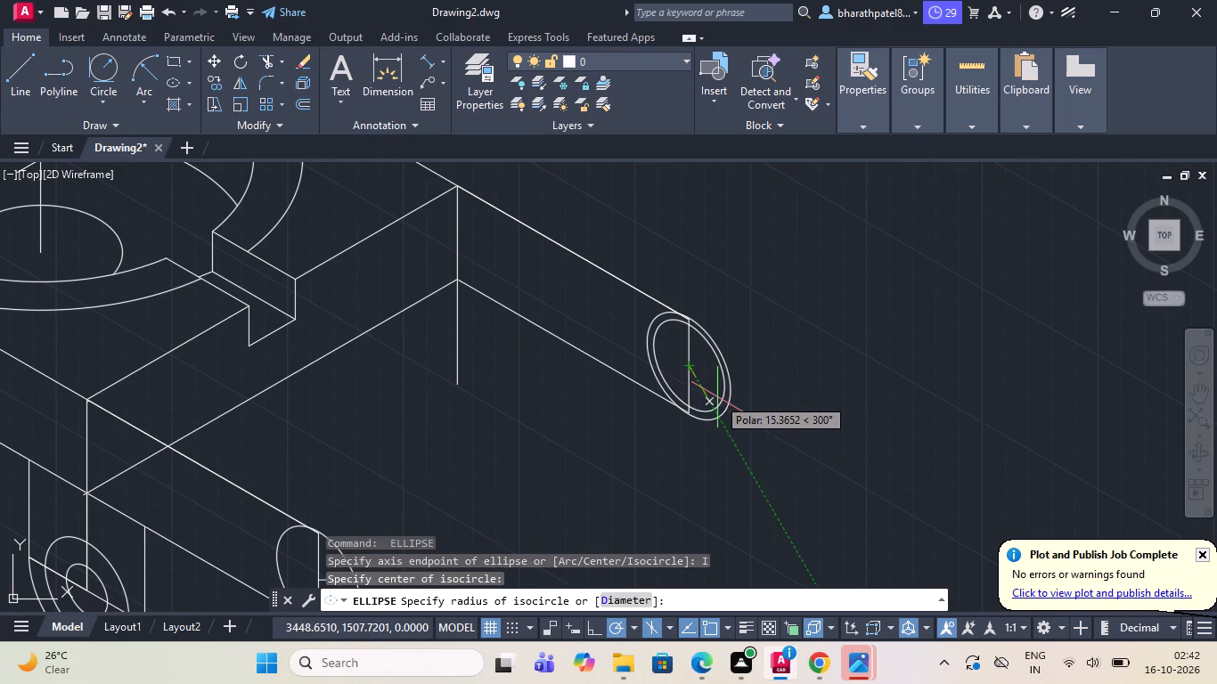
pyautogui.click(716, 388)
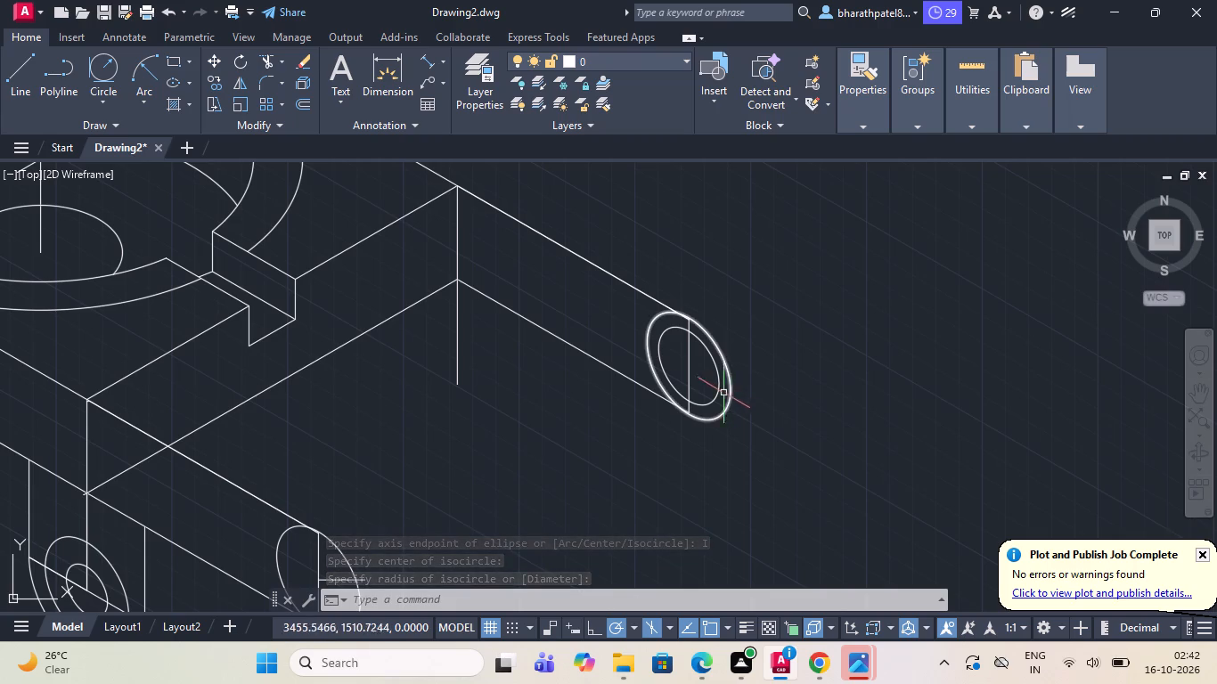
# Draw a concentric isocircle with a radius of about 14 inside the 36-diameter isocircle at the near arm's end.
pyautogui.scroll(-1, 643, 379)
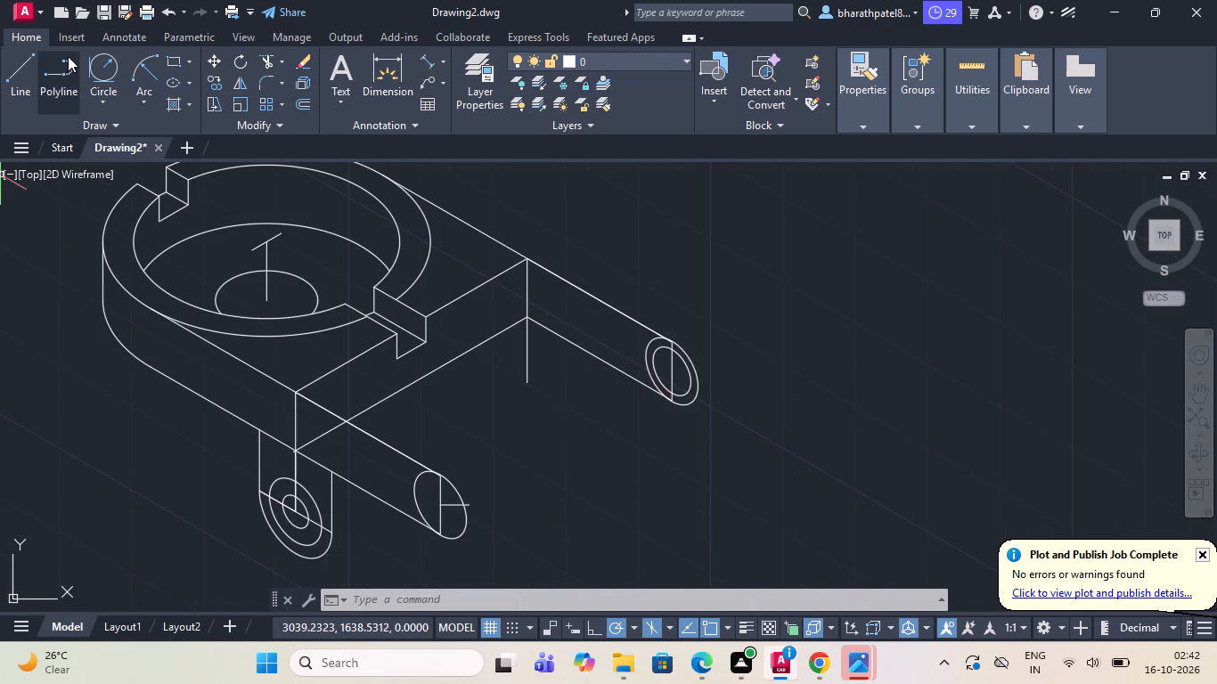
pyautogui.press('e')
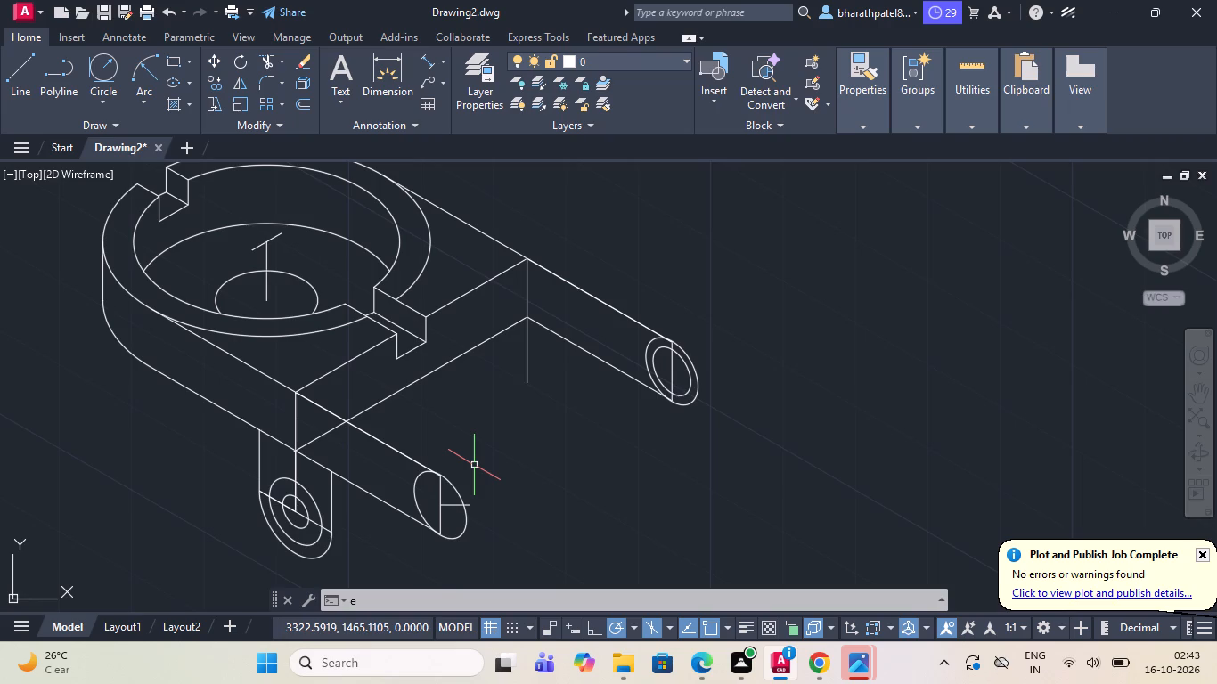
pyautogui.press('Escape')
pyautogui.press('space')
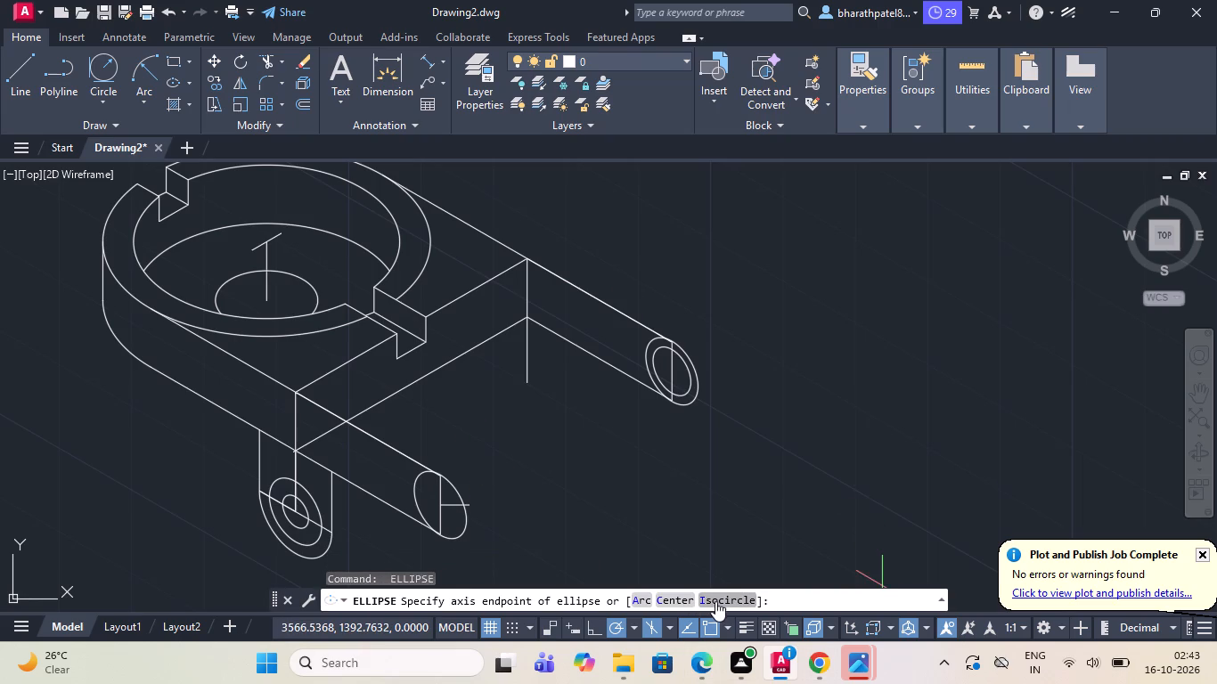
pyautogui.click(718, 600)
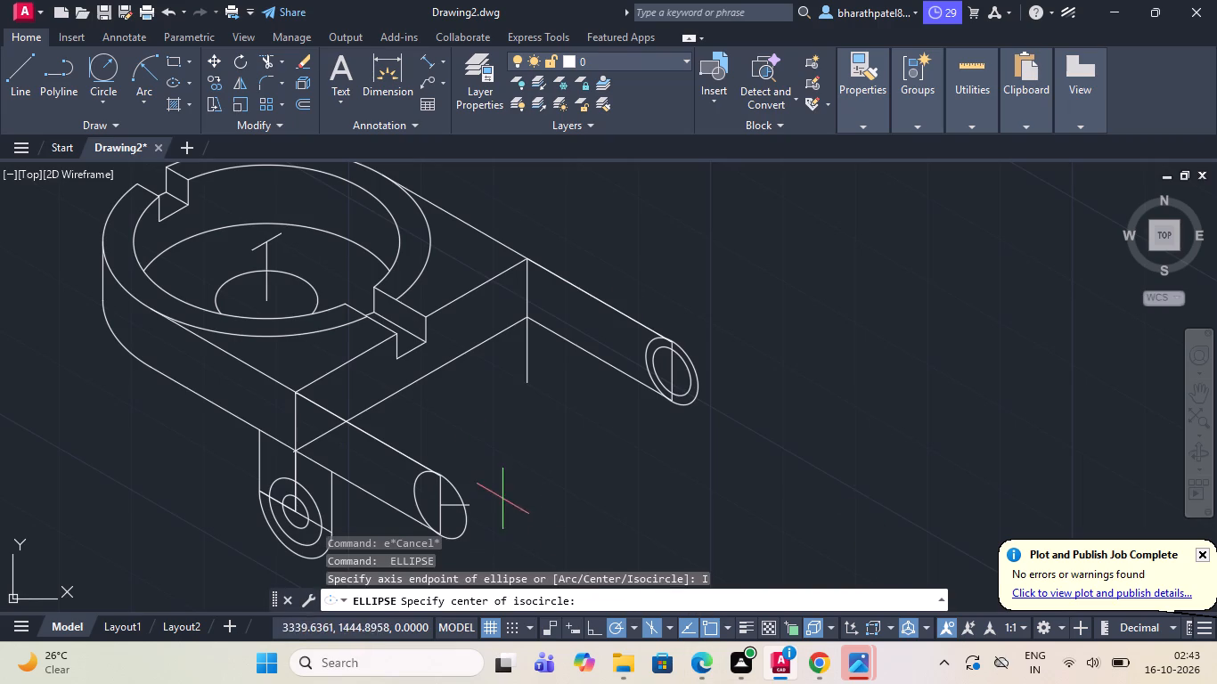
pyautogui.scroll(-1, 521, 466)
pyautogui.scroll(3, 451, 526)
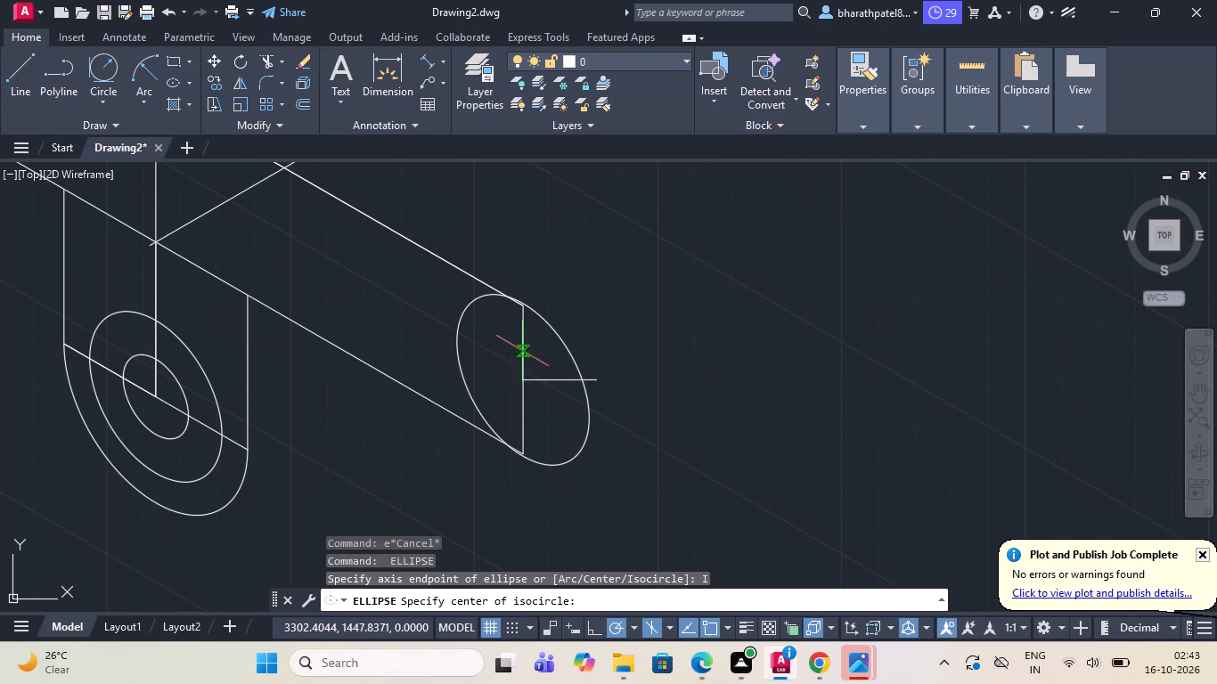
pyautogui.click(524, 379)
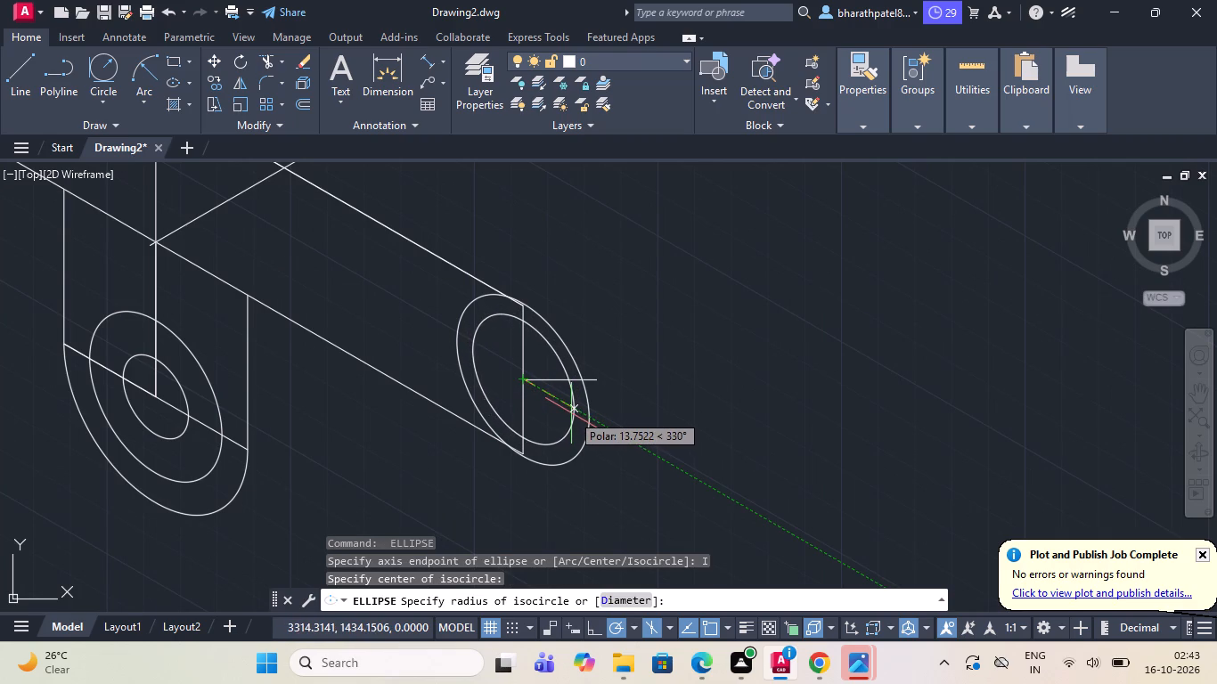
pyautogui.click(571, 413)
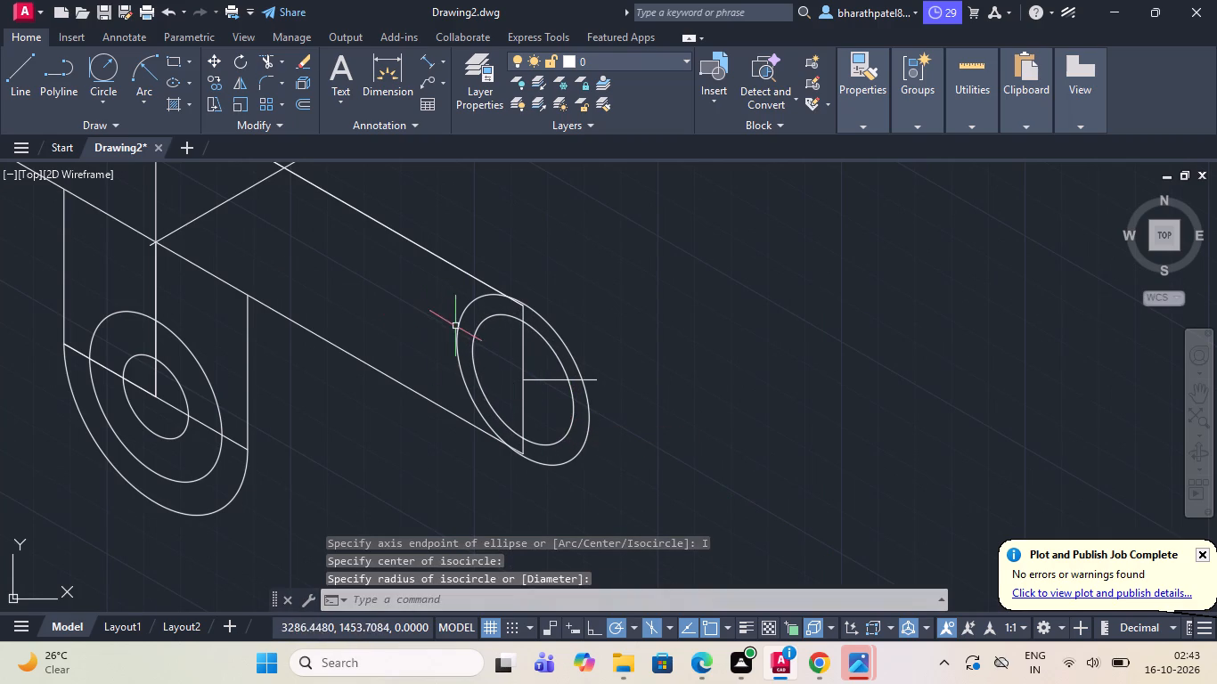
# Erase the horizontal line extending from the centre of the near arm's end isocircles.
pyautogui.click(546, 344)
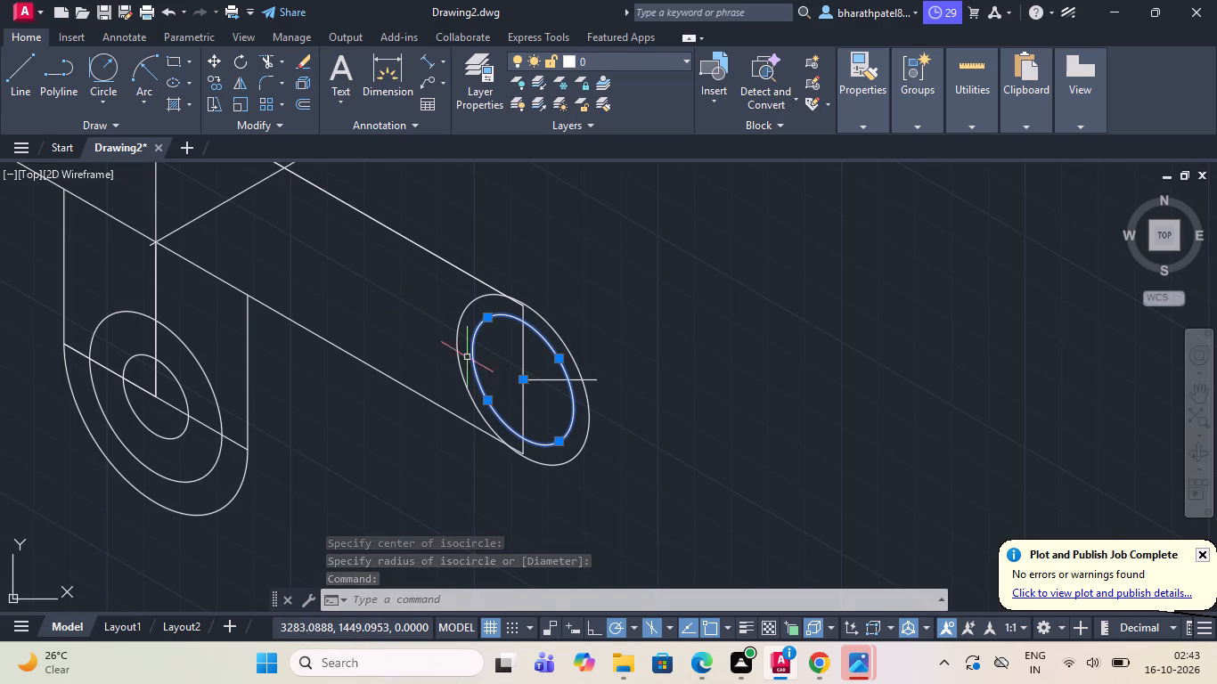
pyautogui.press('Escape')
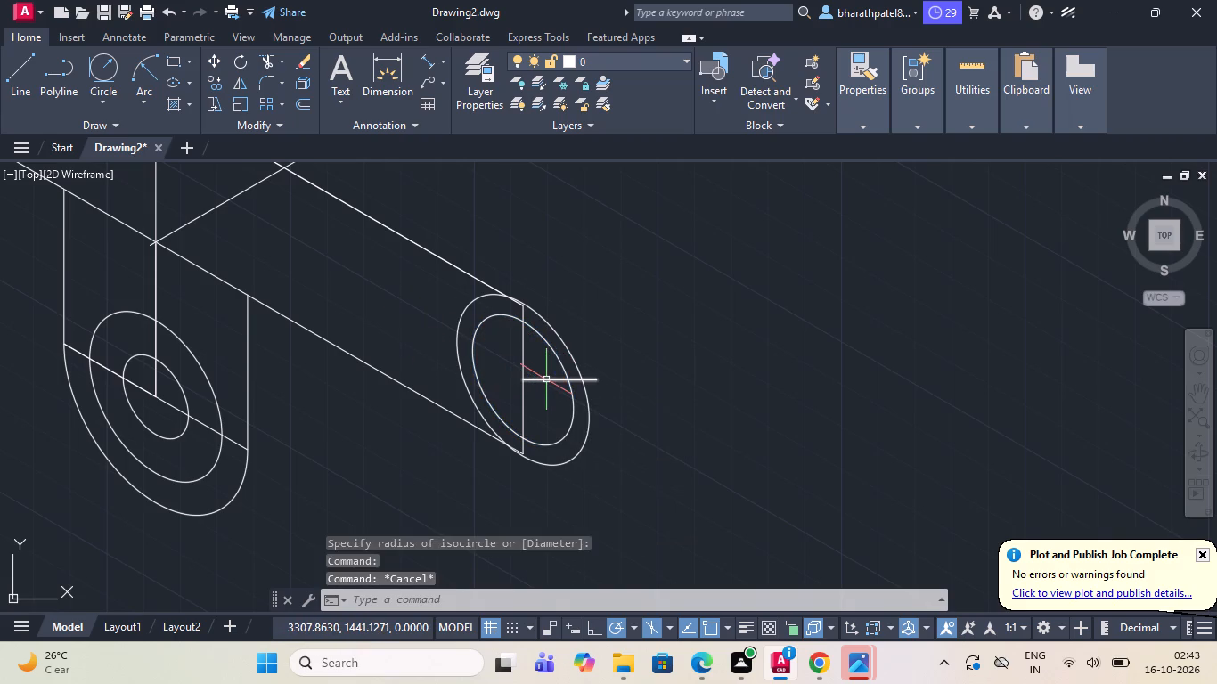
pyautogui.click(546, 379)
pyautogui.press('Delete')
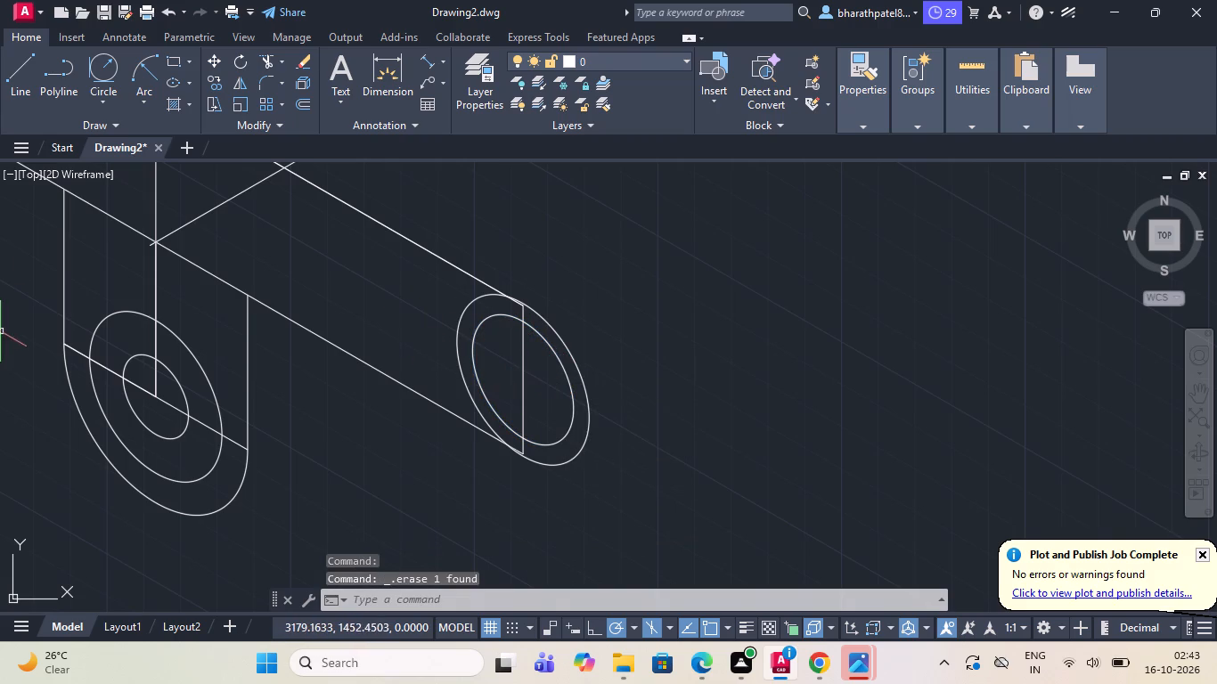
# Draw a 5-long line at 30° from the midpoint of the near arm's end vertical.
pyautogui.click(22, 76)
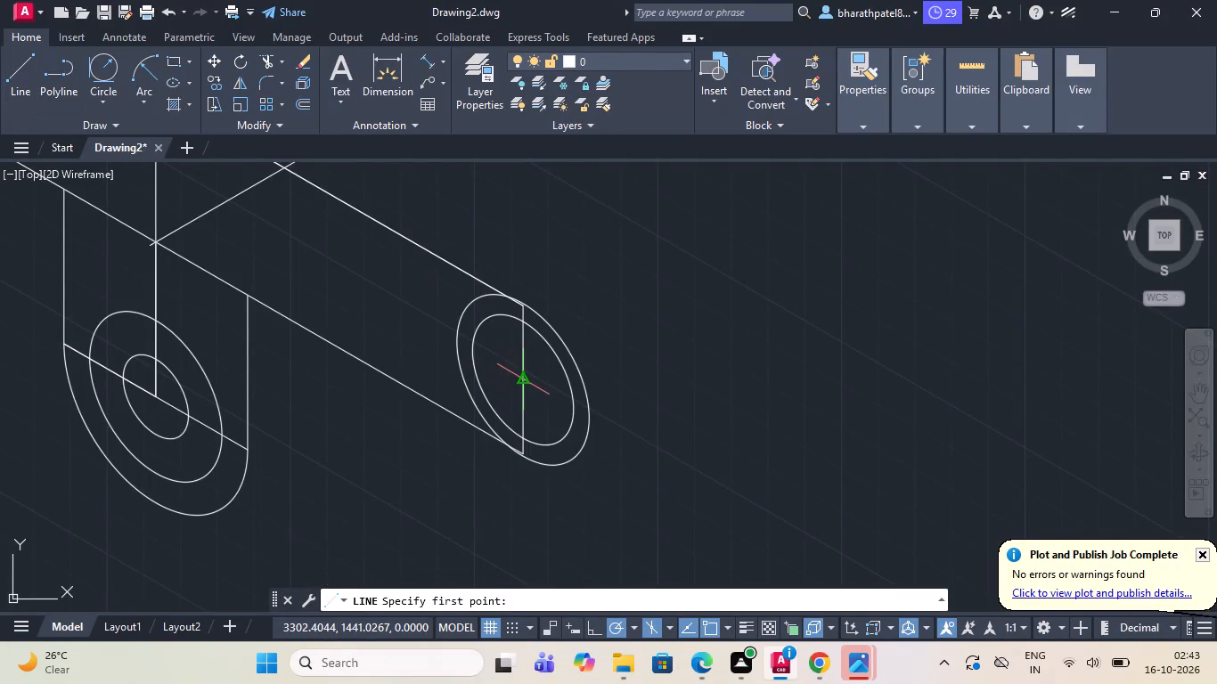
pyautogui.click(519, 378)
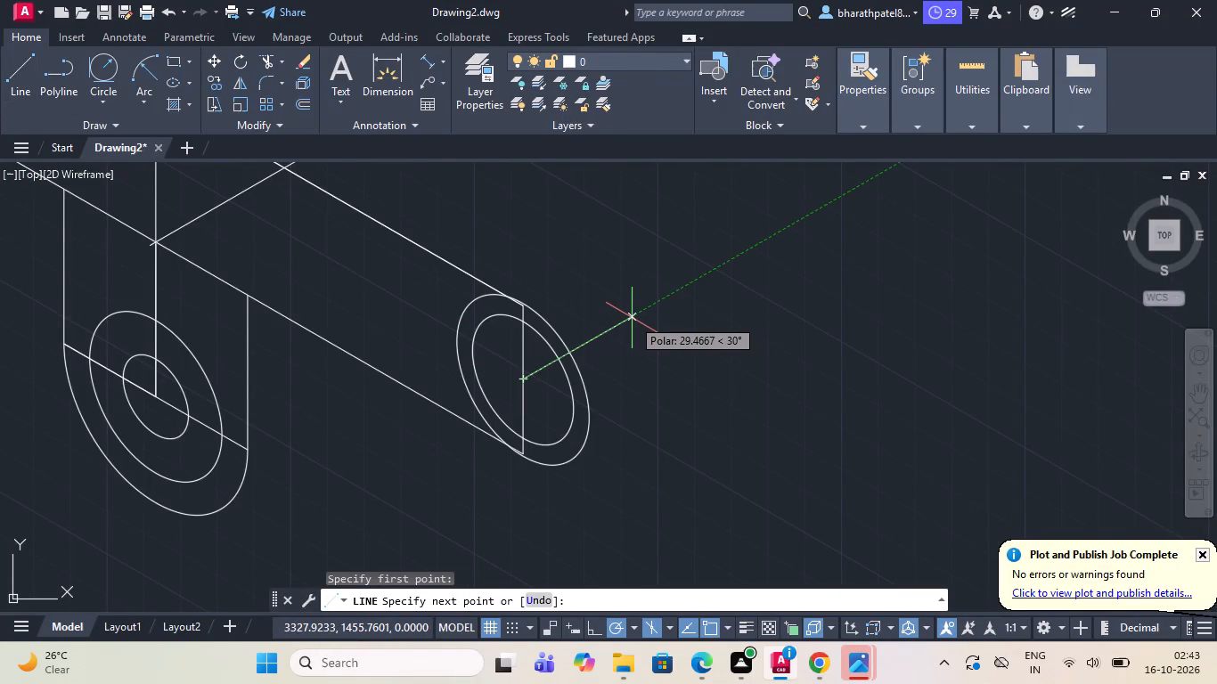
pyautogui.press('5')
pyautogui.press('Return')
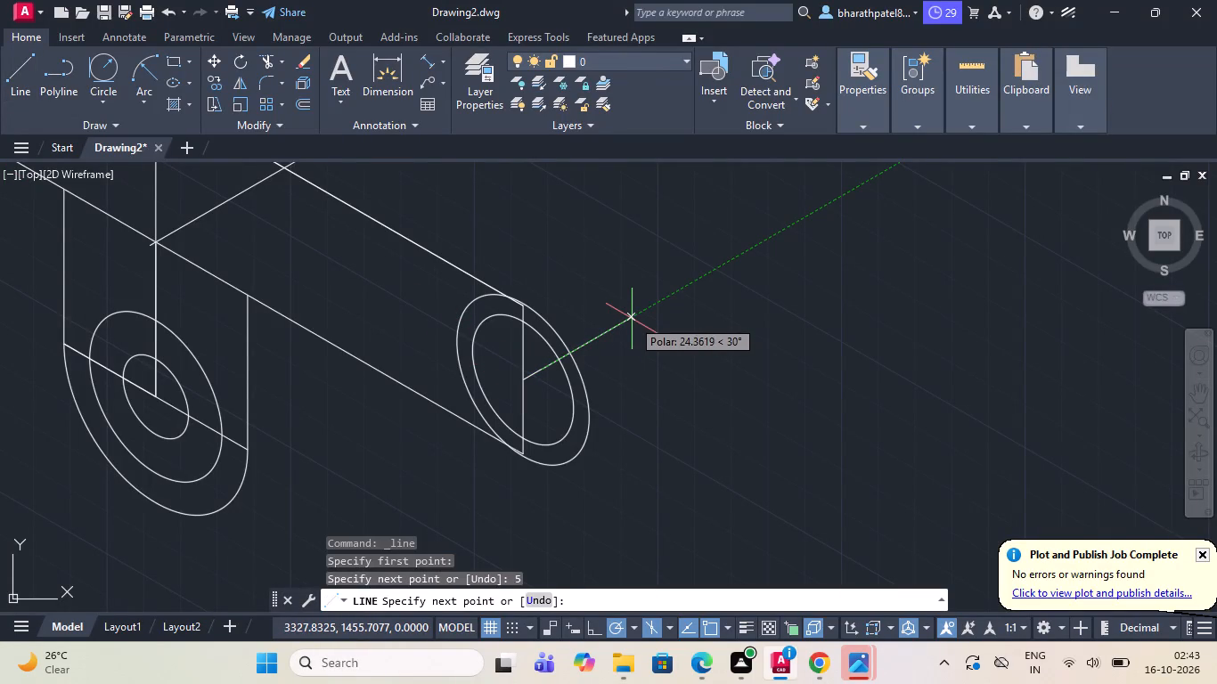
pyautogui.press('Escape')
# Copy the near arm's inner isocircle from its centre to the free end of the 5-long line.
pyautogui.click(568, 381)
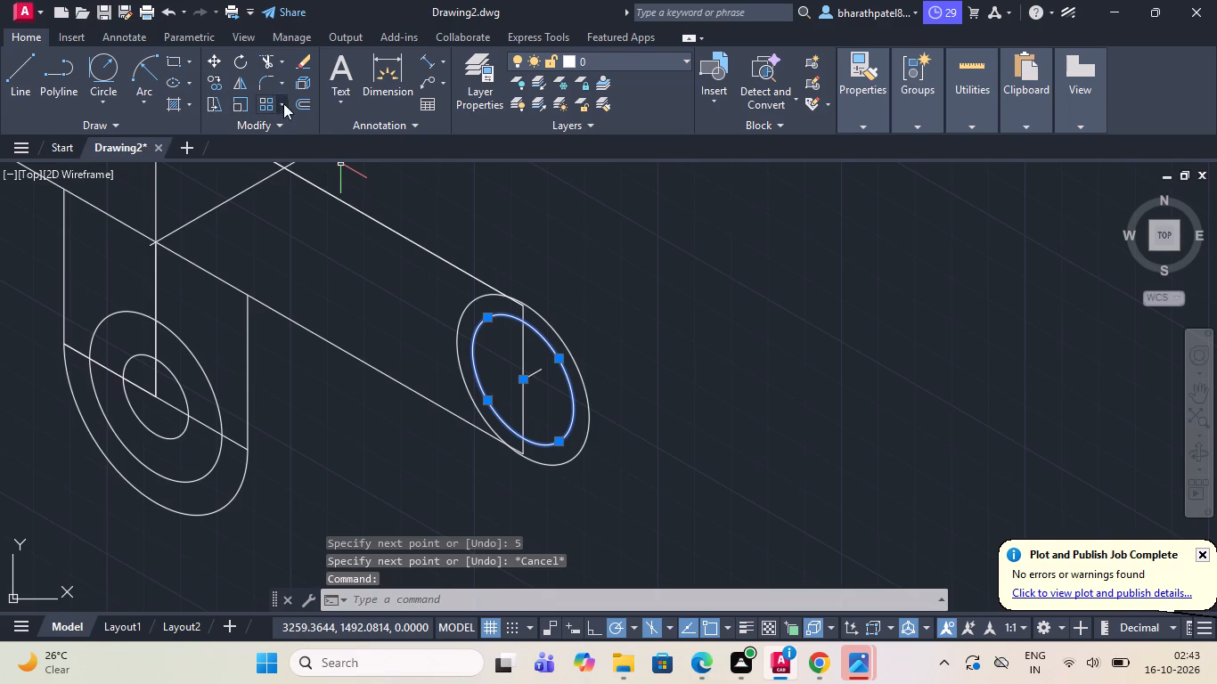
pyautogui.click(213, 78)
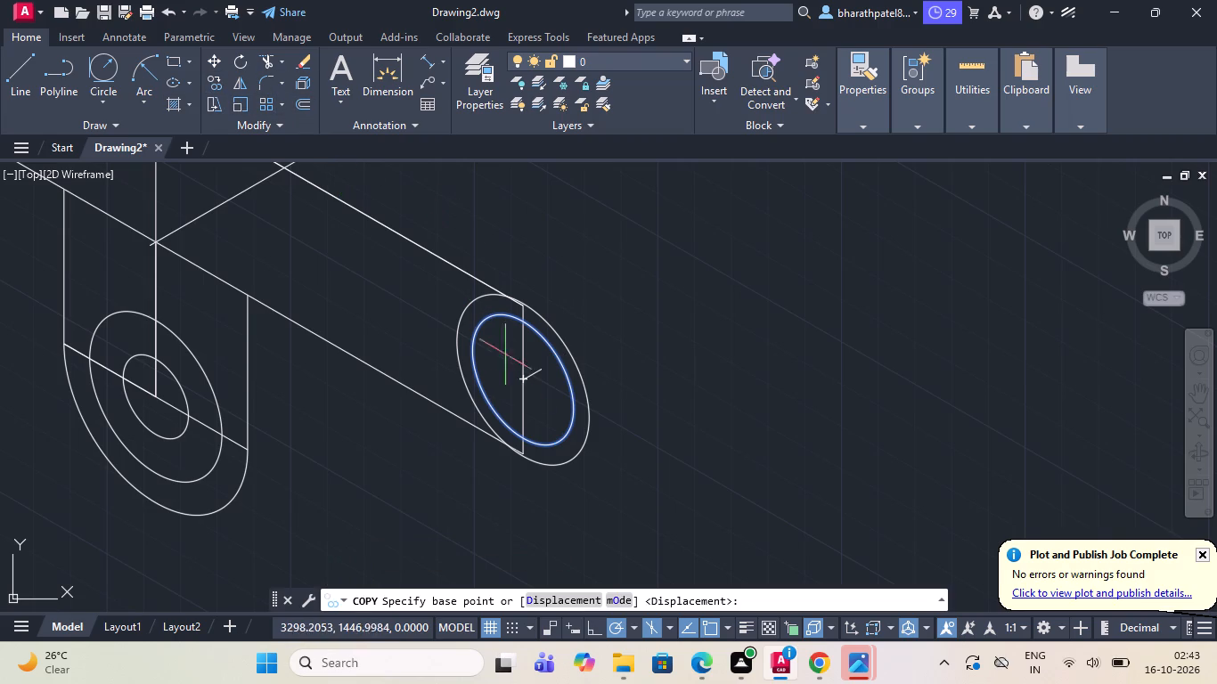
pyautogui.scroll(2, 530, 399)
pyautogui.click(510, 355)
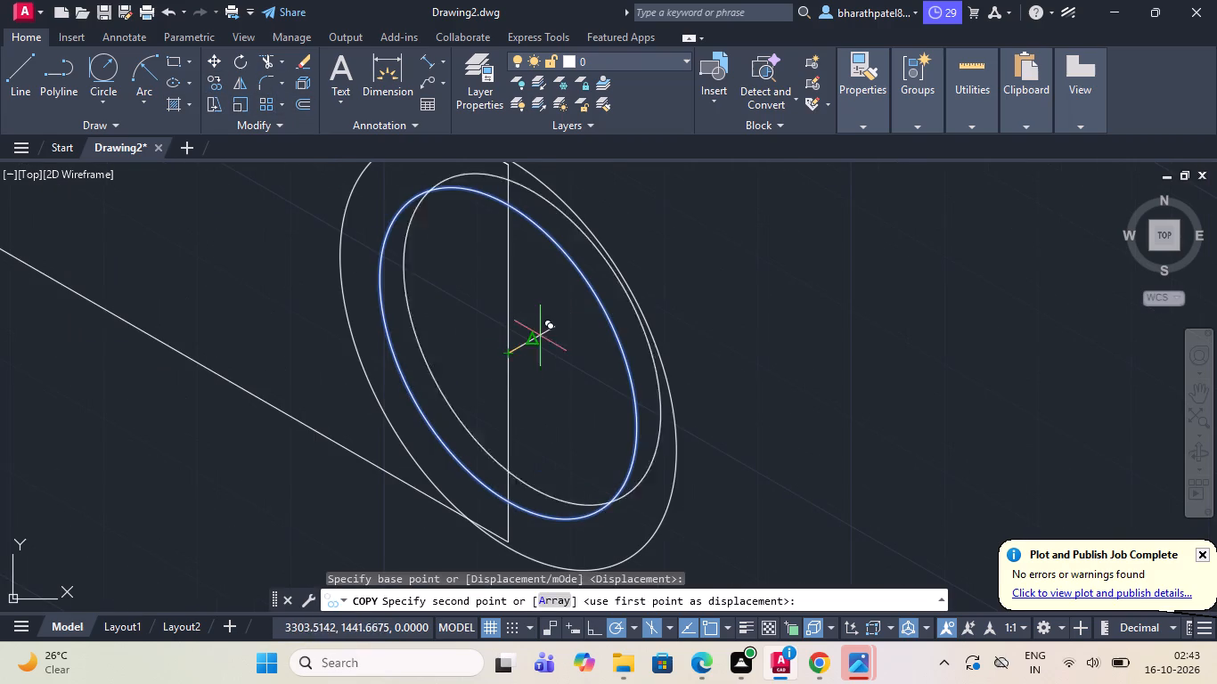
pyautogui.scroll(4, 548, 329)
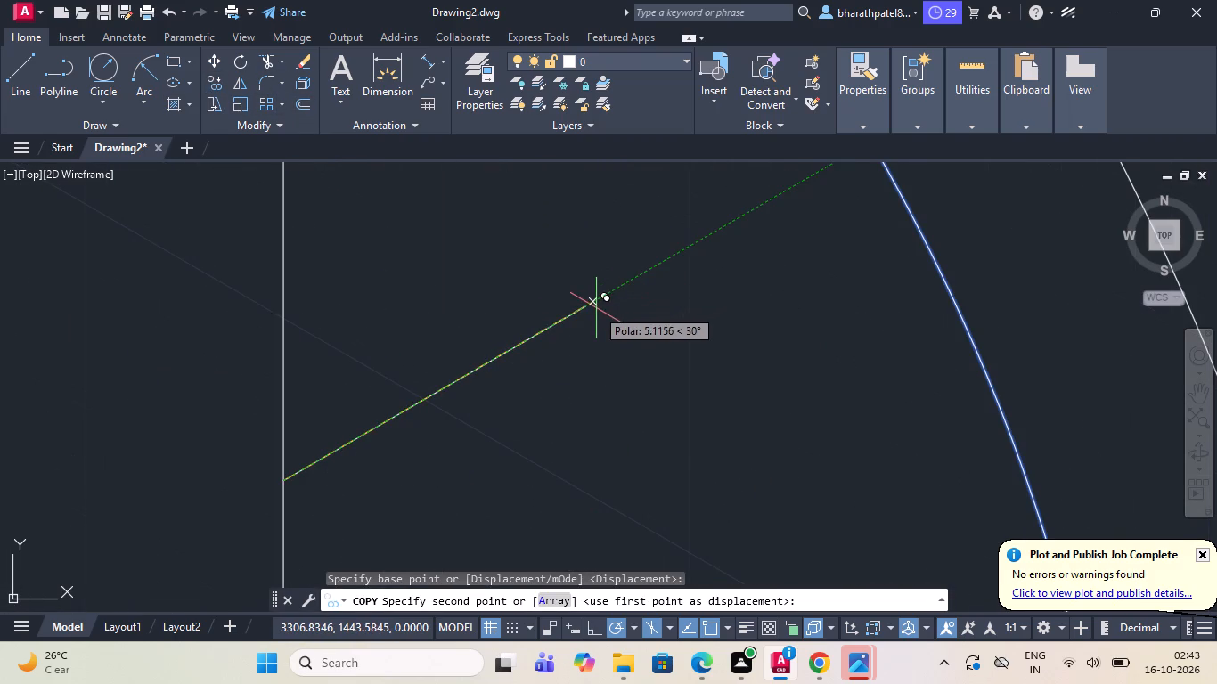
pyautogui.click(584, 310)
pyautogui.press('Escape')
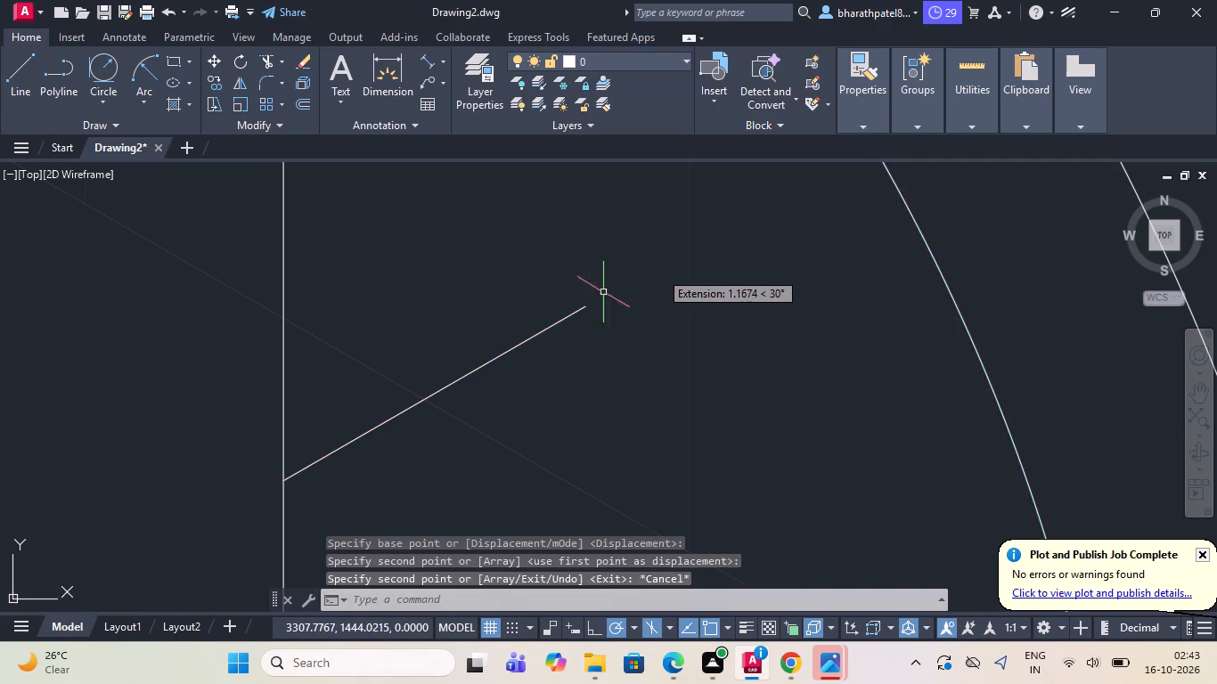
# Trim away the parts of the copied isocircle lying outside the near arm's original inner isocircle.
pyautogui.scroll(-5, 536, 310)
pyautogui.scroll(1, 591, 272)
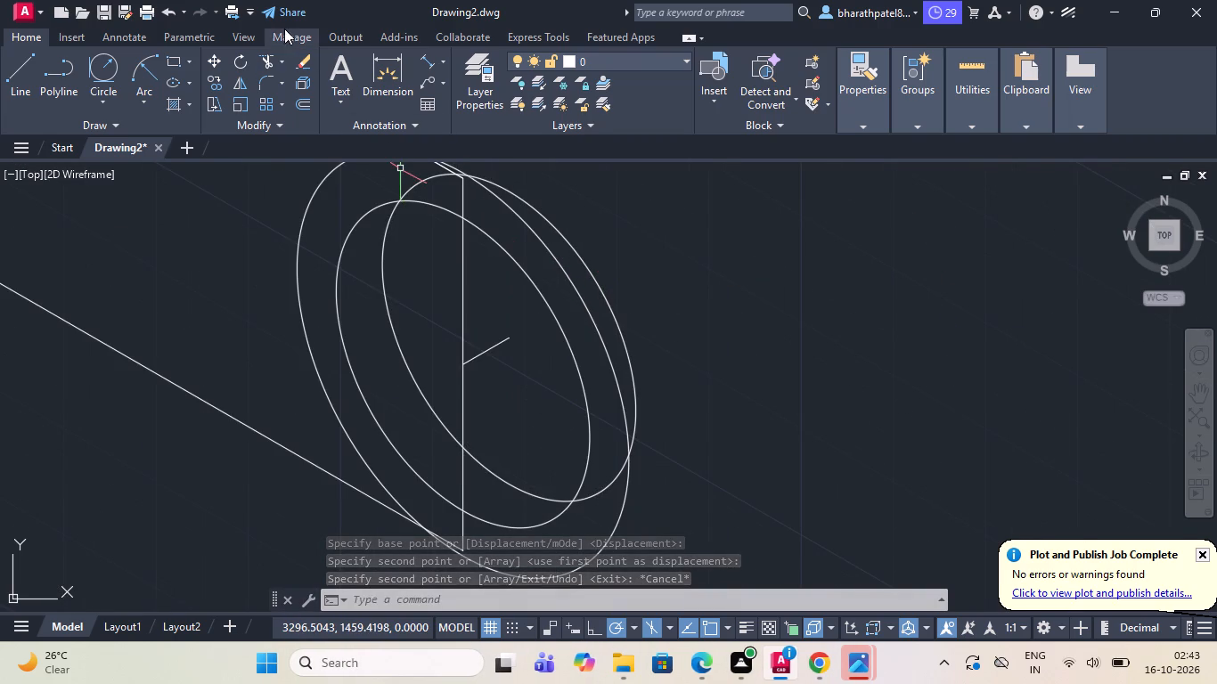
pyautogui.click(265, 54)
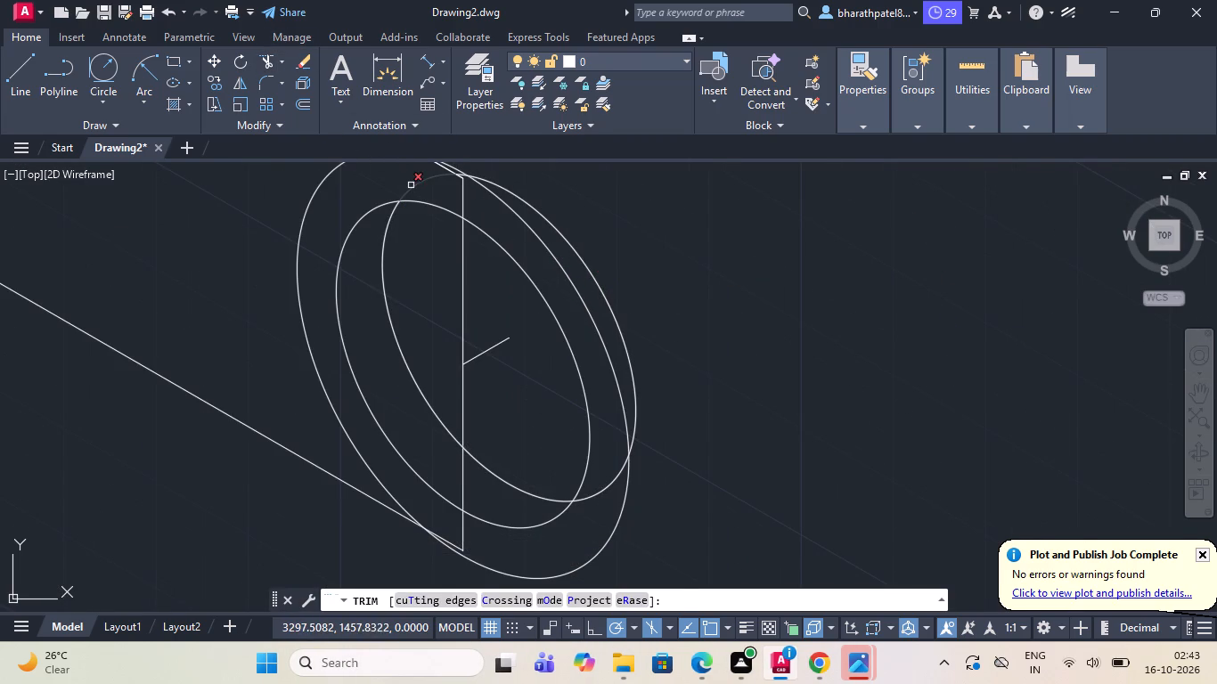
pyautogui.click(412, 187)
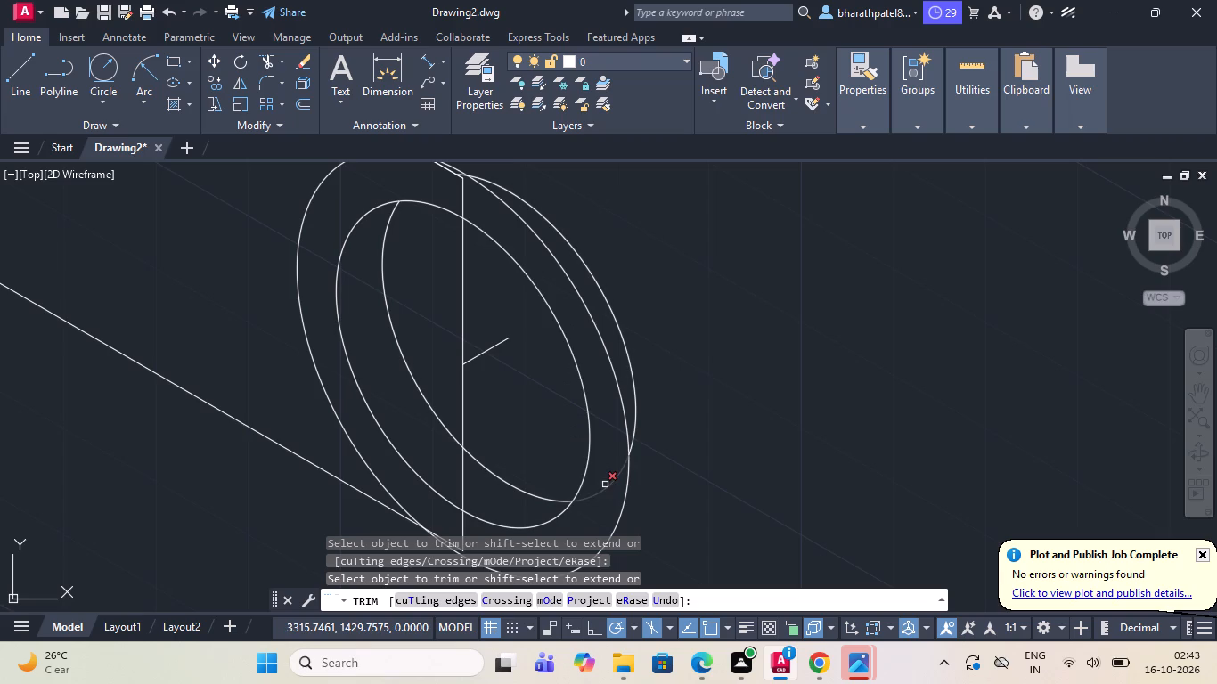
pyautogui.click(605, 484)
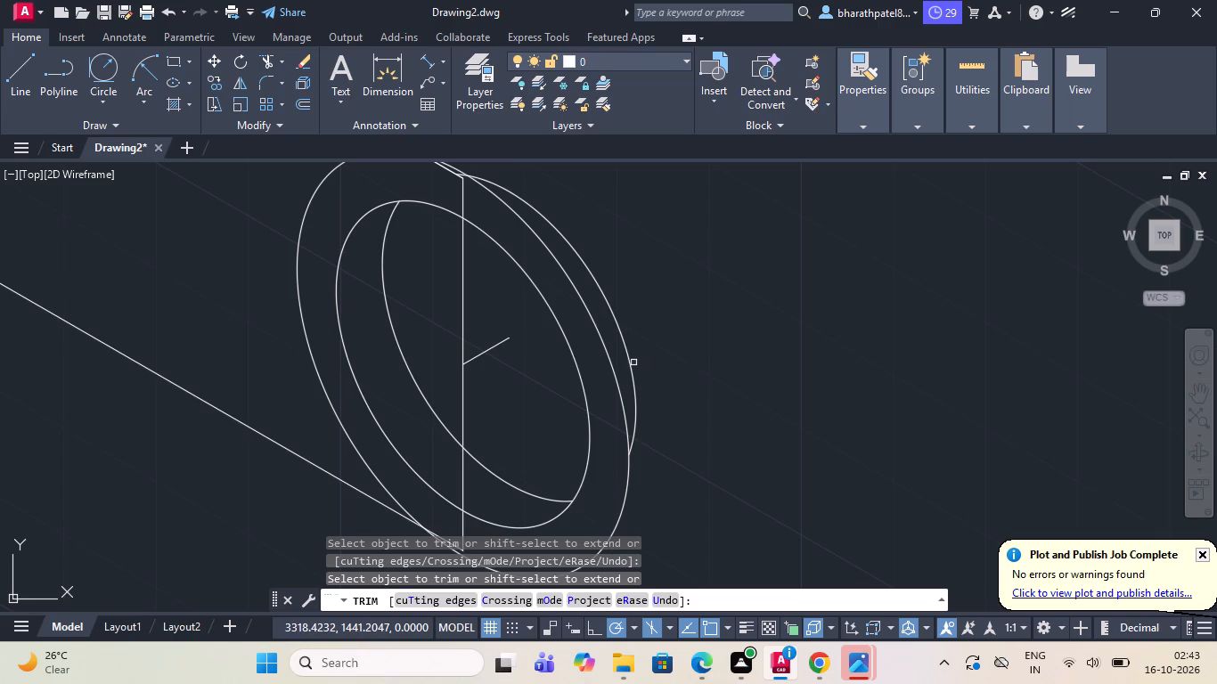
pyautogui.click(632, 362)
# Draw a 5-long line at 210° from the midpoint of the far arm's end vertical.
pyautogui.scroll(-5, 631, 362)
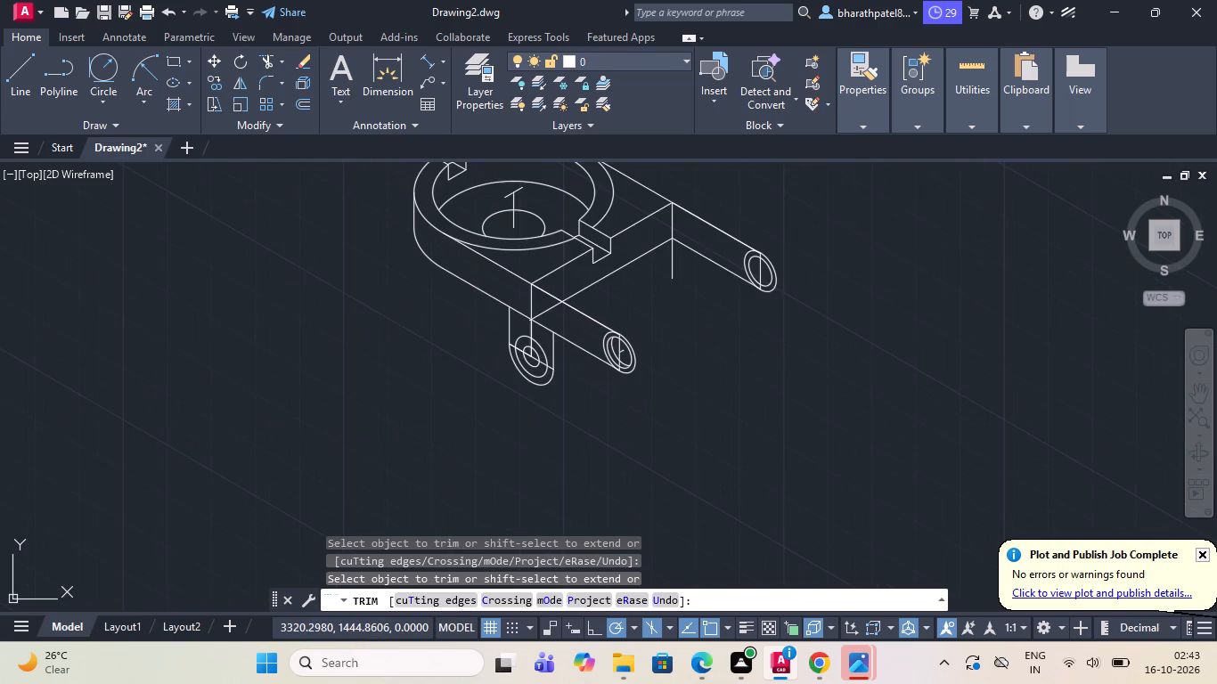
pyautogui.scroll(3, 819, 245)
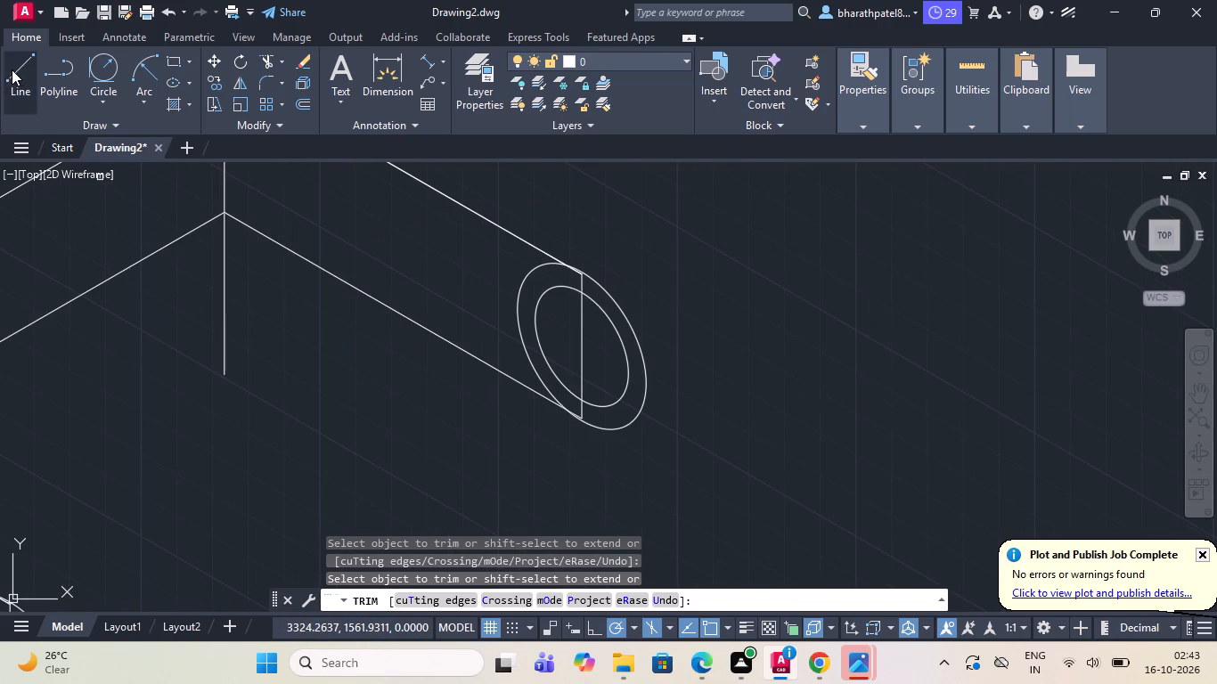
pyautogui.click(15, 69)
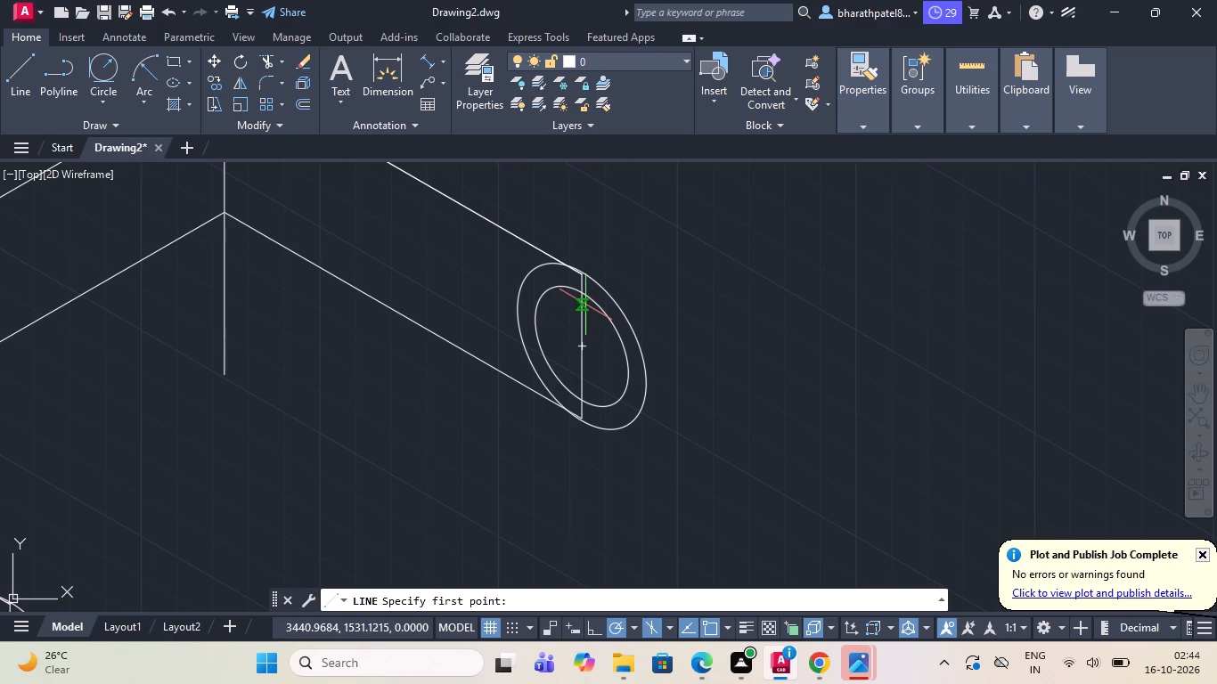
pyautogui.scroll(-2, 585, 305)
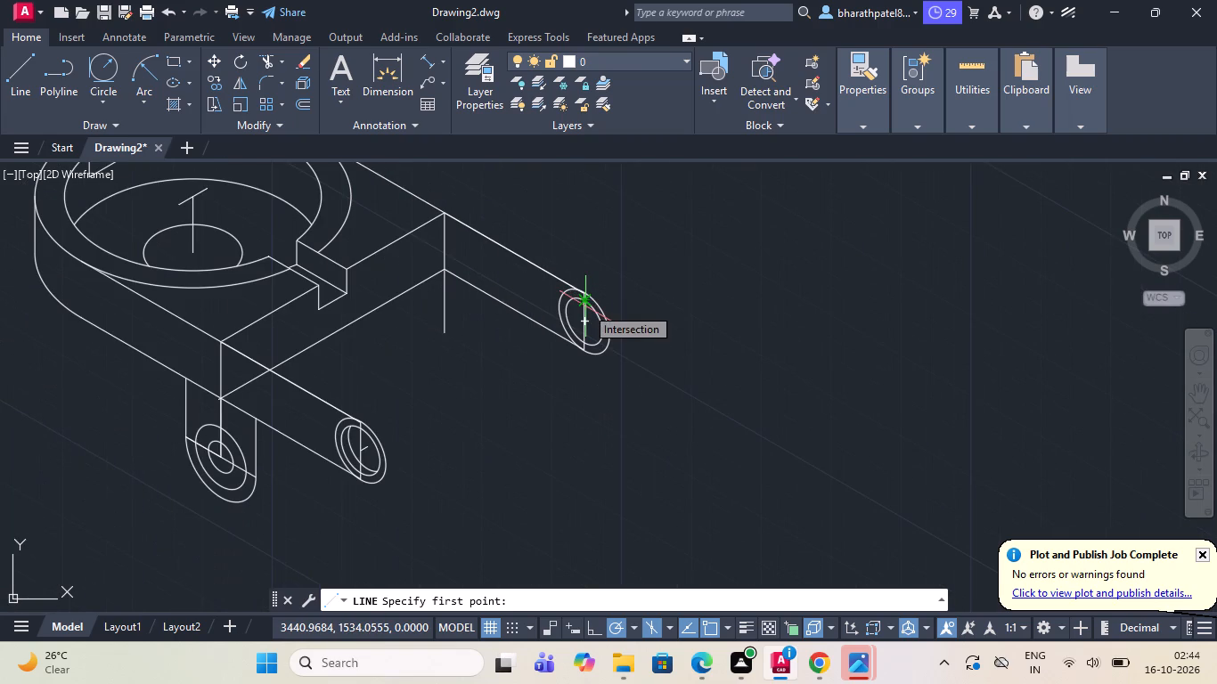
pyautogui.click(584, 325)
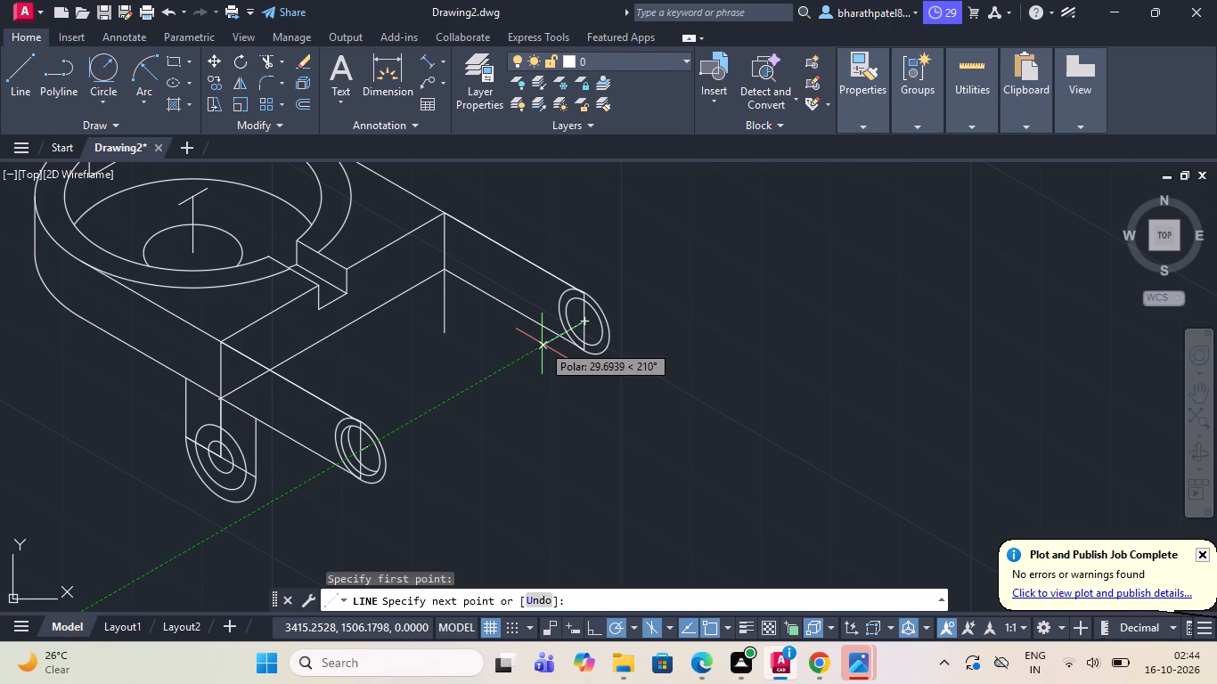
pyautogui.press('5')
pyautogui.press('Return')
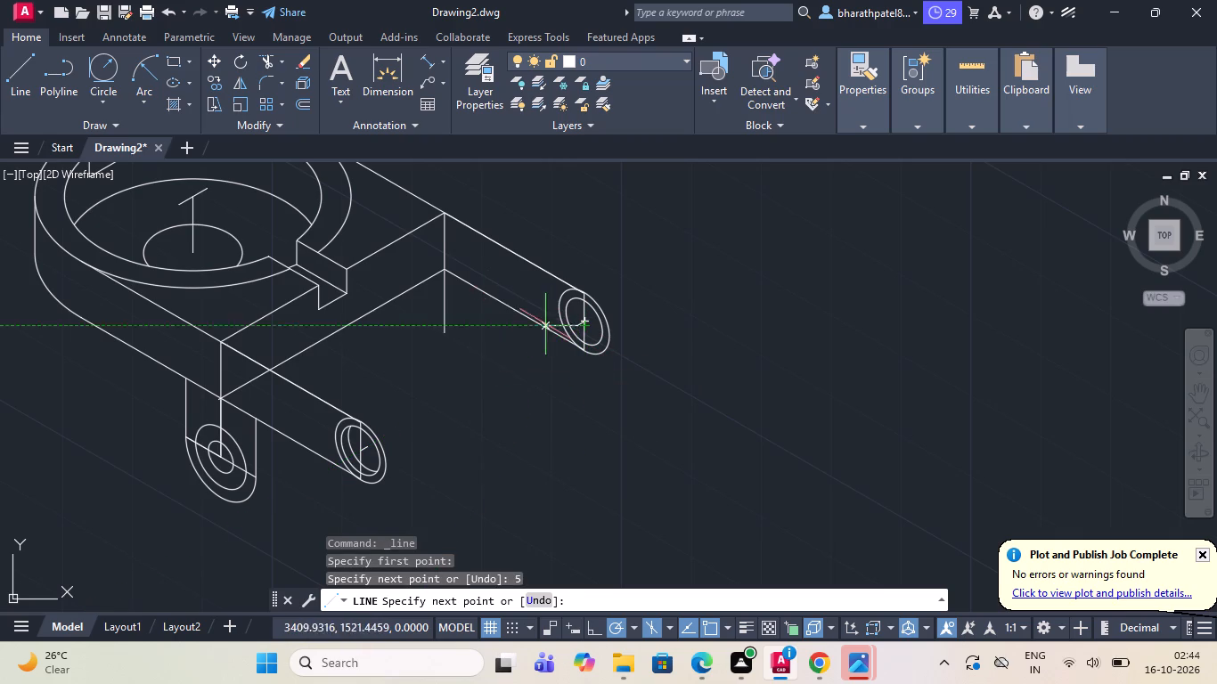
pyautogui.scroll(2, 543, 310)
pyautogui.press('Escape')
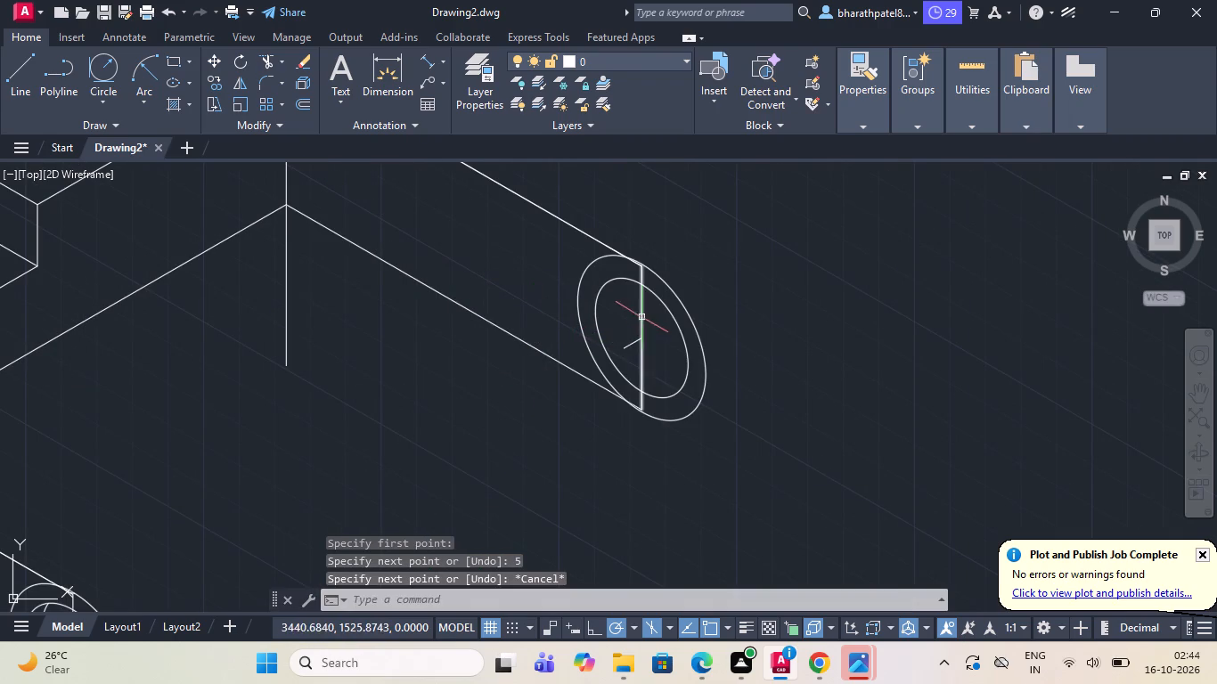
# Copy the far arm's inner isocircle from its centre to the free end of its 5-long line.
pyautogui.click(674, 317)
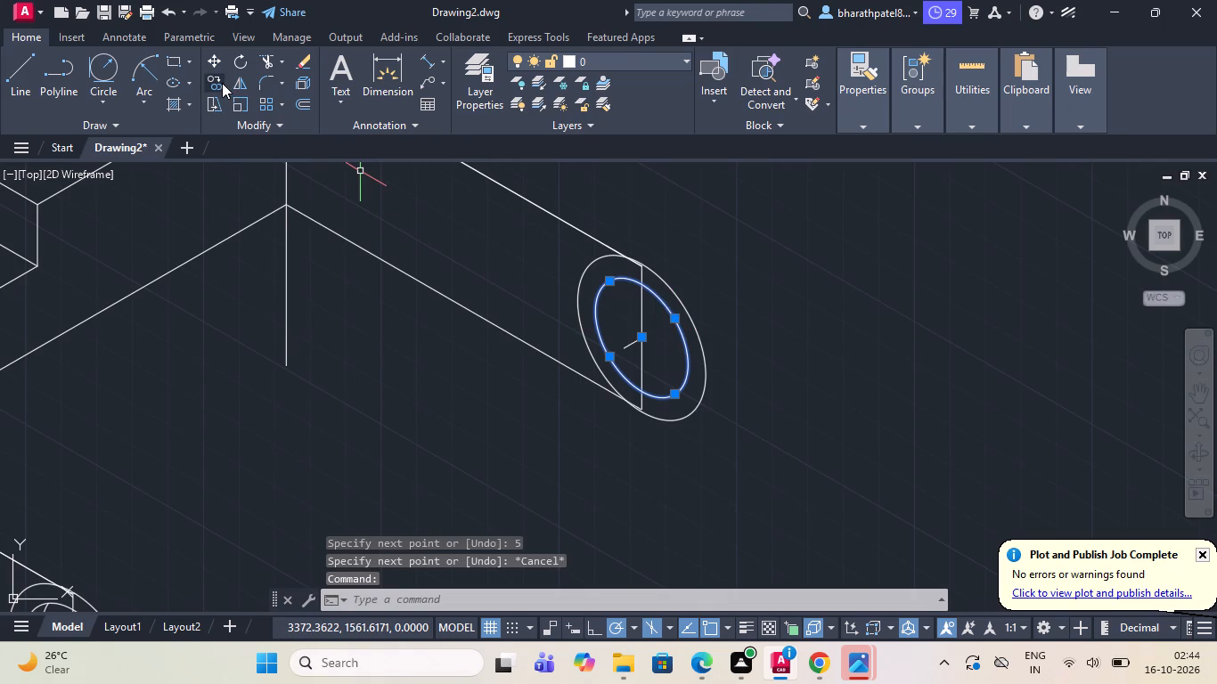
pyautogui.click(218, 84)
pyautogui.click(646, 336)
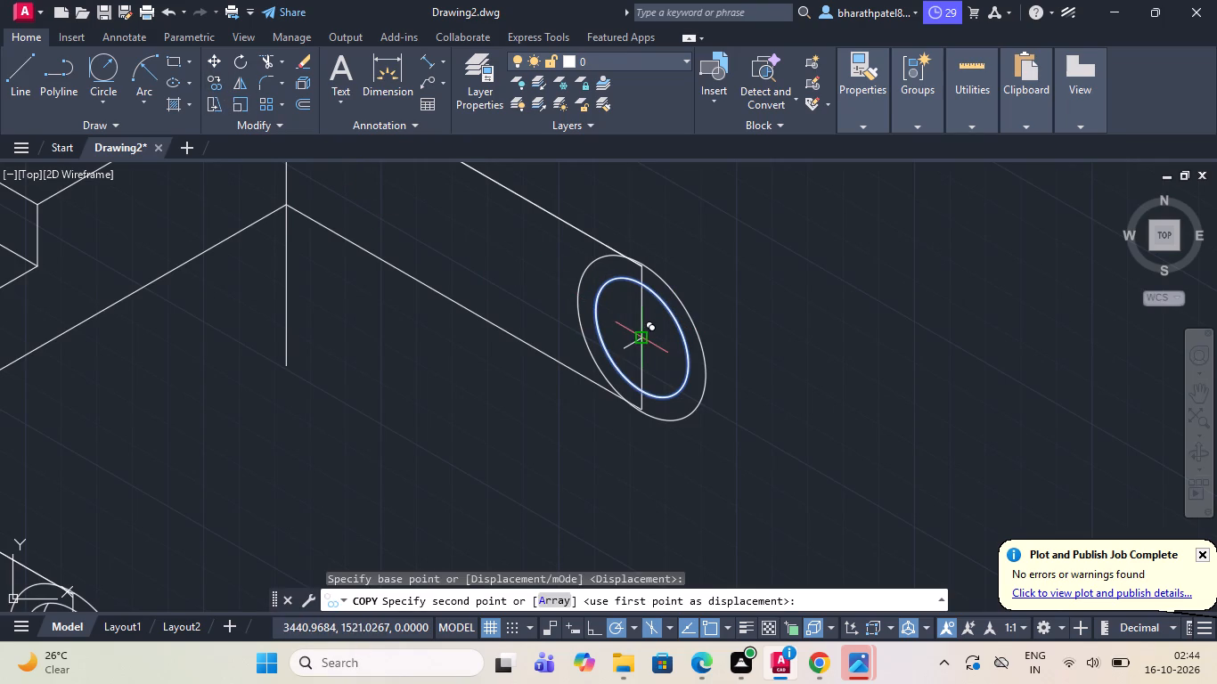
pyautogui.scroll(4, 620, 352)
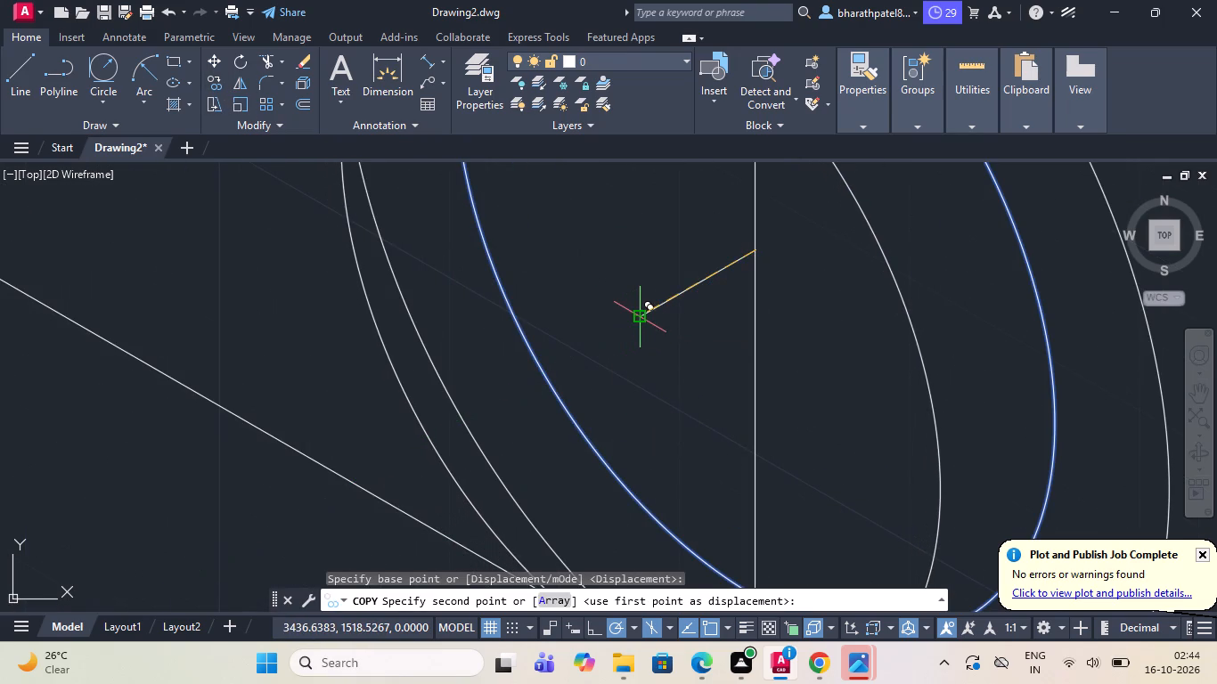
pyautogui.click(640, 319)
pyautogui.scroll(-4, 633, 322)
pyautogui.press('Escape')
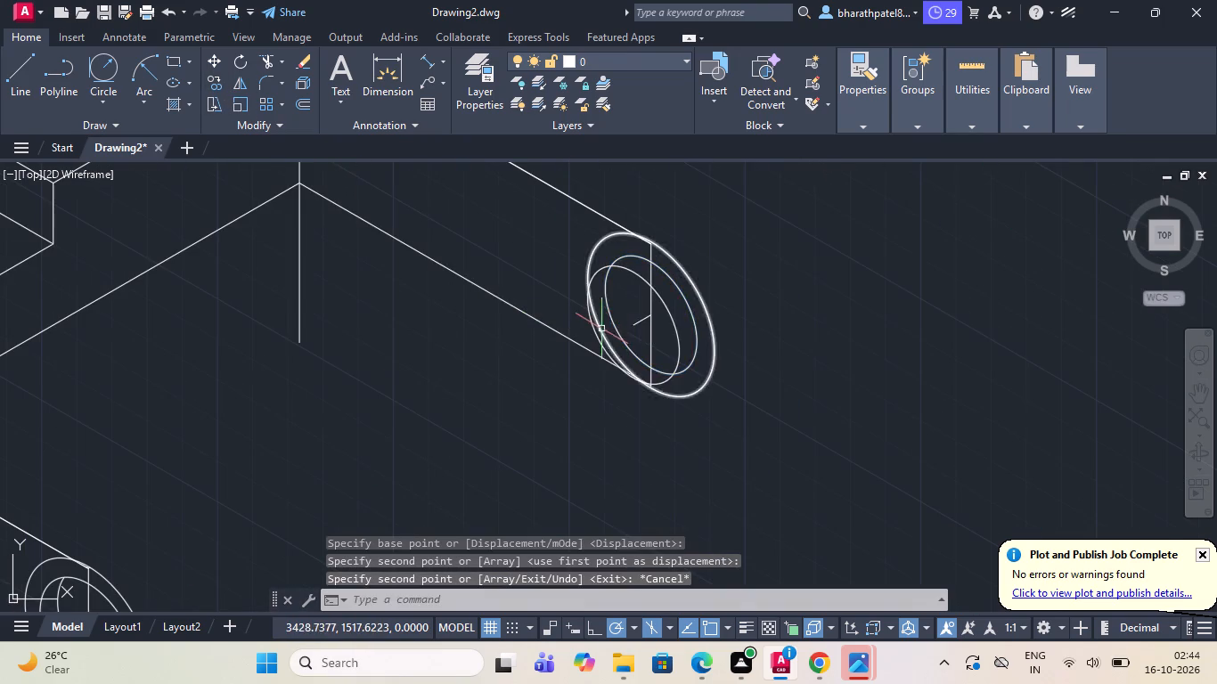
# Draw a small isocircle centred on the free end of the near arm's 5-long line, sizing it freehand inside the inner isocircle.
pyautogui.scroll(-2, 600, 329)
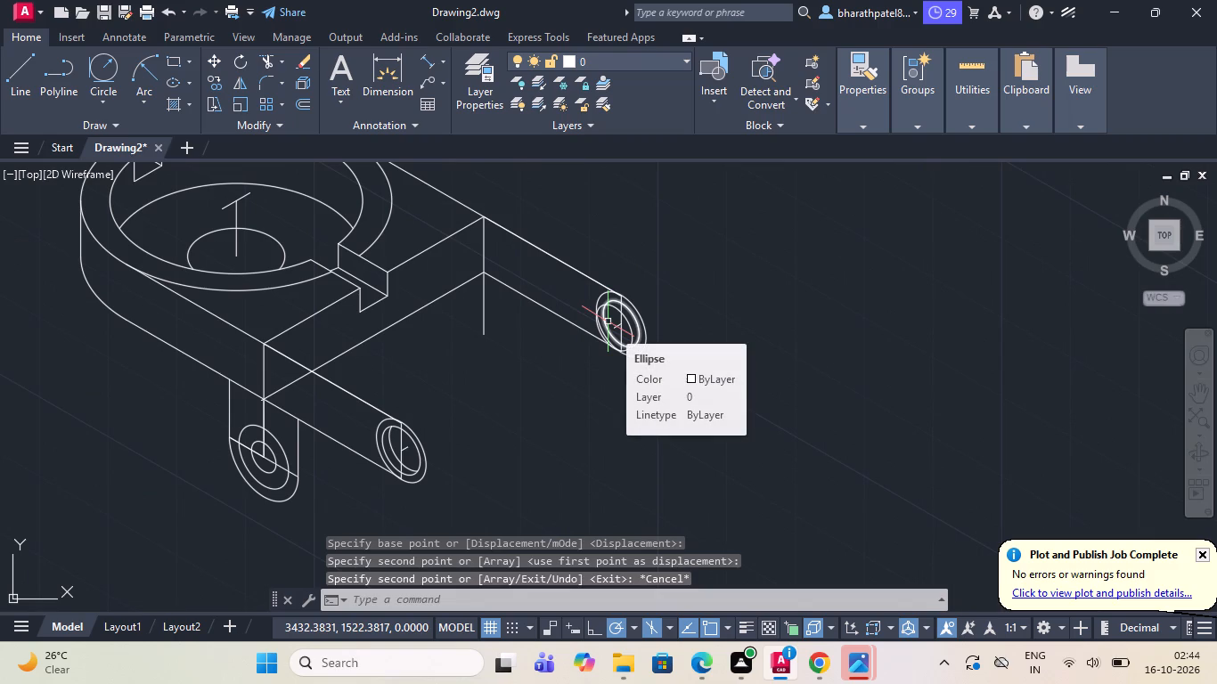
pyautogui.scroll(-2, 503, 339)
pyautogui.scroll(5, 474, 395)
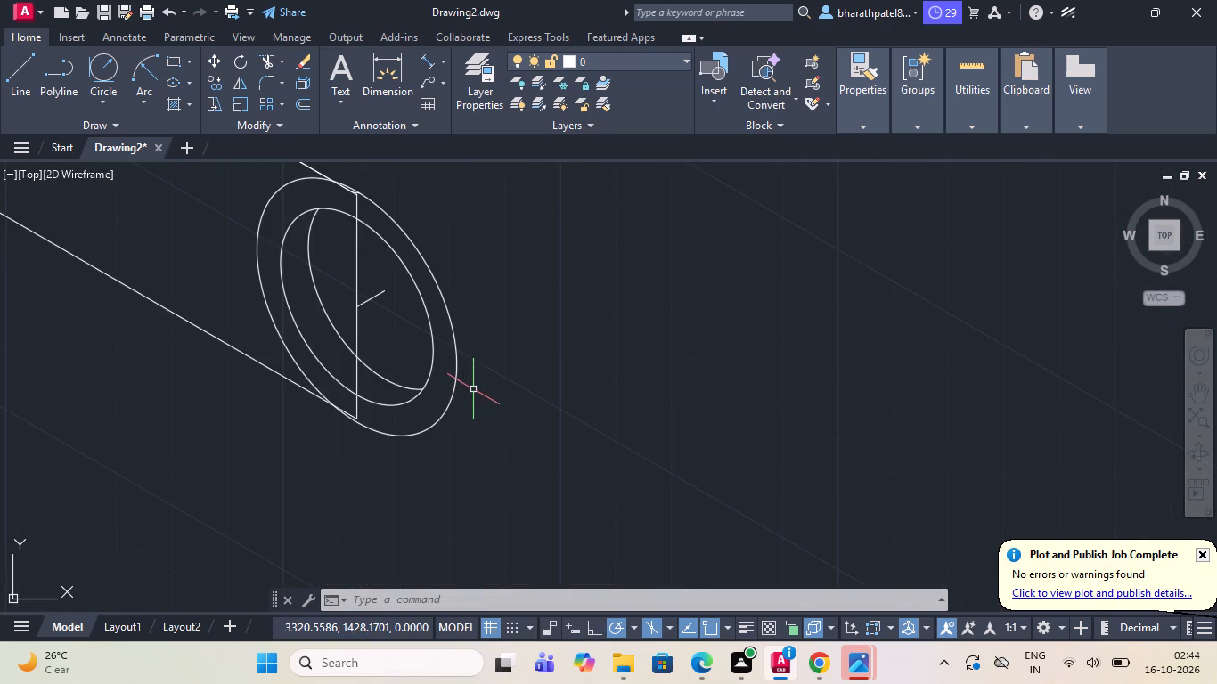
pyautogui.scroll(1, 473, 389)
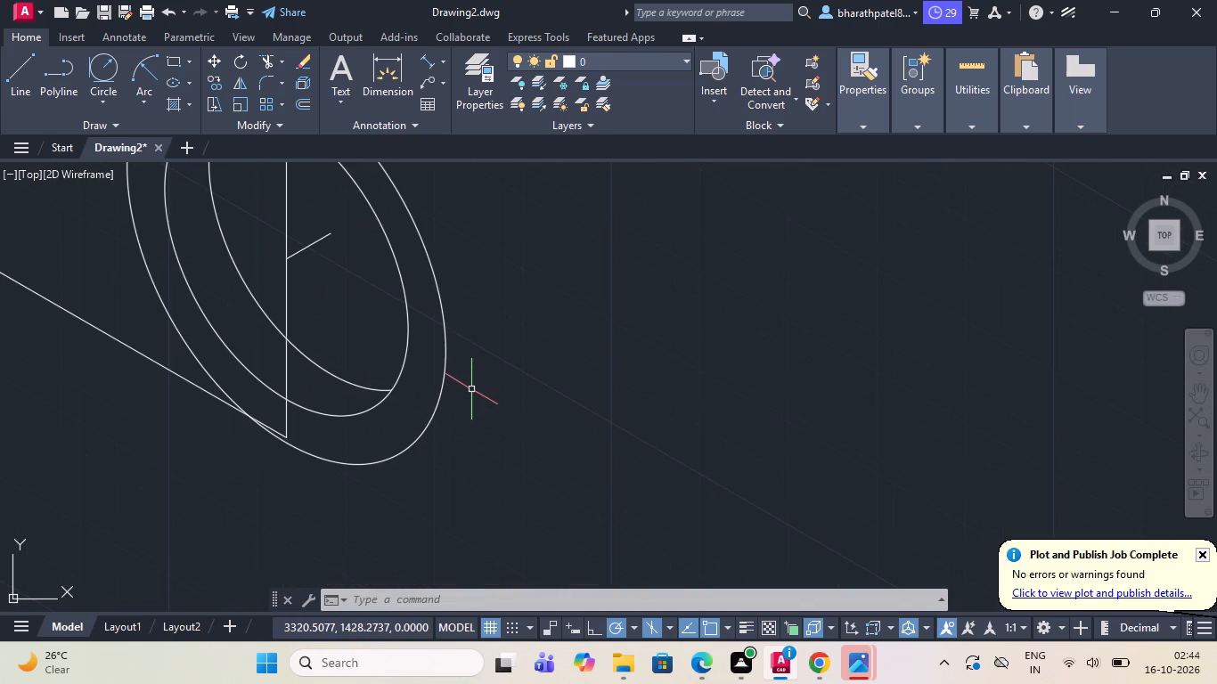
pyautogui.scroll(-2, 471, 387)
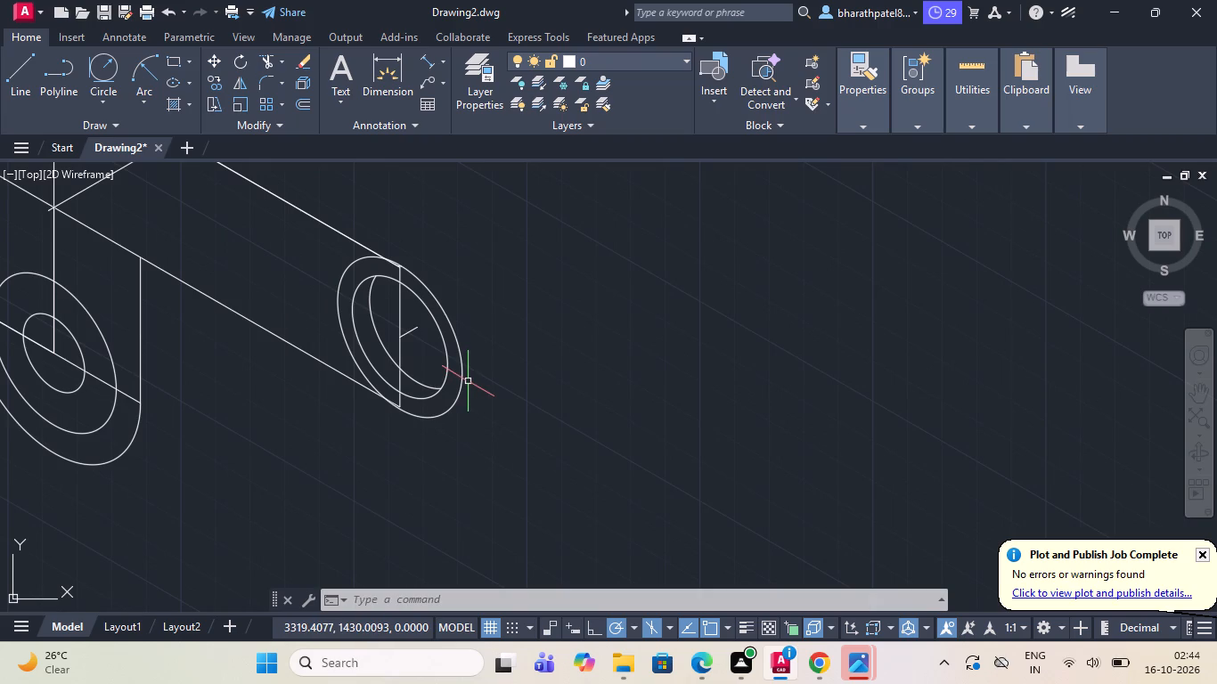
pyautogui.press('e')
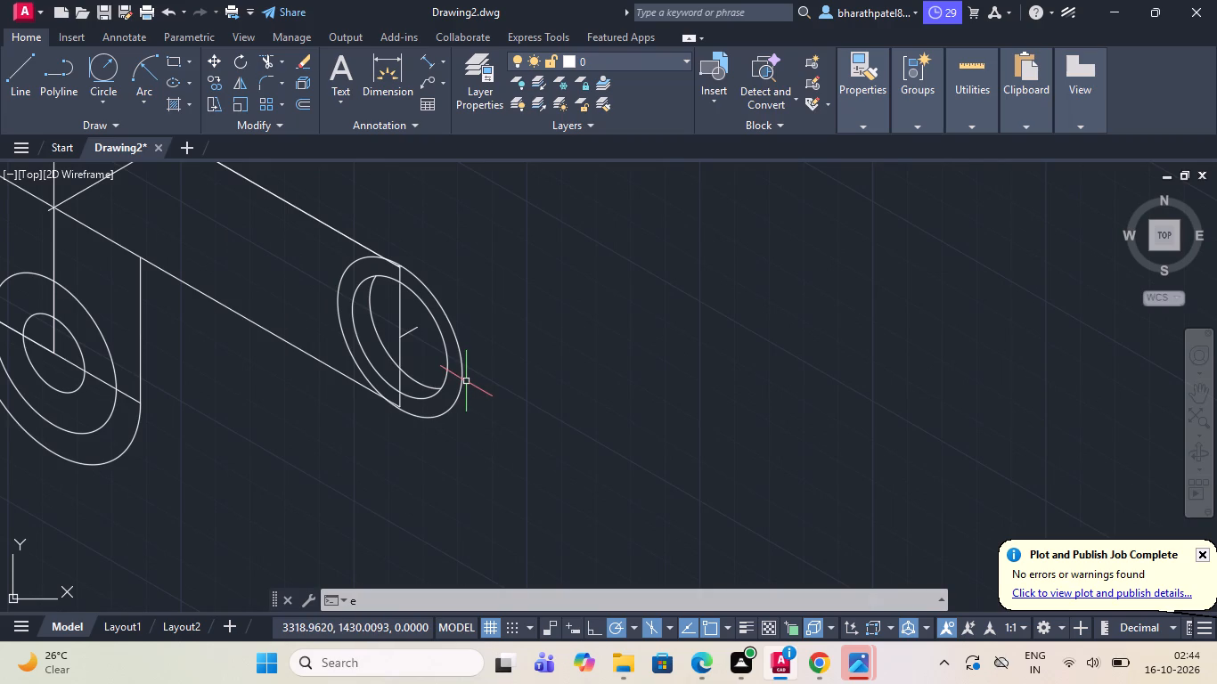
pyautogui.write('ll')
pyautogui.press('Return')
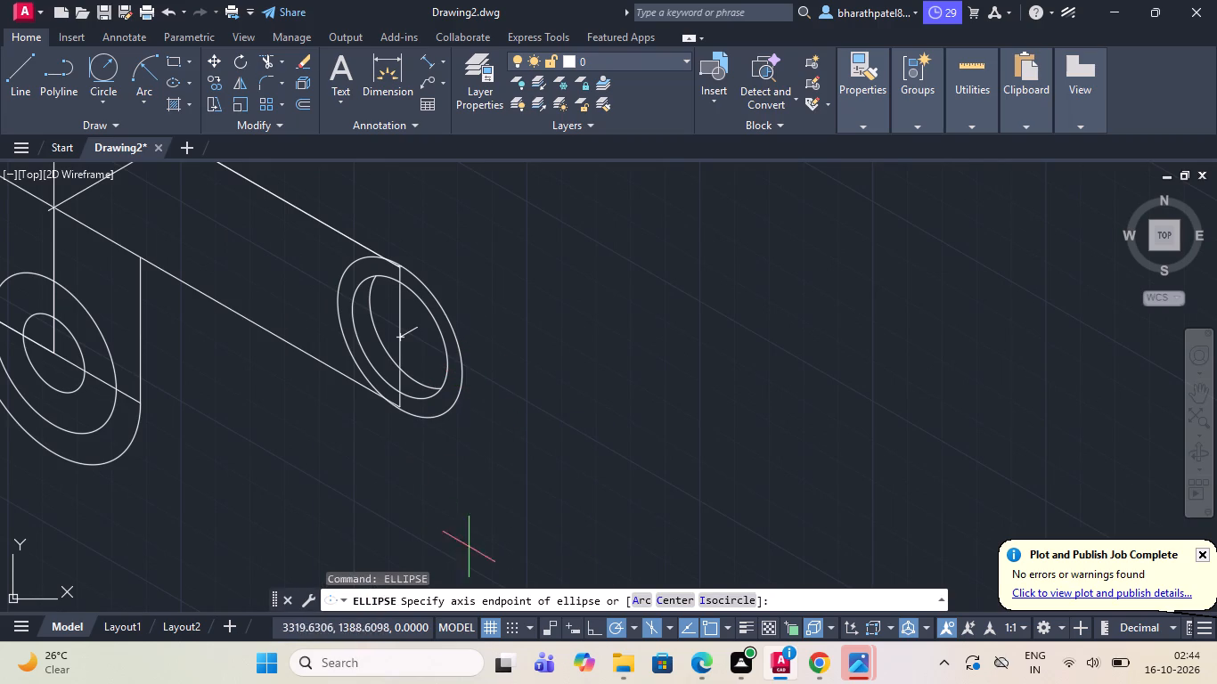
pyautogui.click(720, 600)
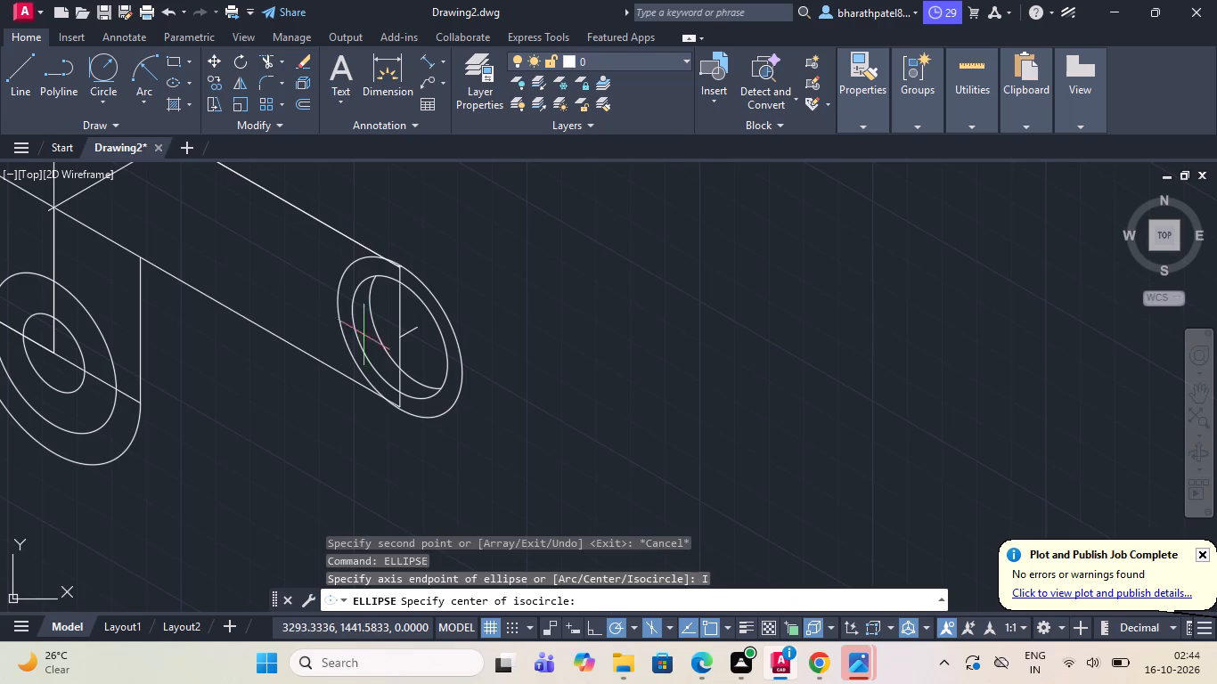
pyautogui.scroll(3, 421, 310)
pyautogui.click(401, 376)
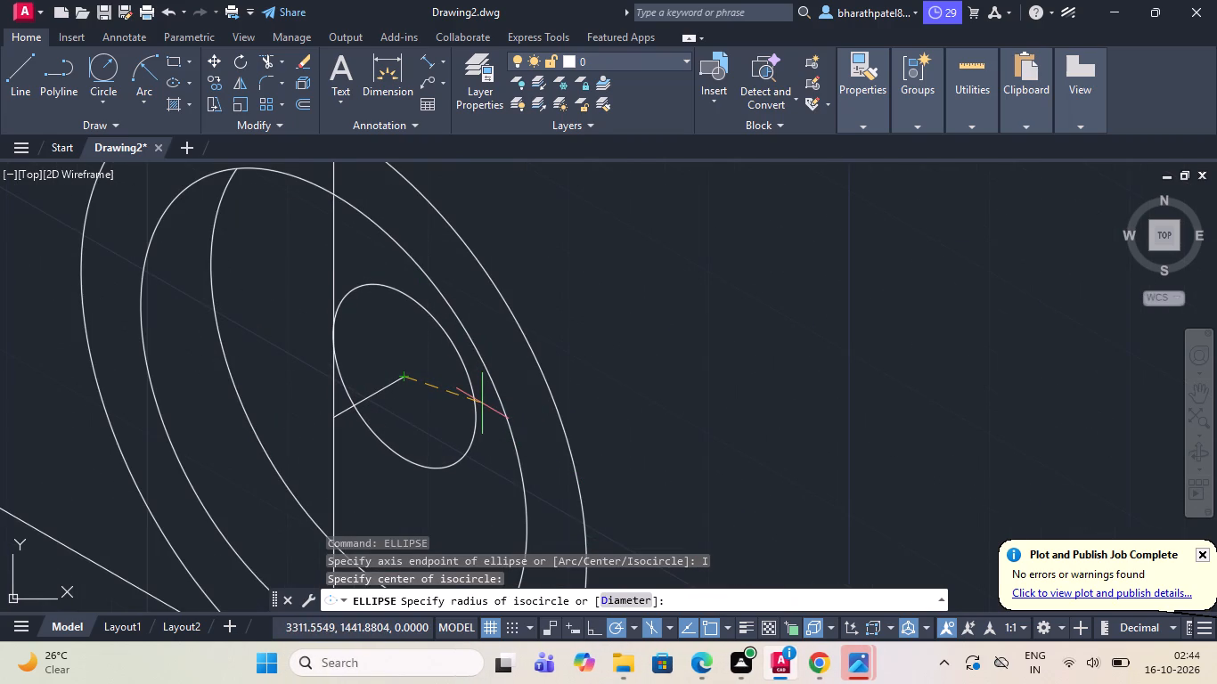
pyautogui.click(490, 407)
pyautogui.scroll(-4, 490, 407)
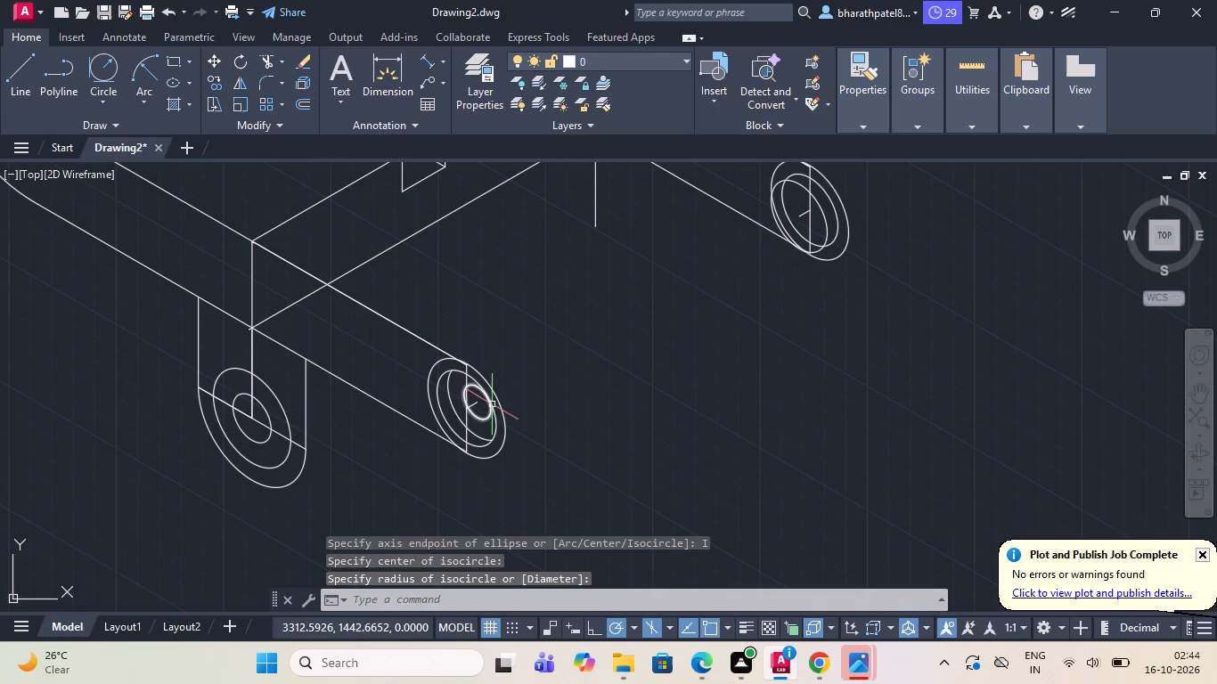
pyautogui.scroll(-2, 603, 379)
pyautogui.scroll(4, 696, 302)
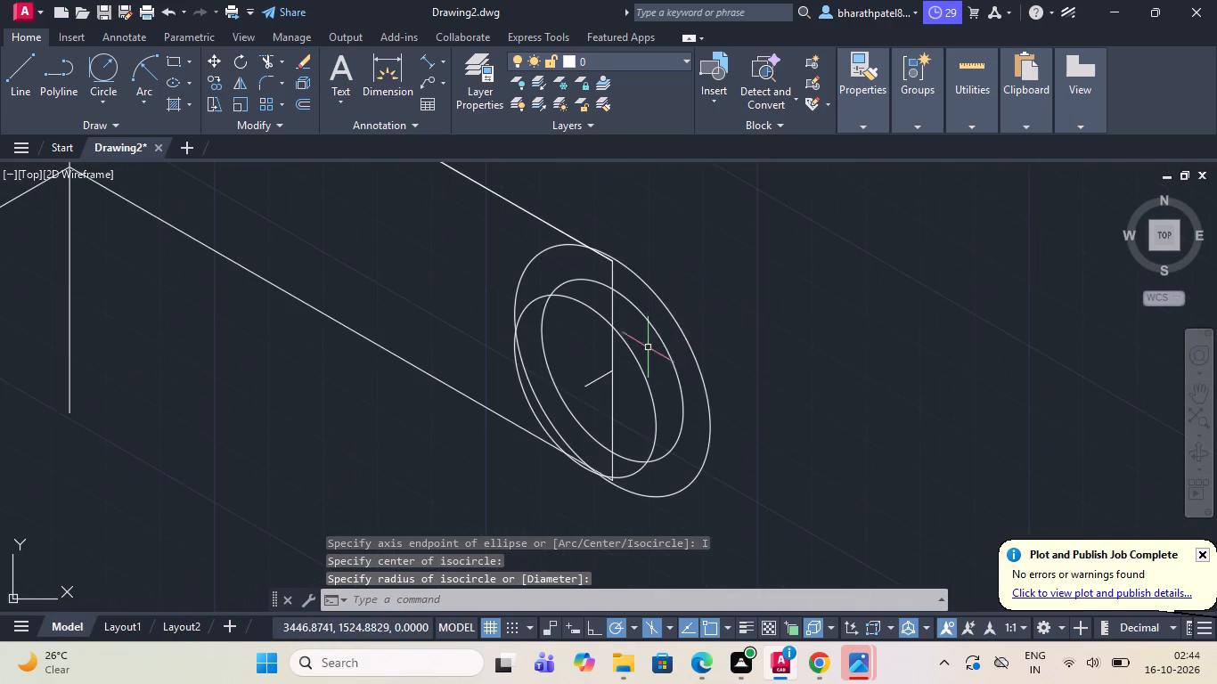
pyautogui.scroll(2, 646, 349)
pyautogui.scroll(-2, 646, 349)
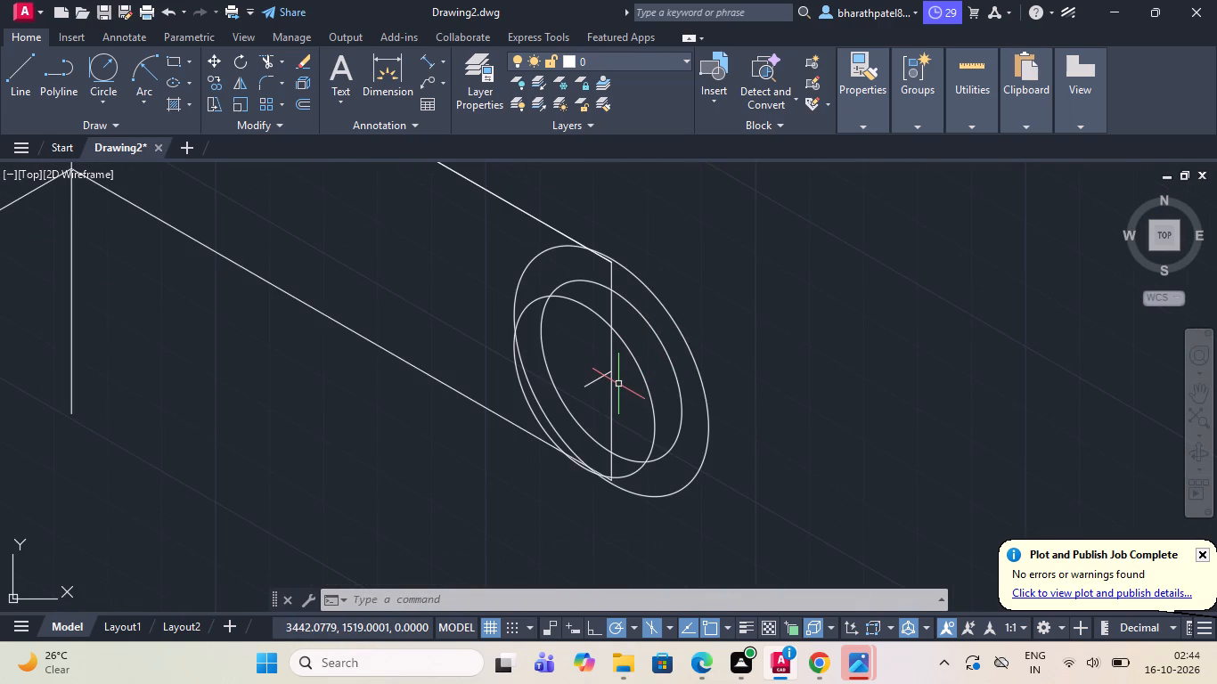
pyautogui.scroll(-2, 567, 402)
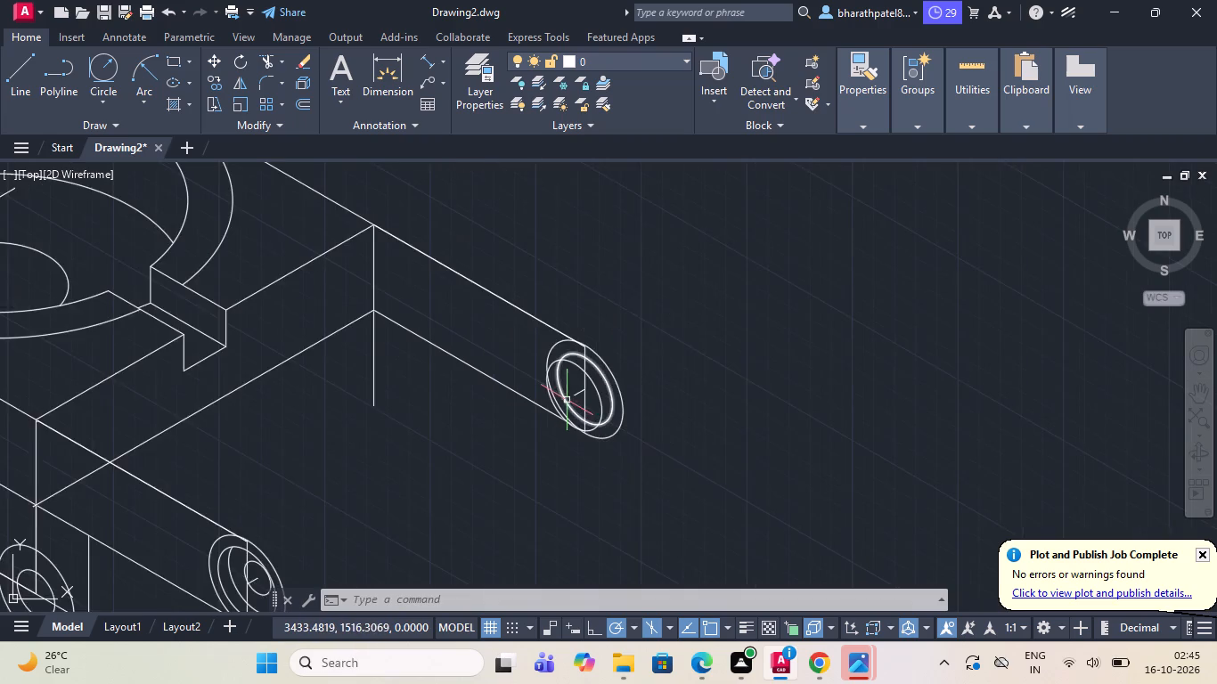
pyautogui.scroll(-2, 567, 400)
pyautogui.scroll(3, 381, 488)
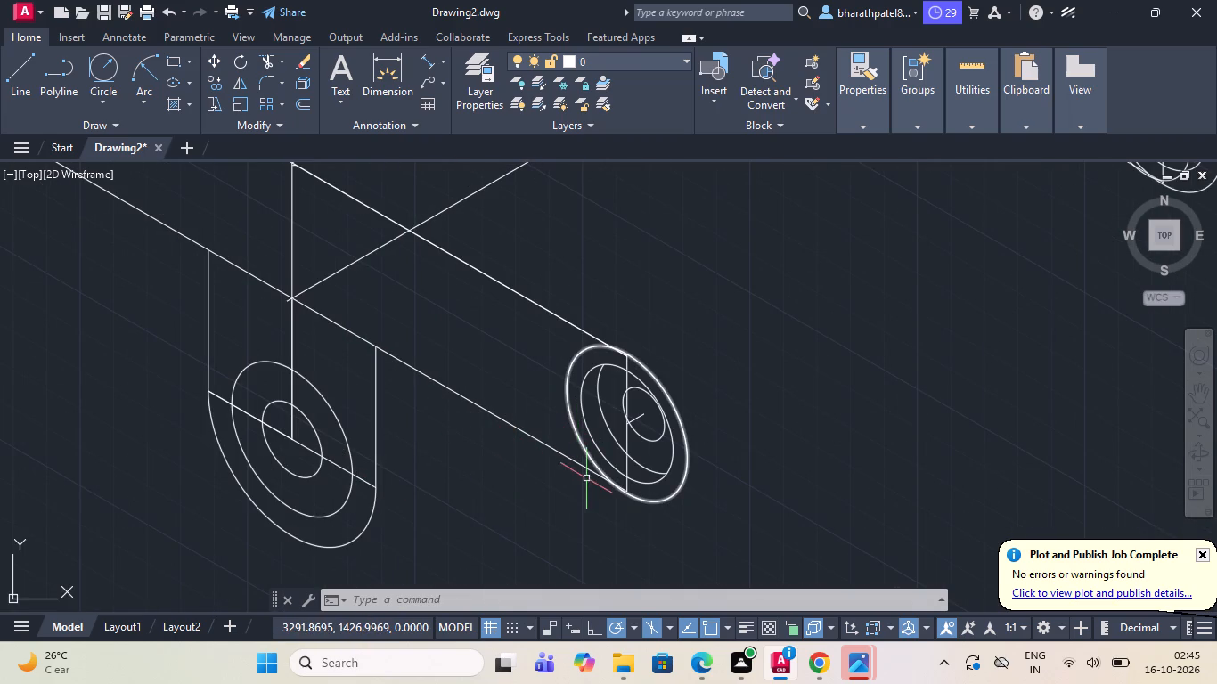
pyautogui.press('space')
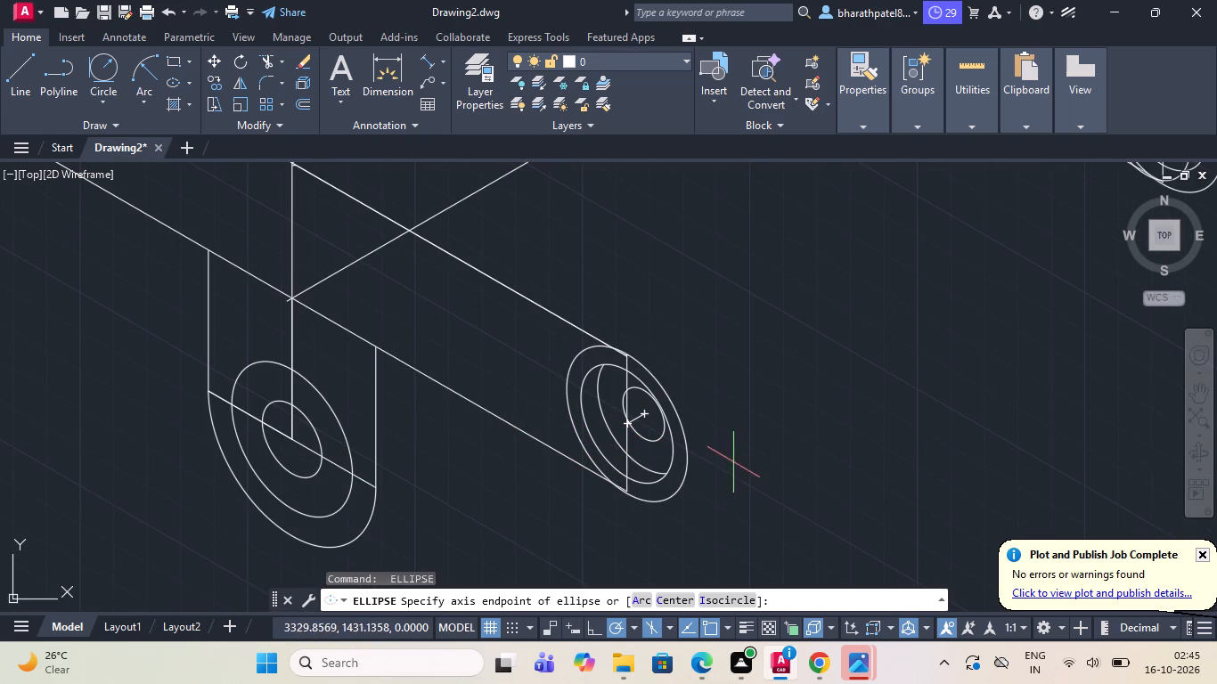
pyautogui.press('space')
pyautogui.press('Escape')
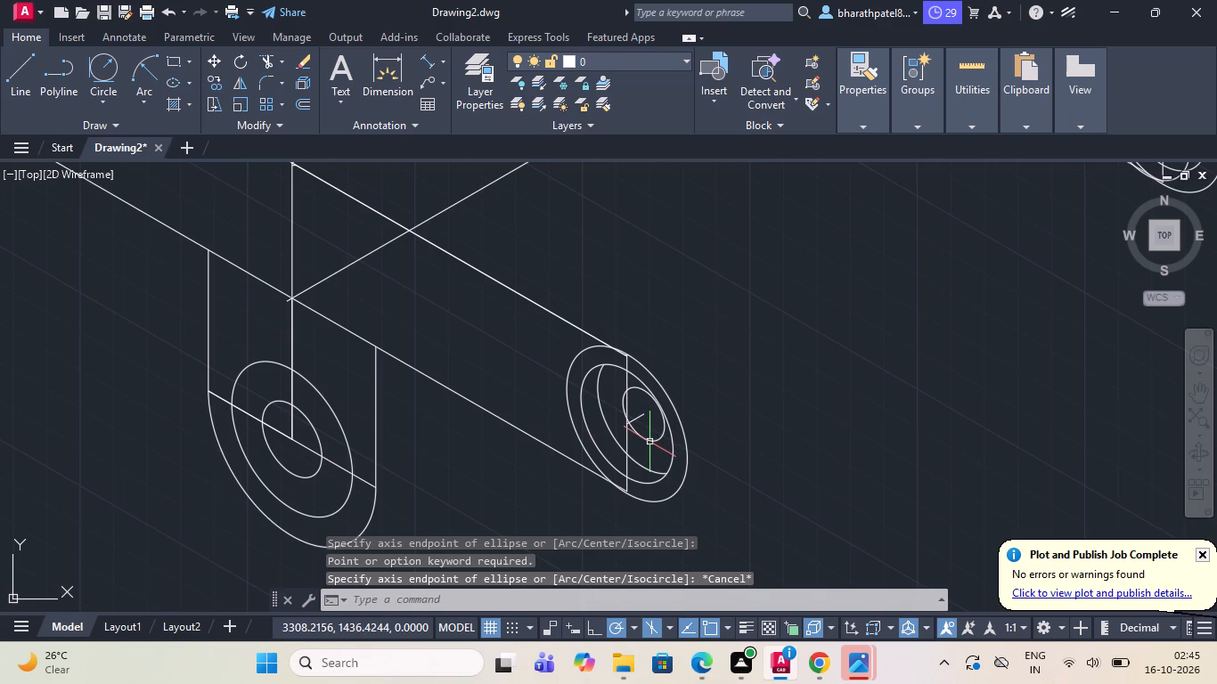
# Copy the near arm's small isocircle from its centre to the free end of the far arm's 5-long line.
pyautogui.click(649, 439)
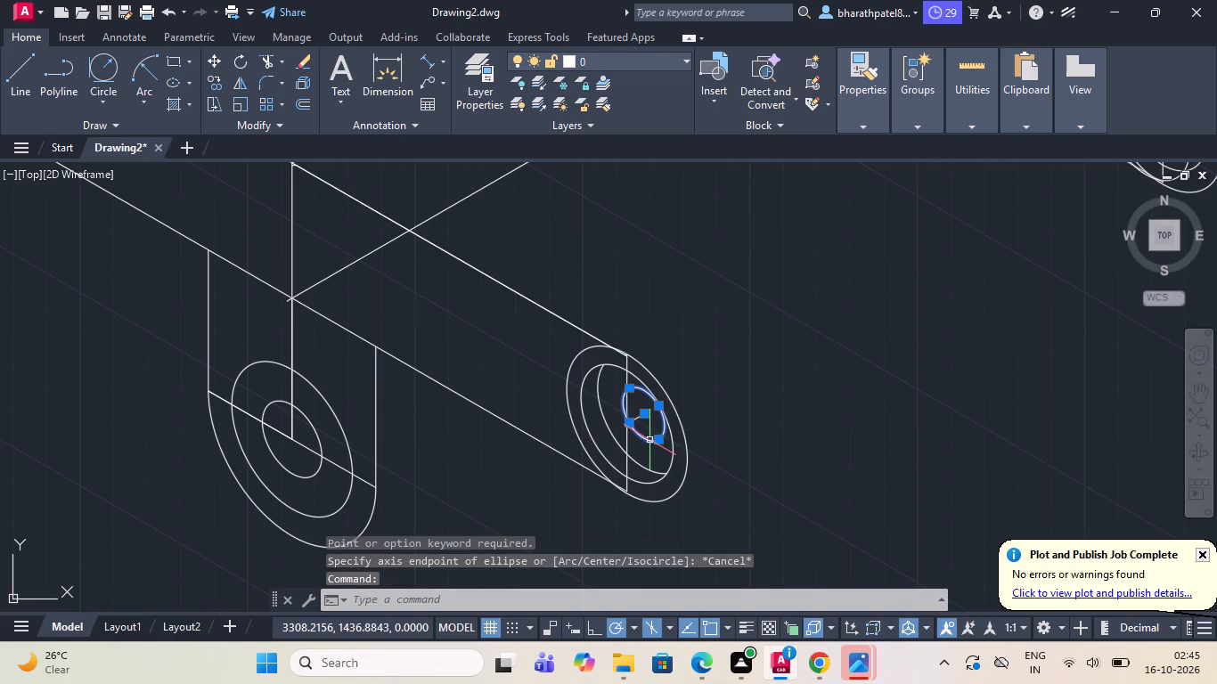
pyautogui.scroll(2, 656, 487)
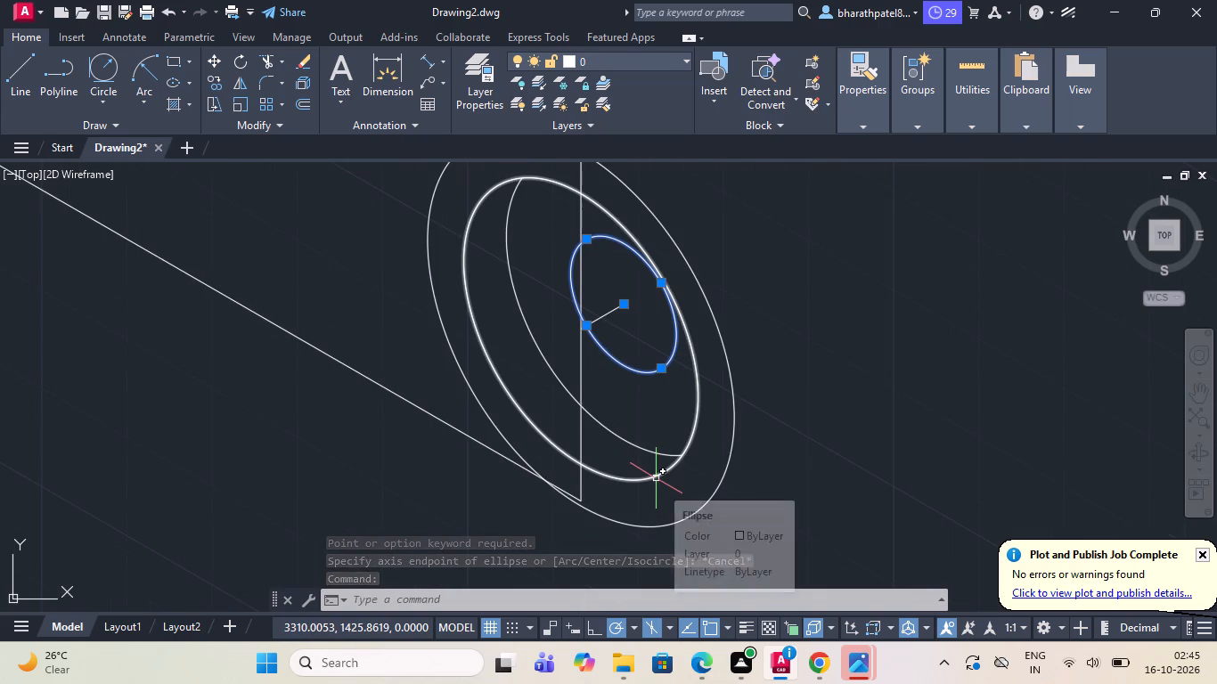
pyautogui.click(211, 77)
pyautogui.scroll(4, 634, 288)
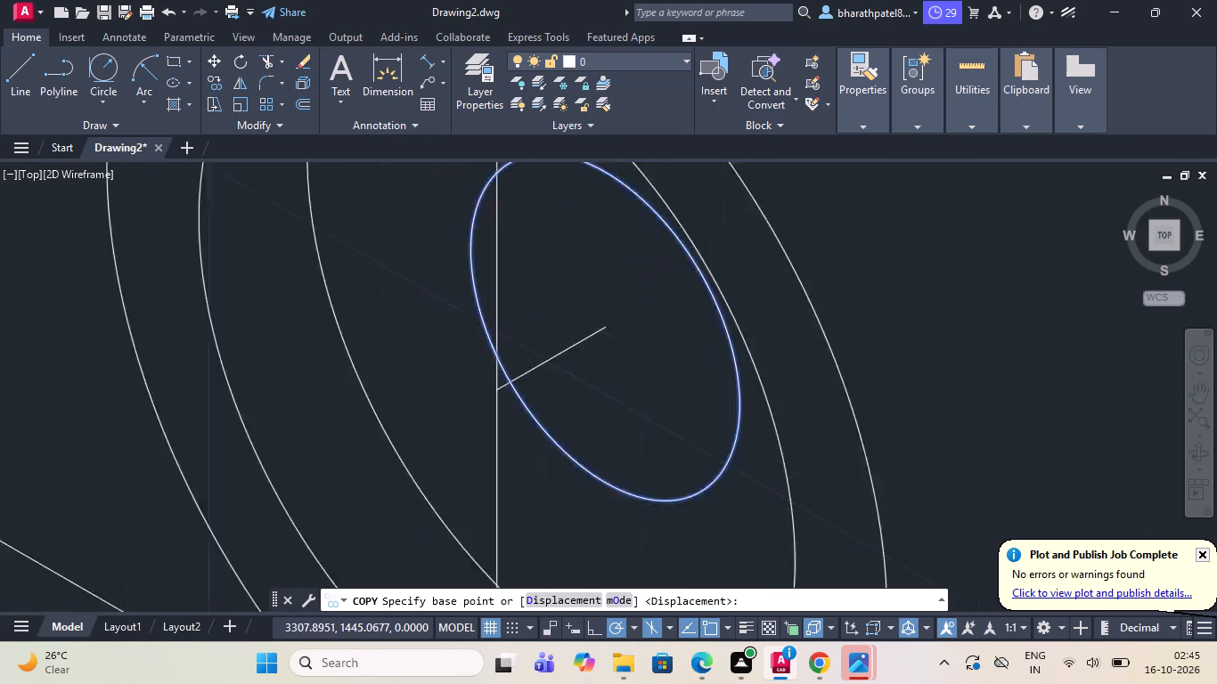
pyautogui.click(554, 382)
pyautogui.scroll(-4, 555, 383)
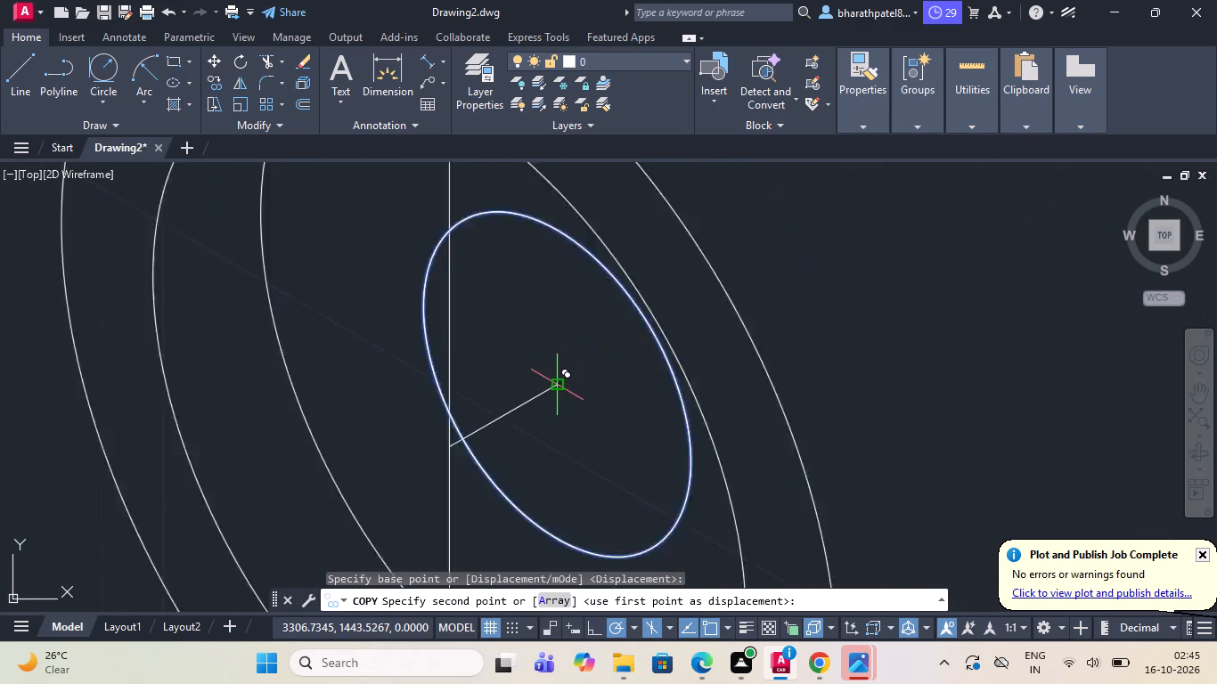
pyautogui.scroll(-3, 555, 384)
pyautogui.scroll(-3, 657, 305)
pyautogui.scroll(3, 727, 247)
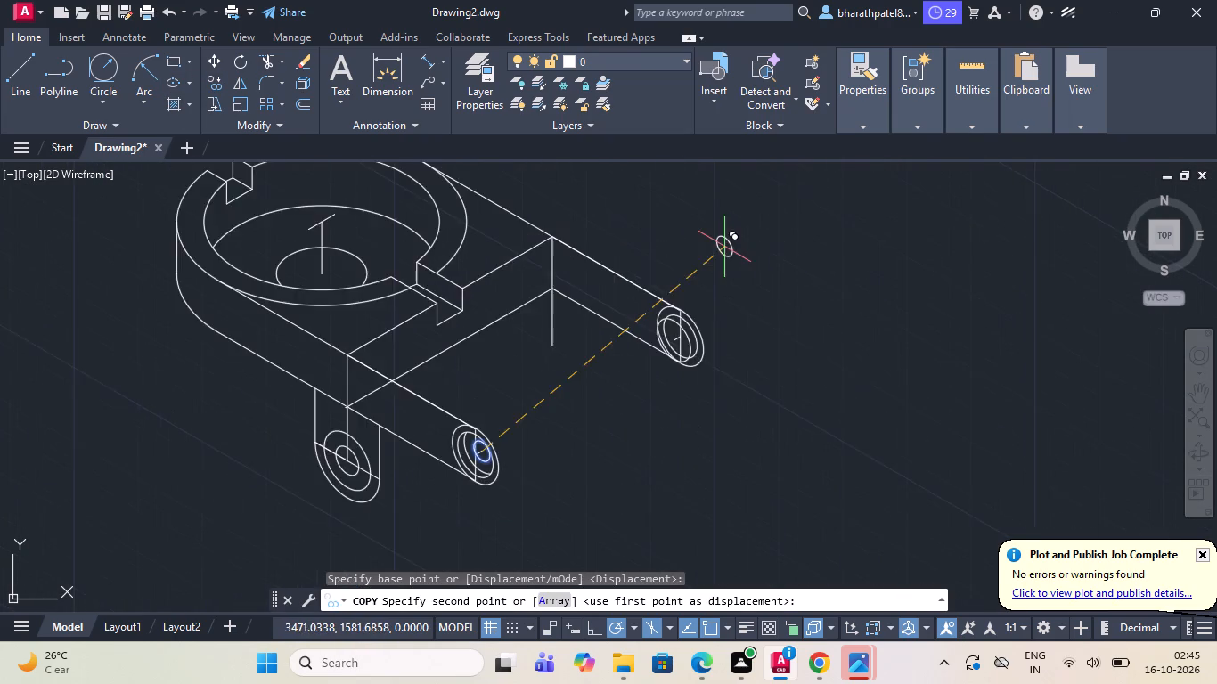
pyautogui.scroll(4, 617, 432)
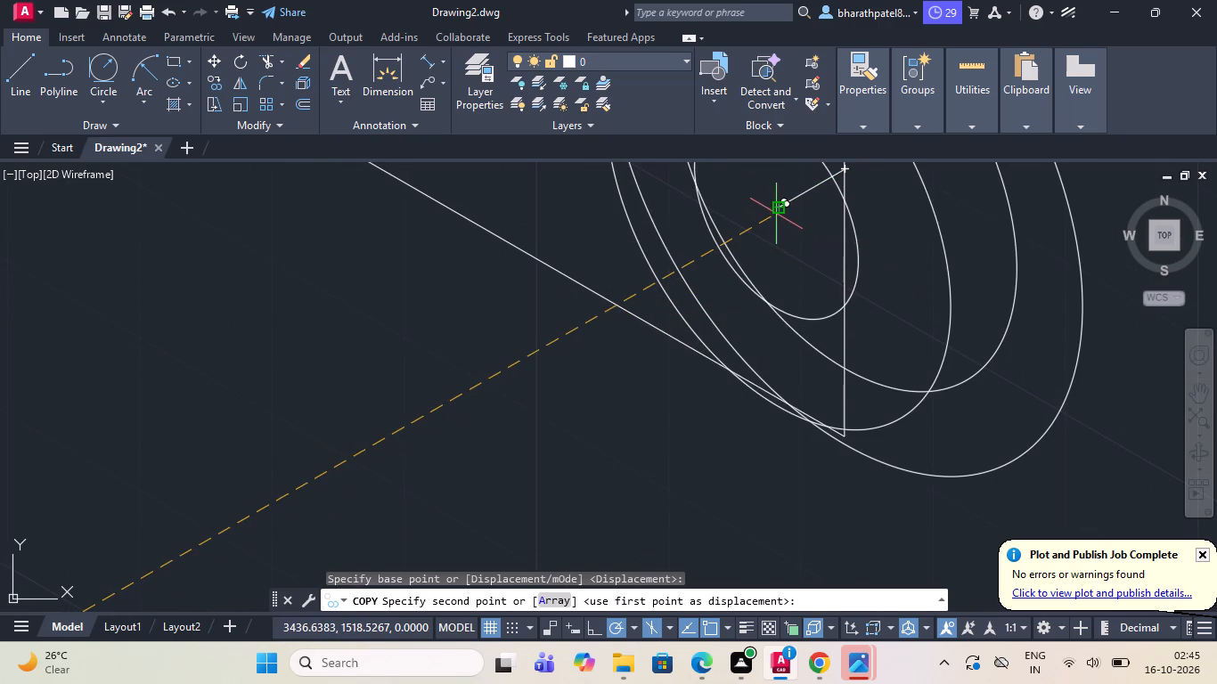
pyautogui.scroll(1, 776, 214)
pyautogui.scroll(-5, 761, 276)
pyautogui.scroll(3, 847, 199)
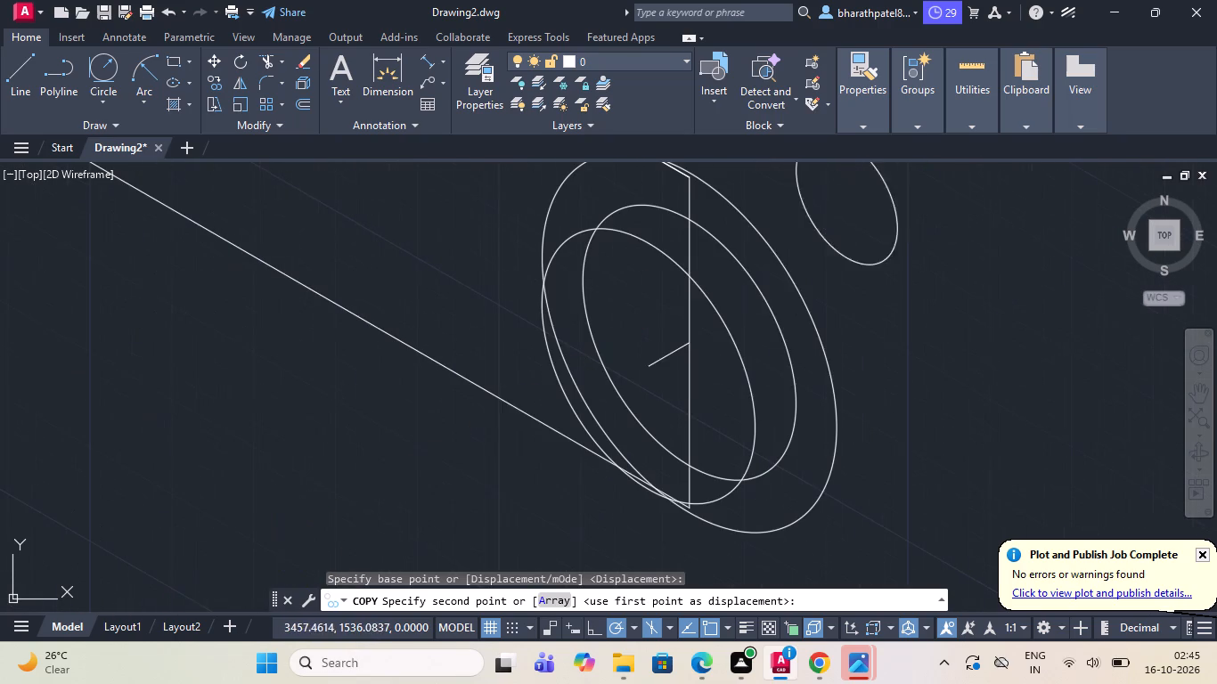
pyautogui.scroll(2, 660, 382)
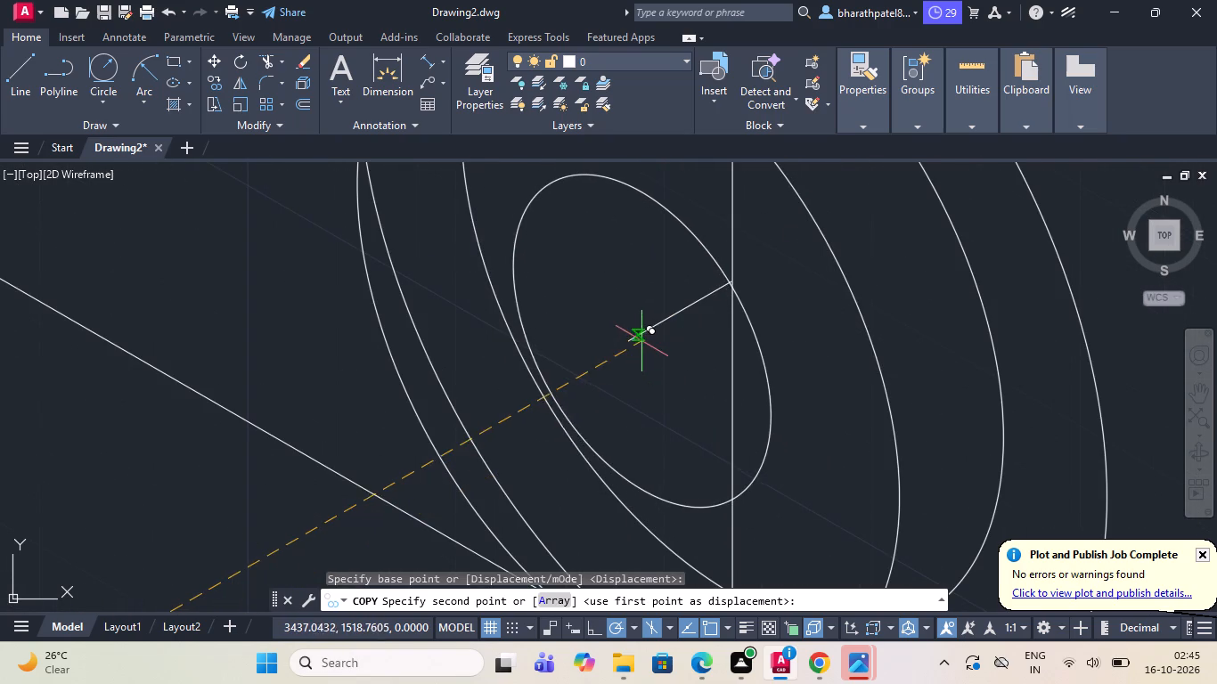
pyautogui.click(631, 340)
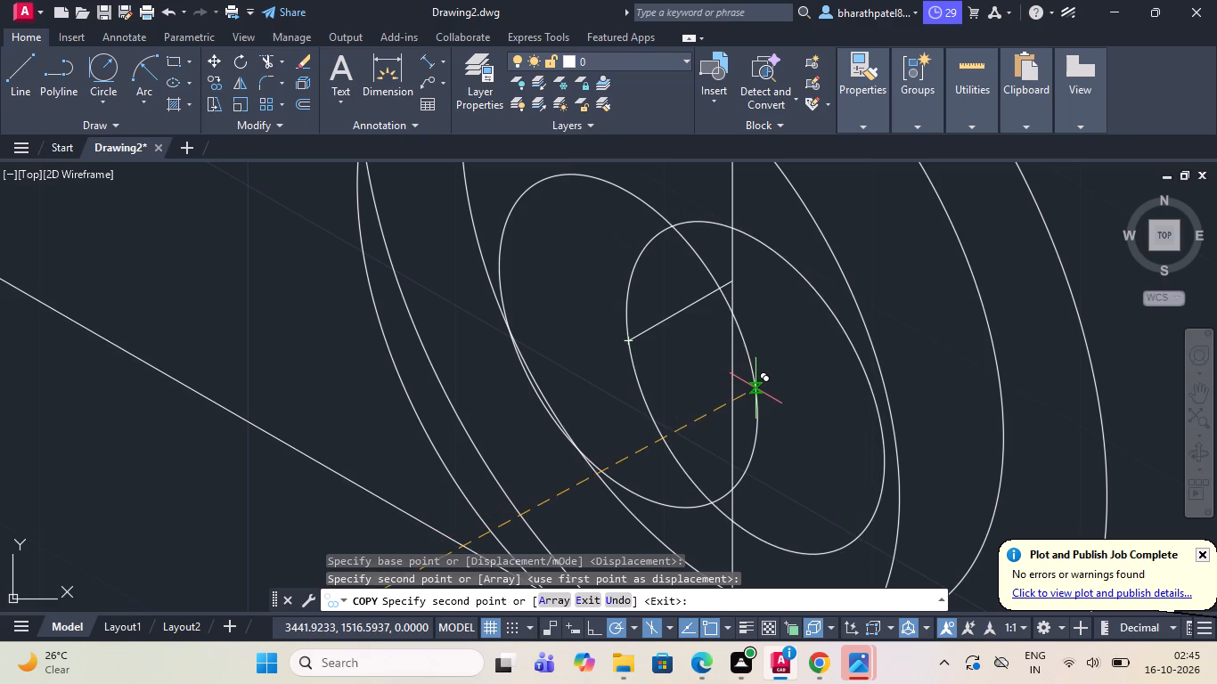
pyautogui.press('Escape')
# Draw a line from the near arm's upper inner corner, 30 long at 30°, continuing freehand at 330° past the arm's end.
pyautogui.scroll(-4, 756, 389)
pyautogui.scroll(-3, 657, 371)
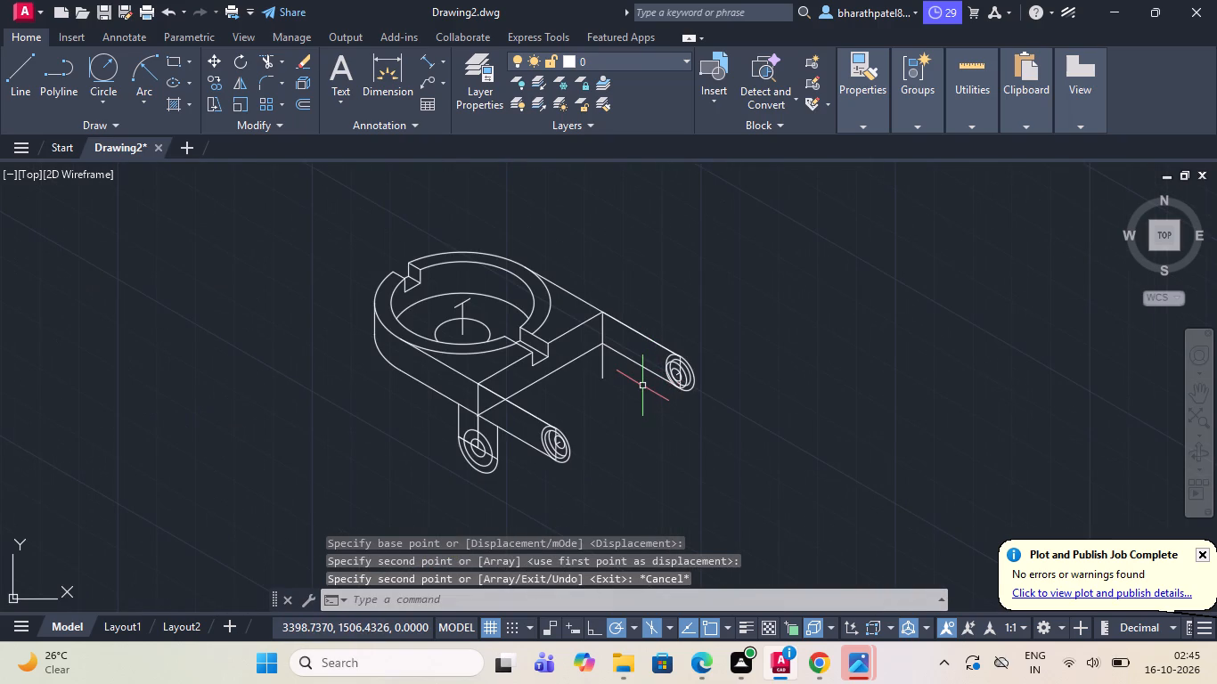
pyautogui.click(17, 65)
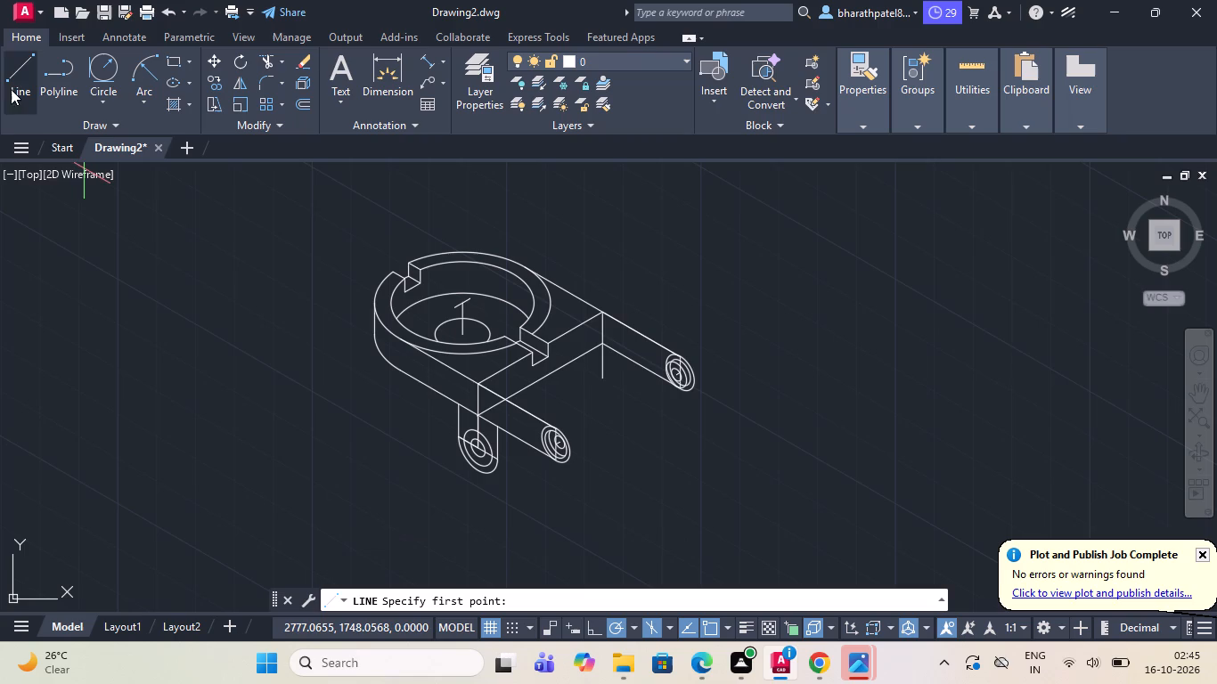
pyautogui.scroll(3, 575, 338)
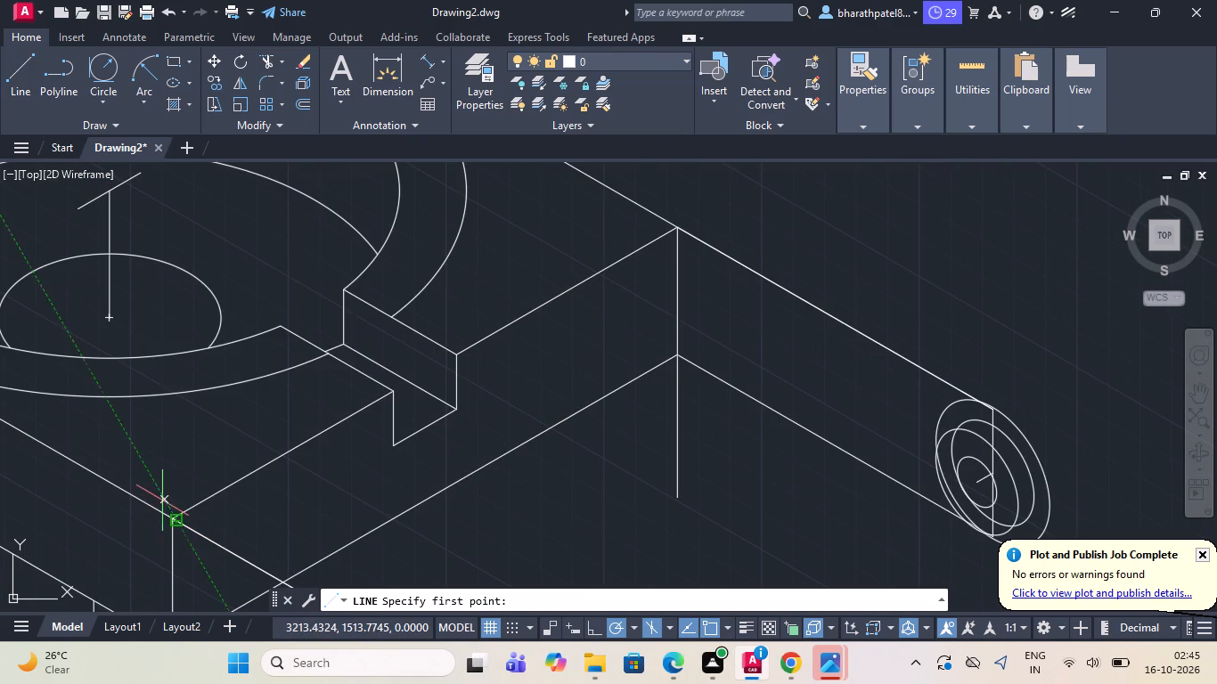
pyautogui.click(175, 521)
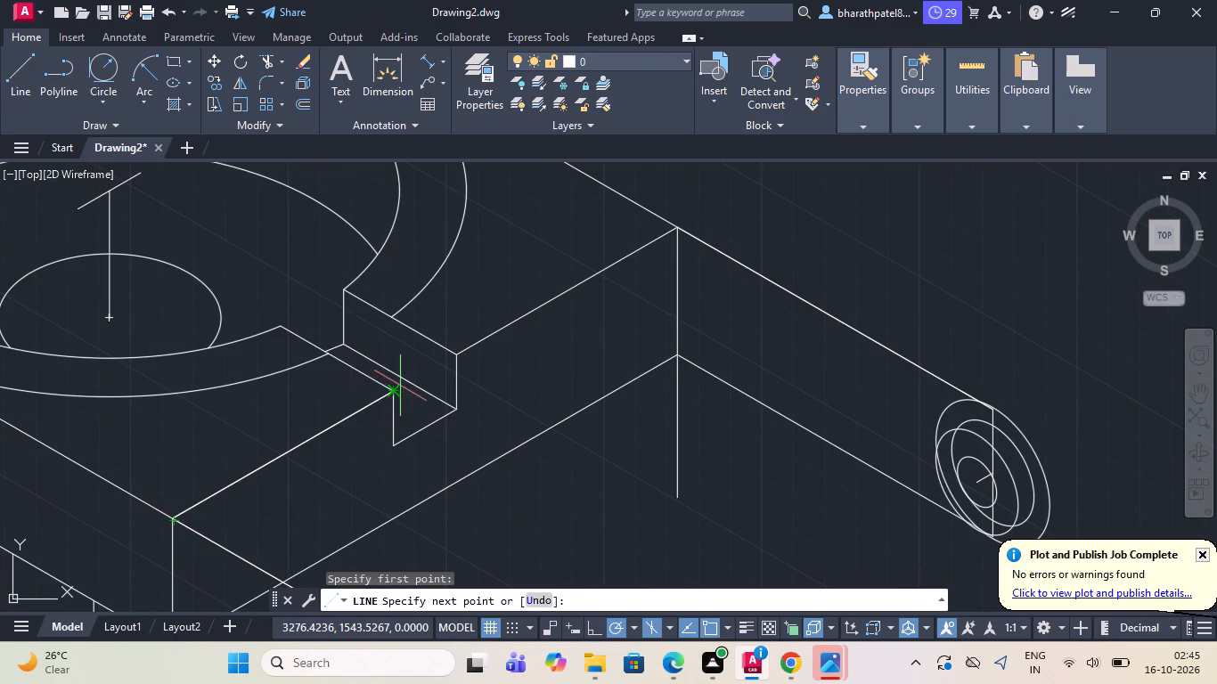
pyautogui.press('3')
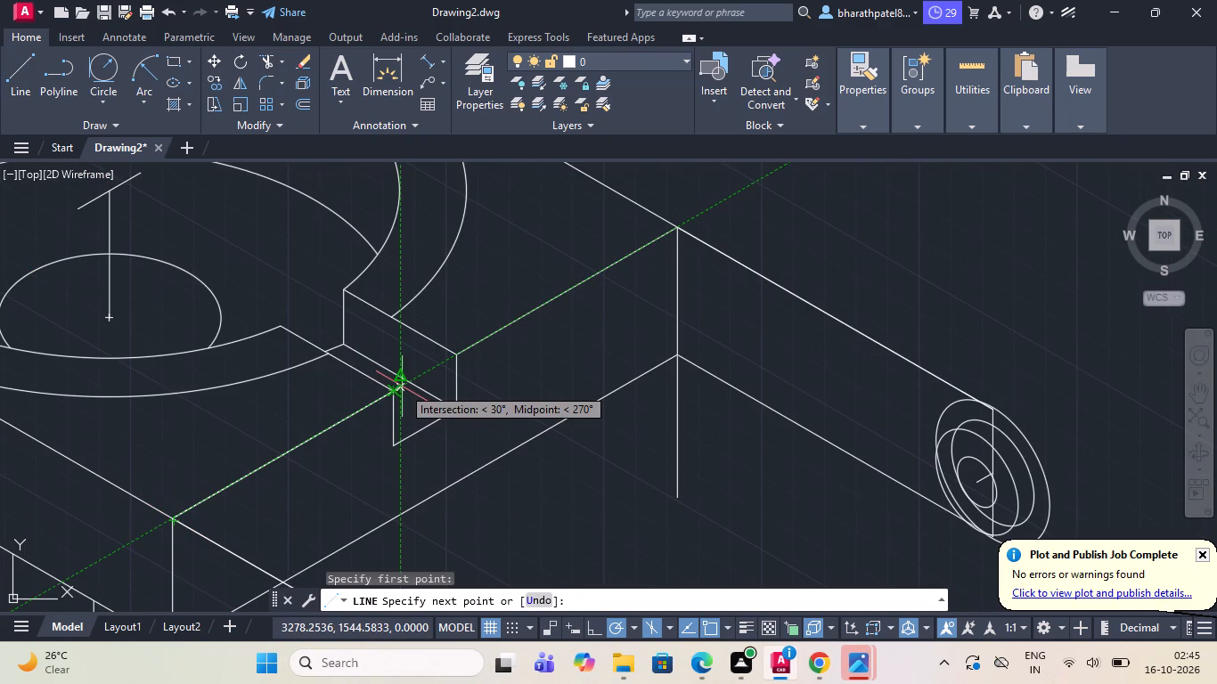
pyautogui.press('0')
pyautogui.press('Return')
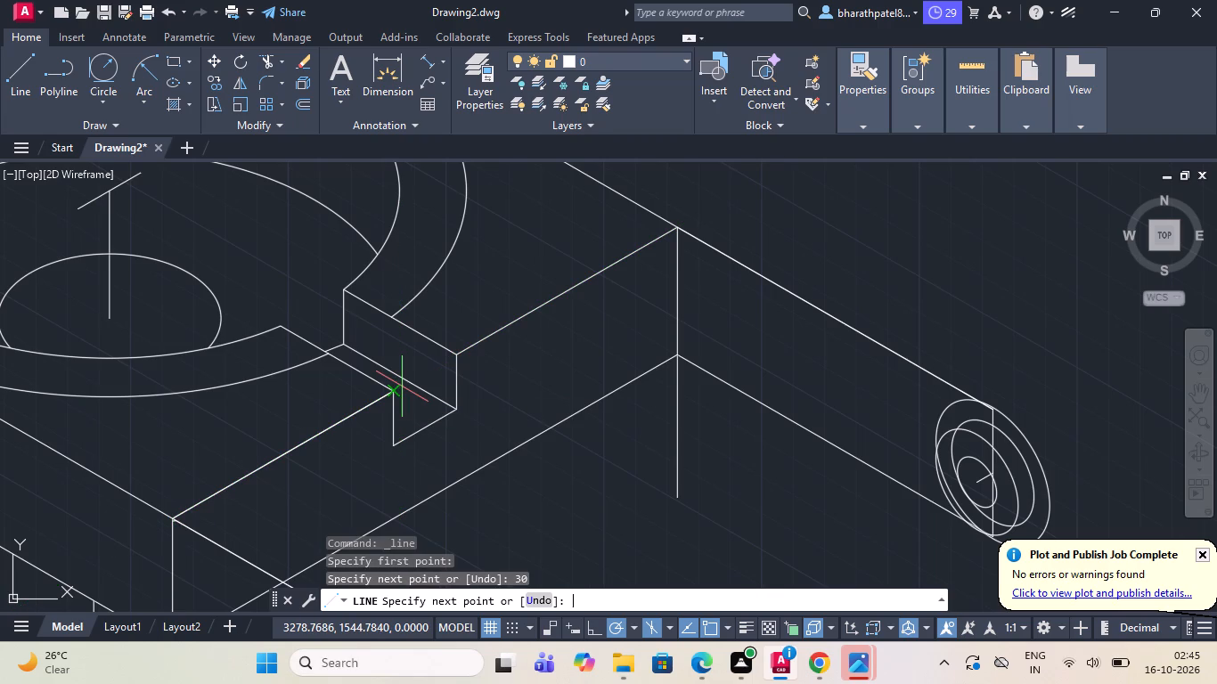
pyautogui.scroll(-3, 374, 372)
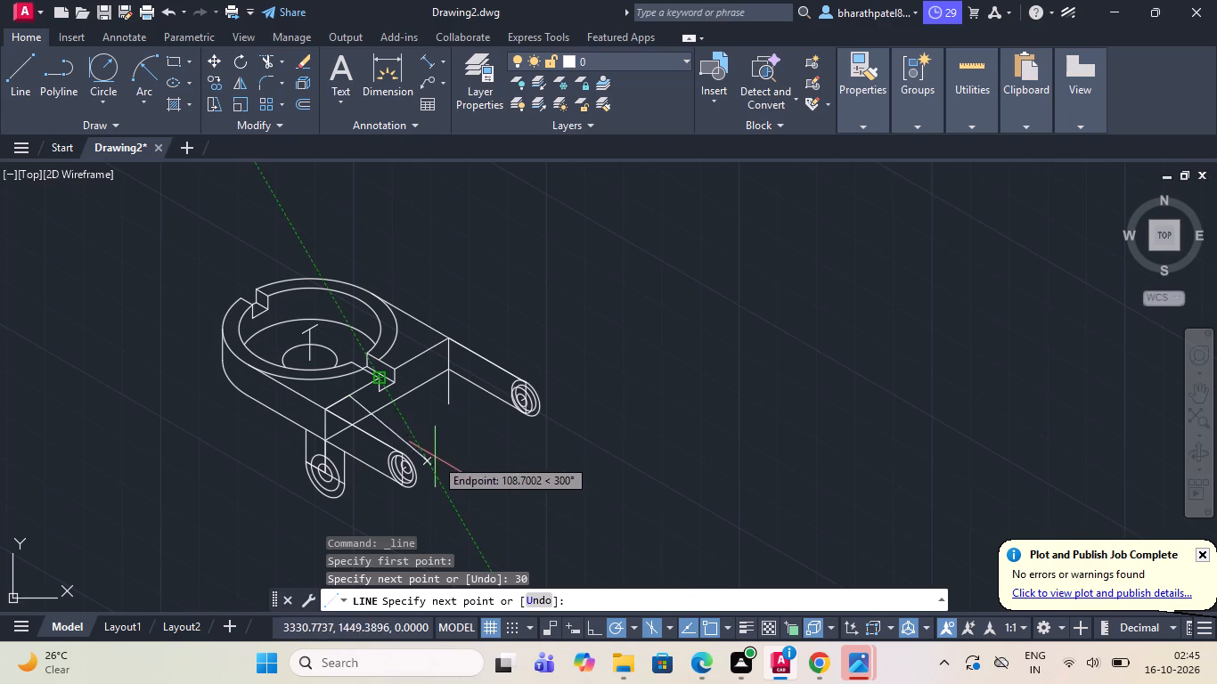
pyautogui.click(456, 460)
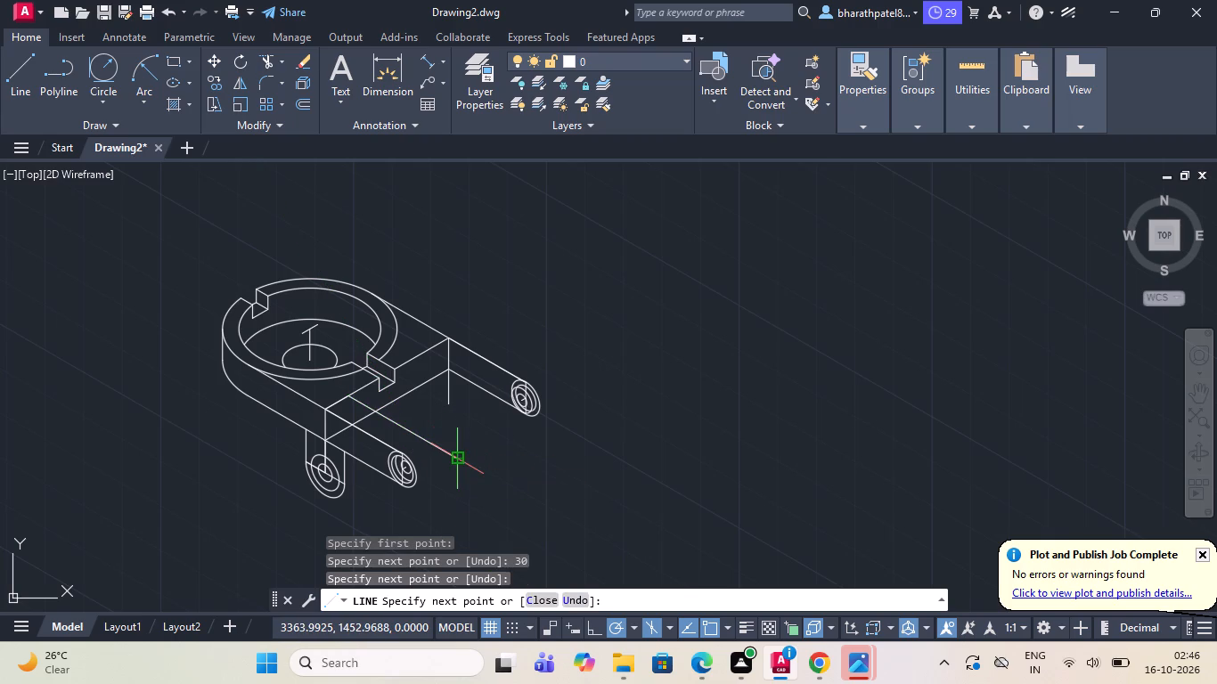
pyautogui.press('Escape')
# Draw a line from the far arm's upper inner corner, 30 long at 210°, continuing about 174 at 330° past the arm's end.
pyautogui.moveTo(11, 80); pyautogui.dragTo(20, 89)
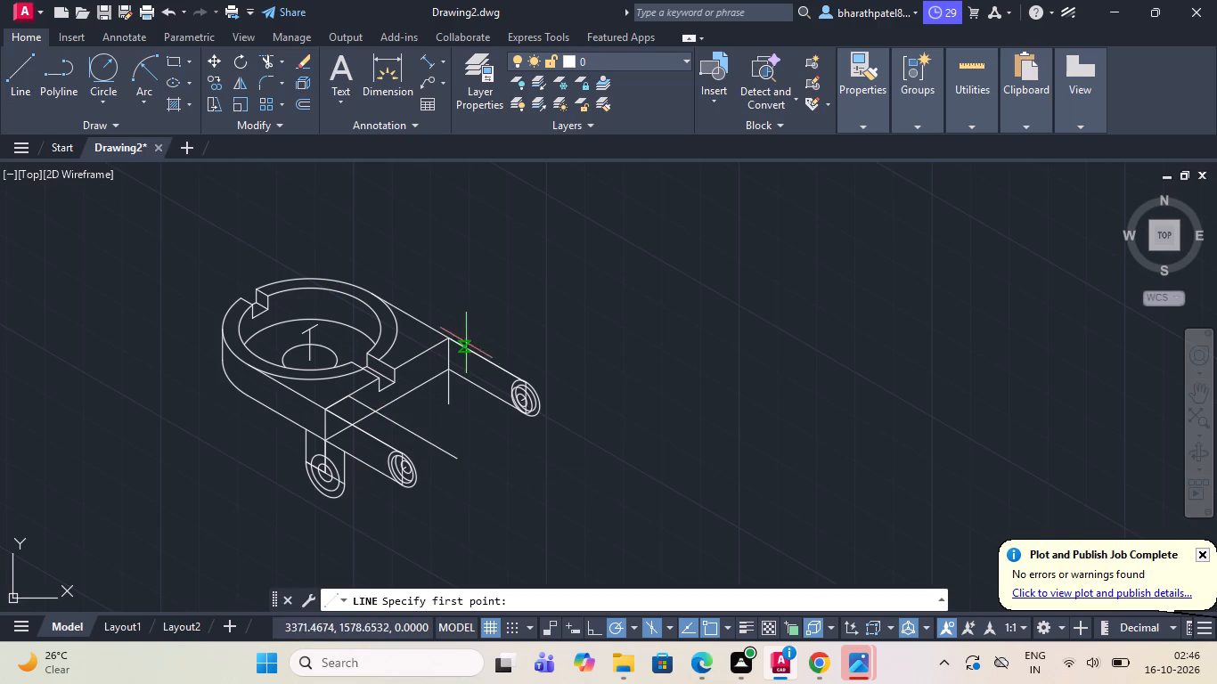
pyautogui.scroll(4, 455, 357)
pyautogui.click(409, 227)
pyautogui.scroll(-4, 410, 228)
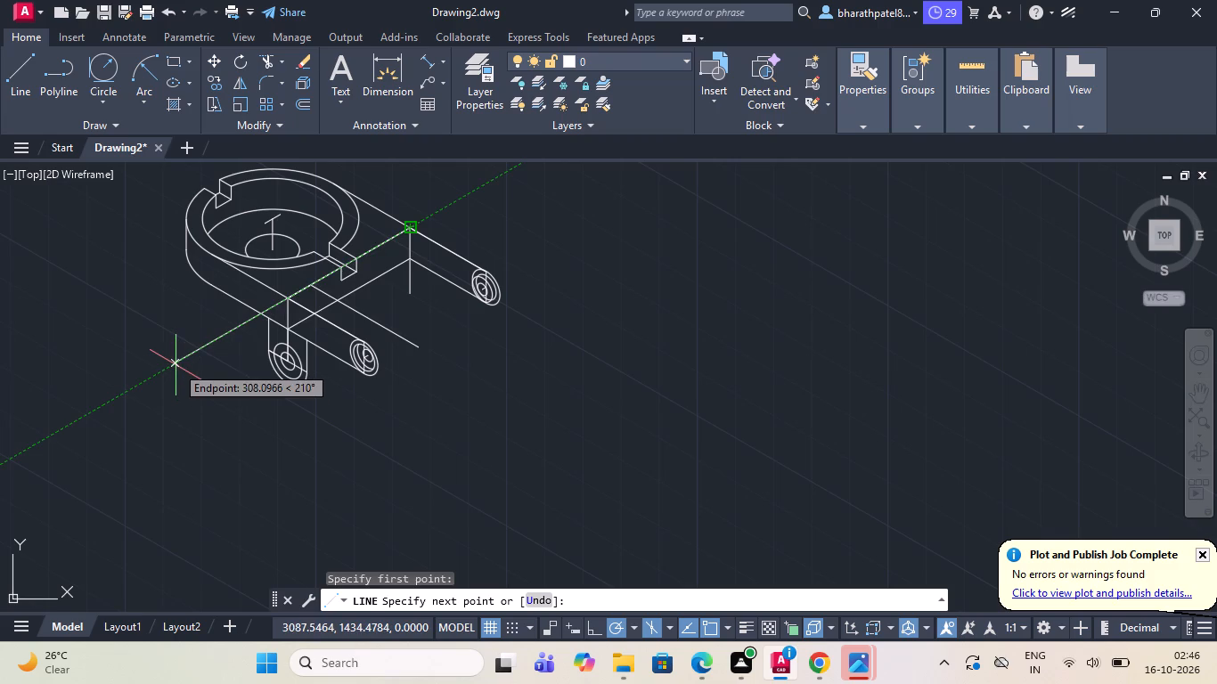
pyautogui.write('30')
pyautogui.press('Return')
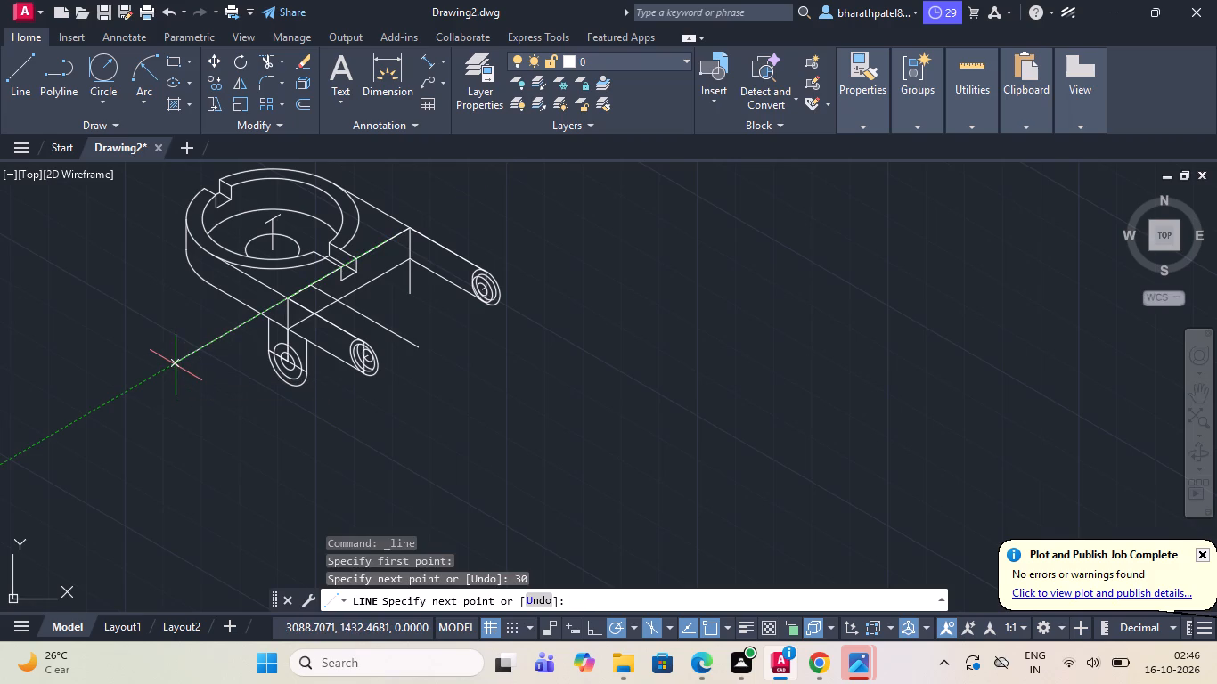
pyautogui.click(519, 318)
pyautogui.press('Escape')
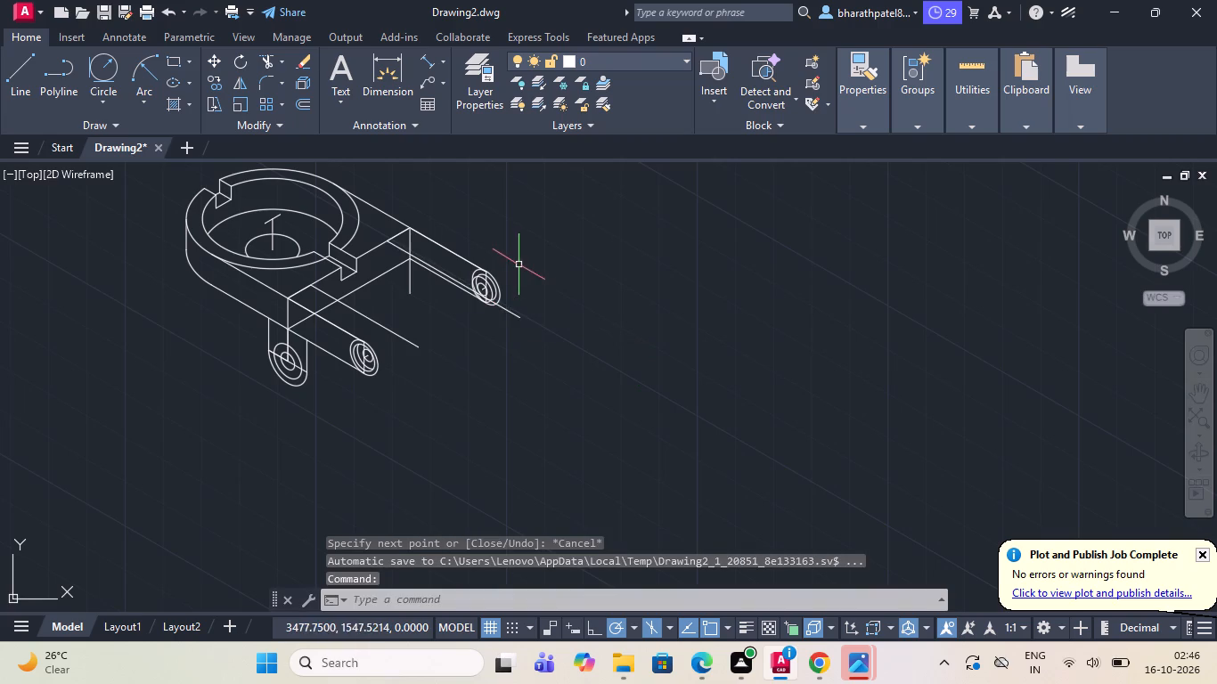
# Draw a 30° line from the top of the near arm's end vertical, extending freehand past the parallel 330° line.
pyautogui.scroll(3, 502, 271)
pyautogui.scroll(-2, 511, 260)
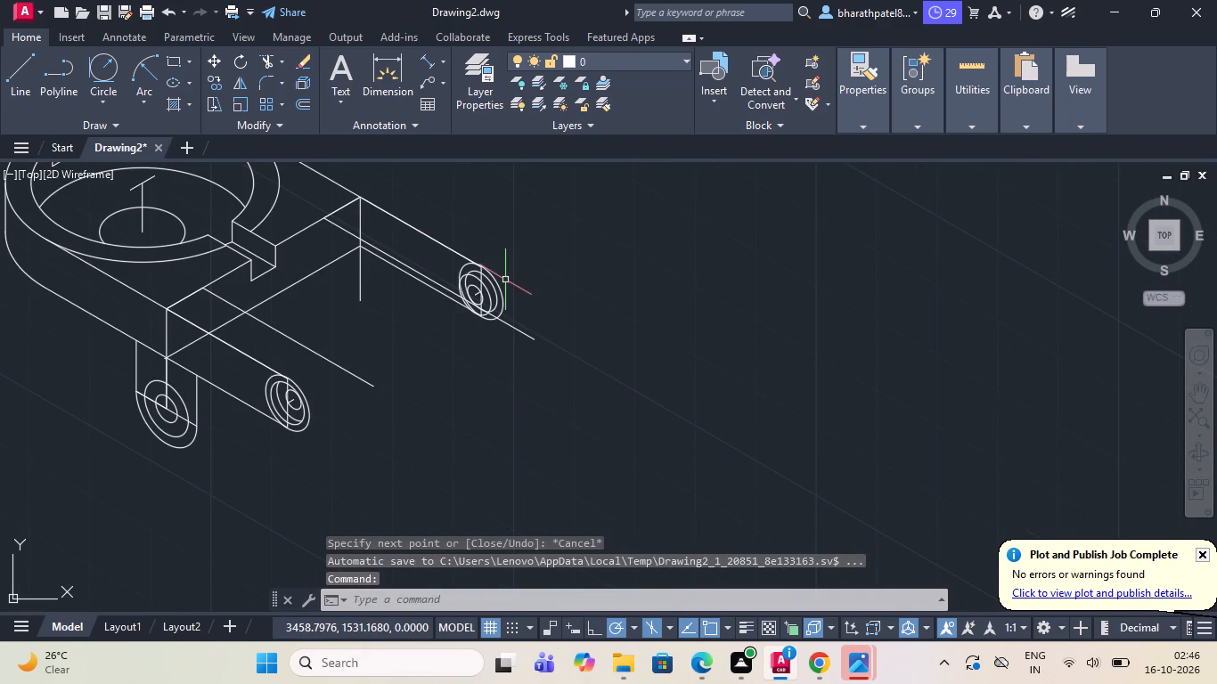
pyautogui.moveTo(20, 60); pyautogui.dragTo(22, 69)
pyautogui.scroll(4, 292, 360)
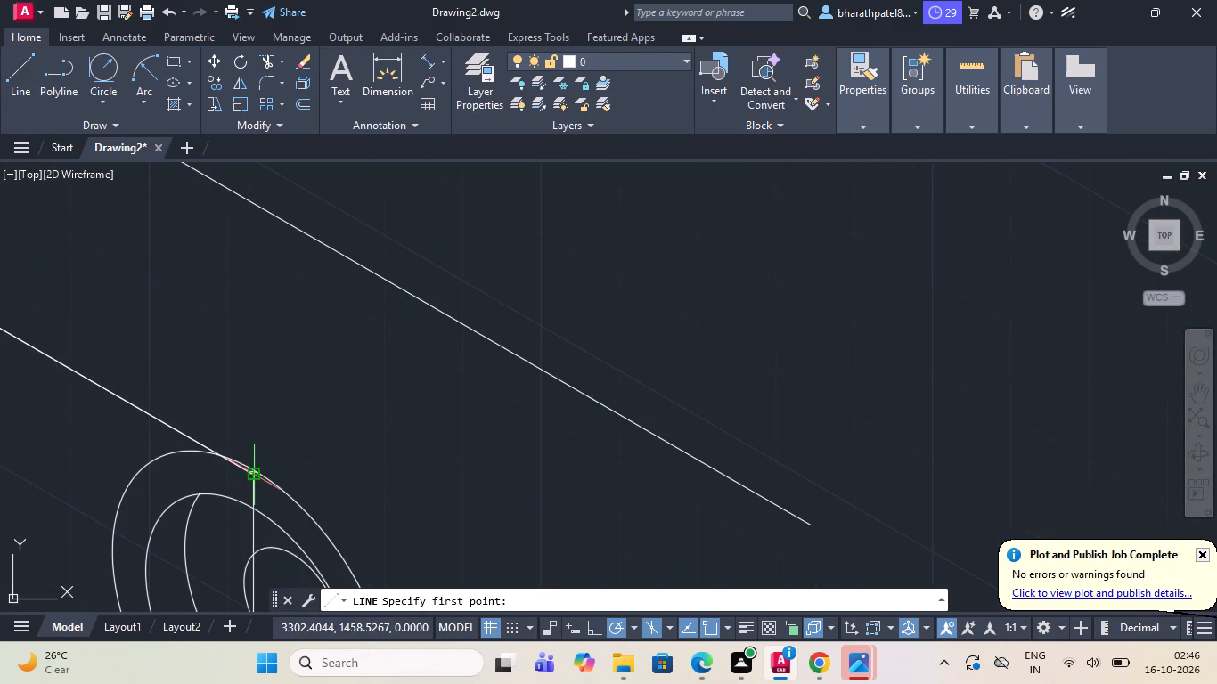
pyautogui.scroll(3, 258, 470)
pyautogui.click(239, 501)
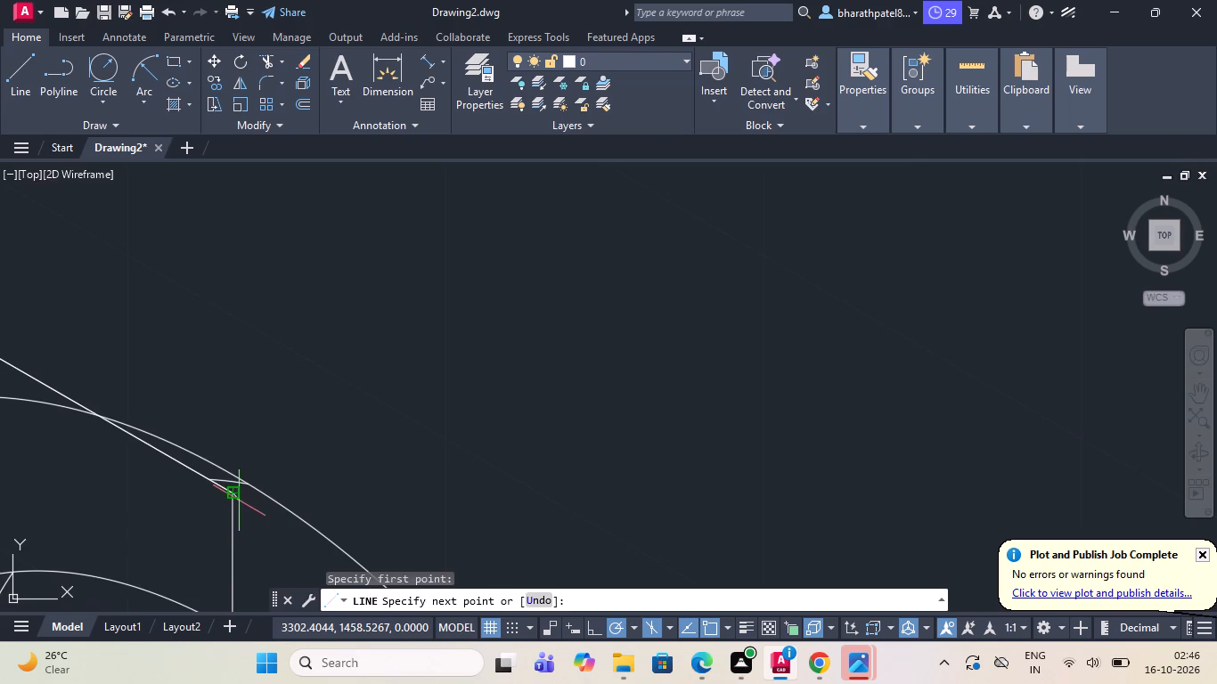
pyautogui.scroll(-3, 239, 501)
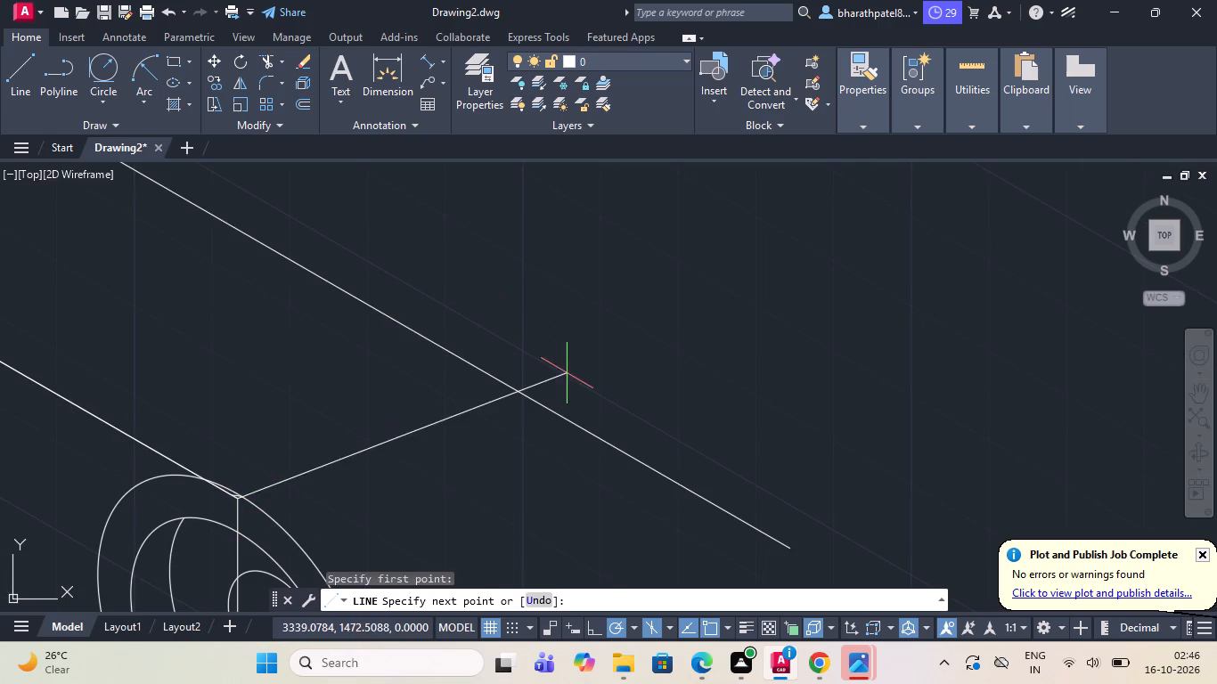
pyautogui.click(539, 317)
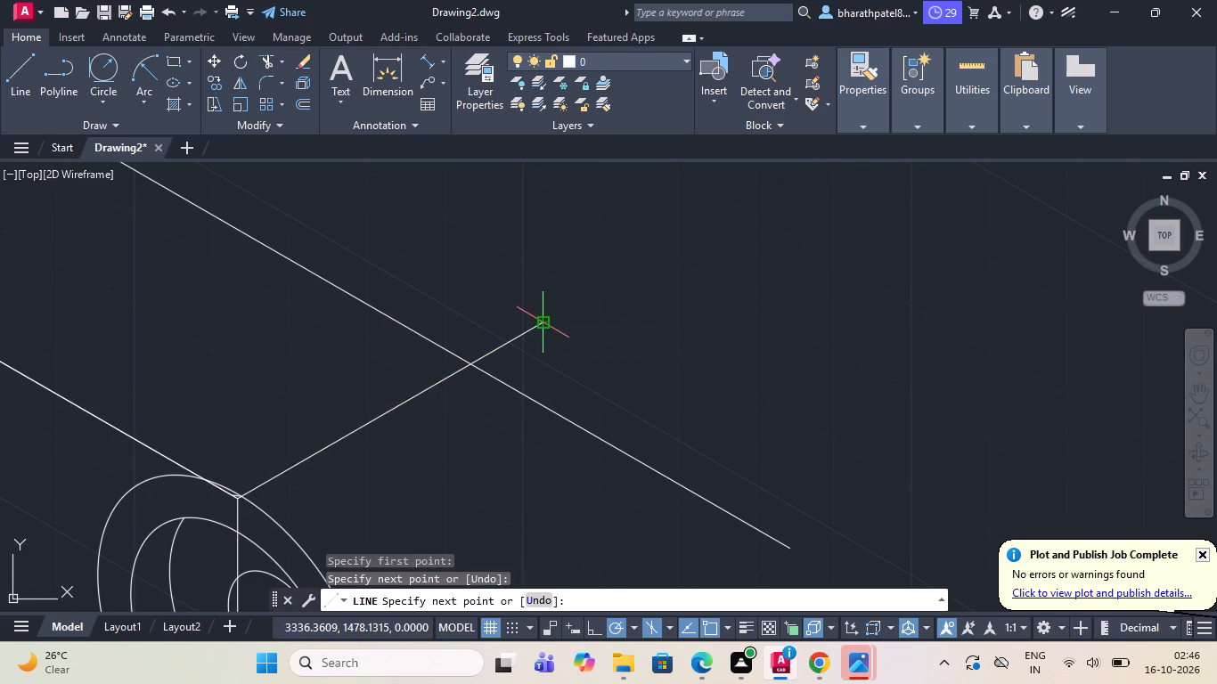
pyautogui.press('Escape')
# Trim the overshooting ends of the 30° and 330° lines where they cross beyond the near arm's end.
pyautogui.scroll(-4, 537, 315)
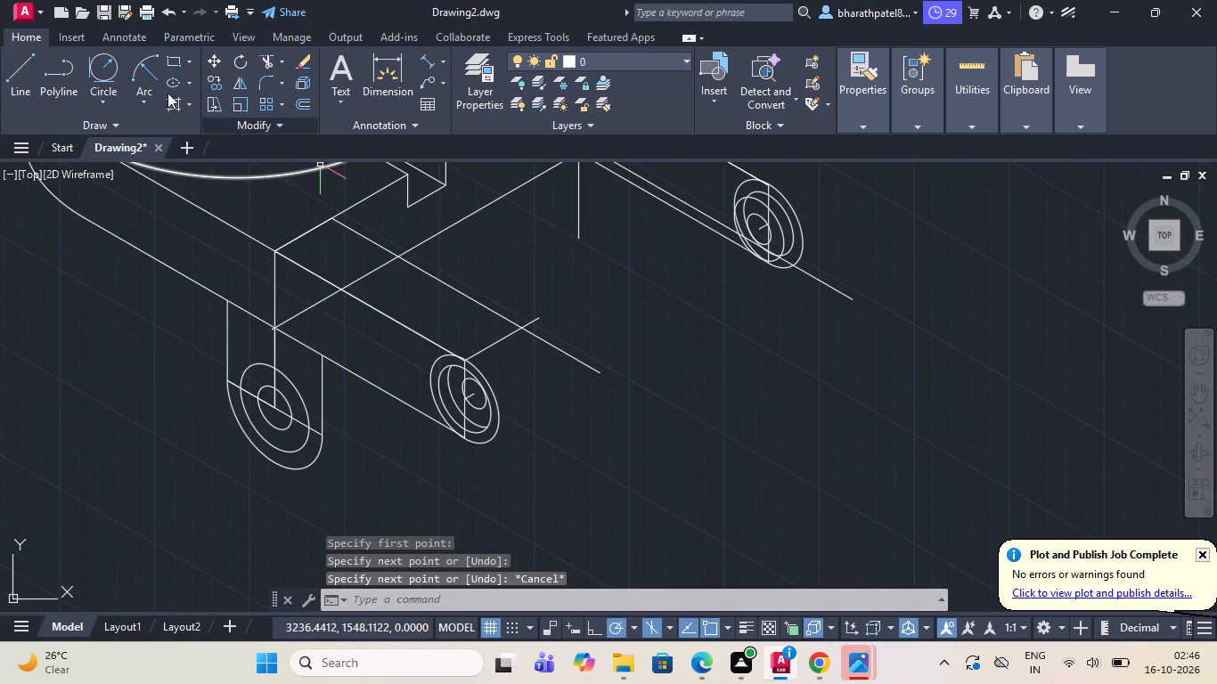
pyautogui.click(269, 57)
pyautogui.scroll(3, 564, 395)
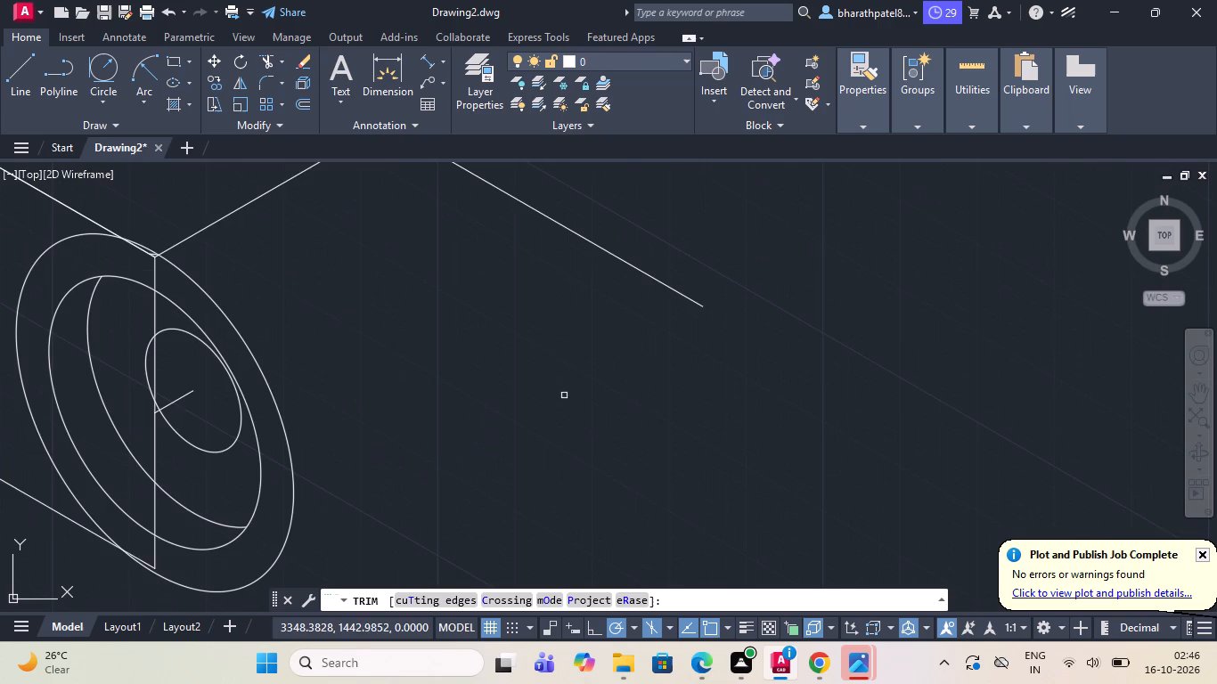
pyautogui.scroll(-2, 553, 342)
pyautogui.moveTo(489, 227); pyautogui.dragTo(521, 305)
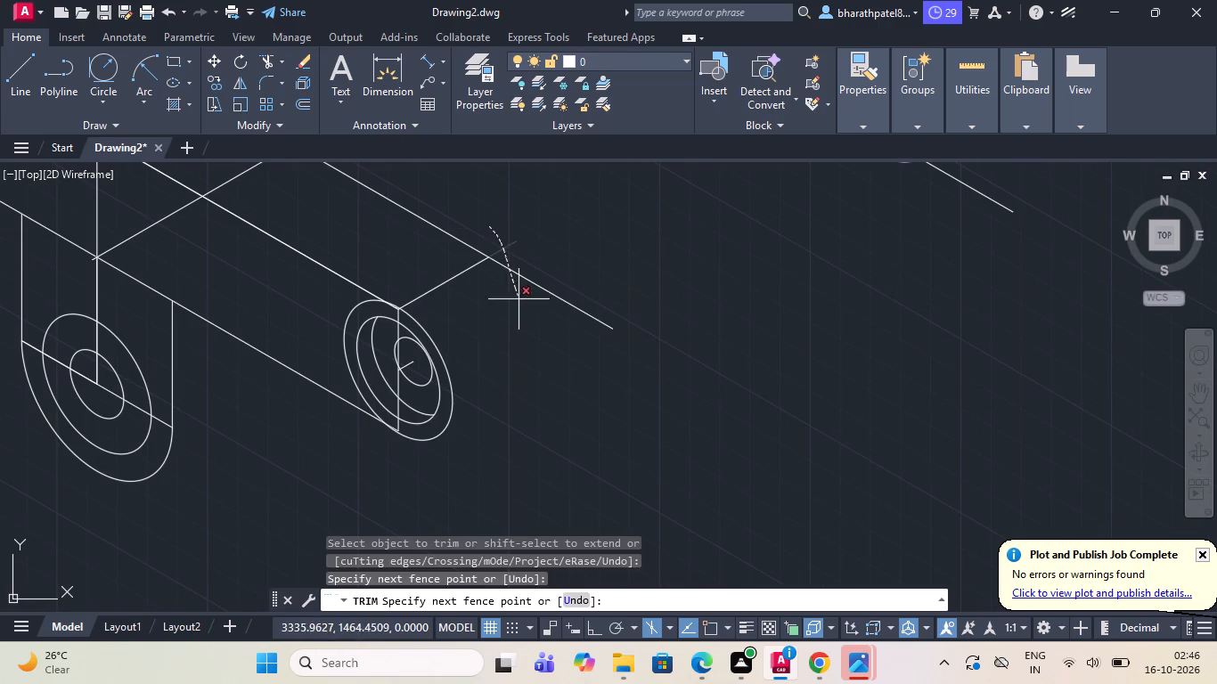
pyautogui.moveTo(521, 305); pyautogui.dragTo(521, 323)
pyautogui.scroll(-3, 521, 321)
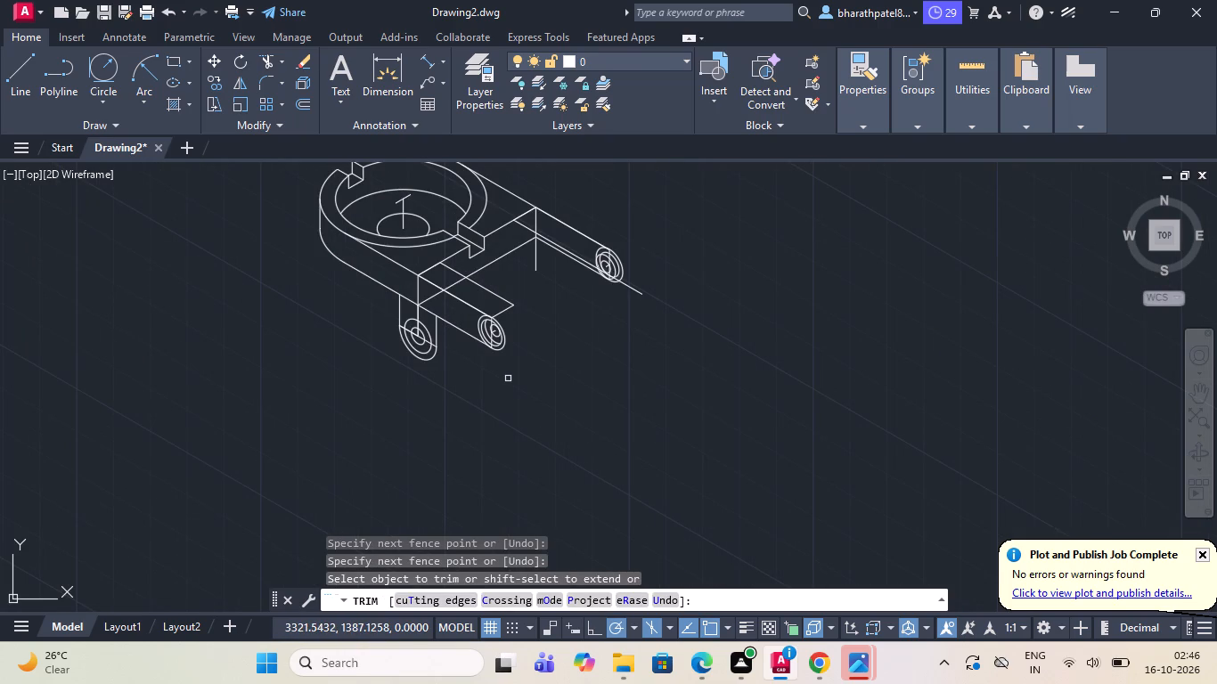
# Draw a vertical line about 52 long downward from the trimmed corner beside the near arm's end.
pyautogui.scroll(2, 542, 292)
pyautogui.scroll(3, 467, 353)
pyautogui.click(14, 79)
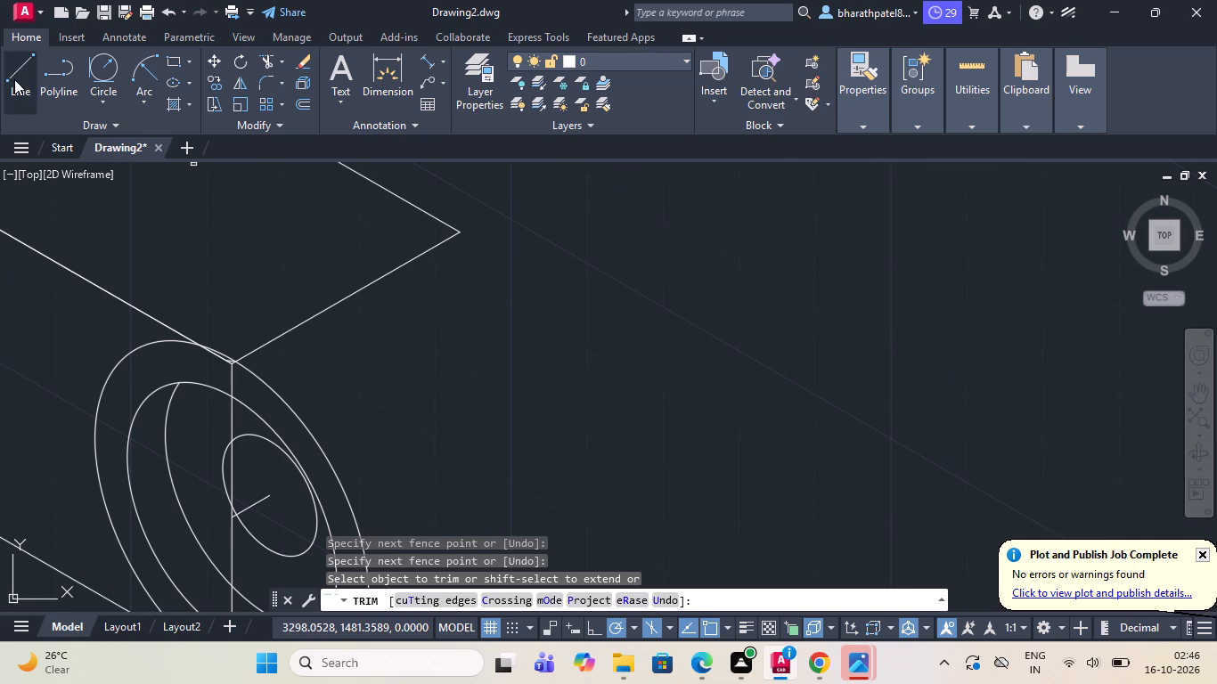
pyautogui.scroll(1, 466, 236)
pyautogui.click(453, 232)
pyautogui.scroll(-2, 453, 232)
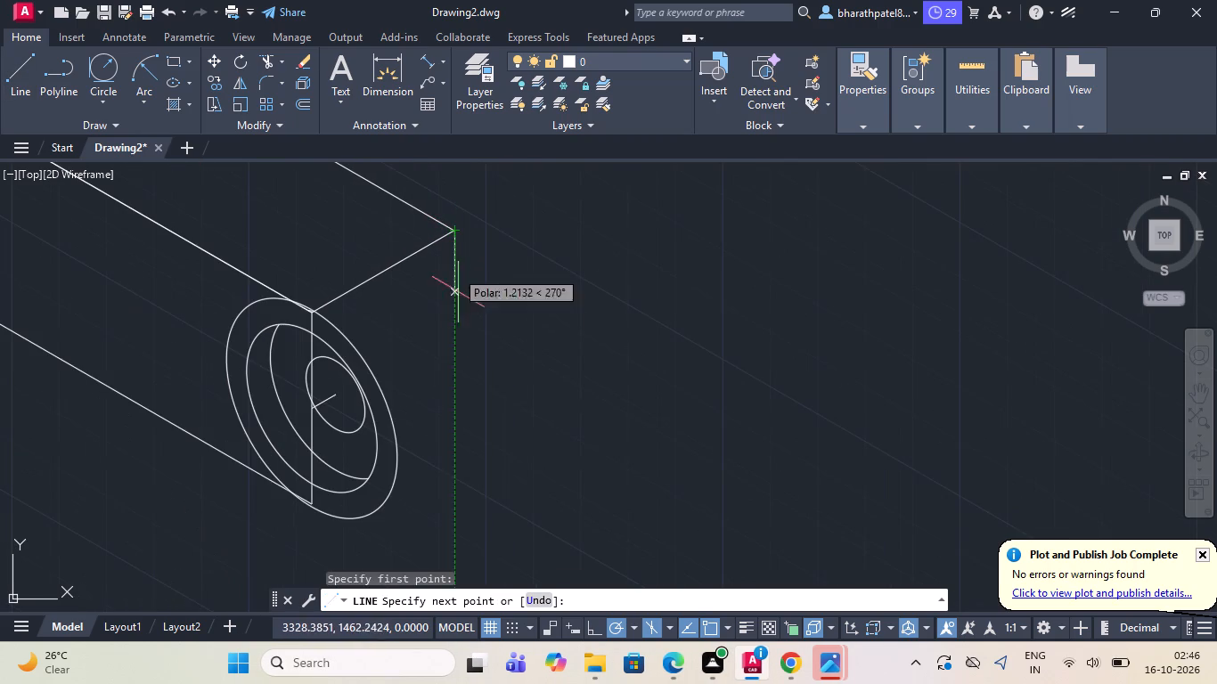
pyautogui.click(460, 517)
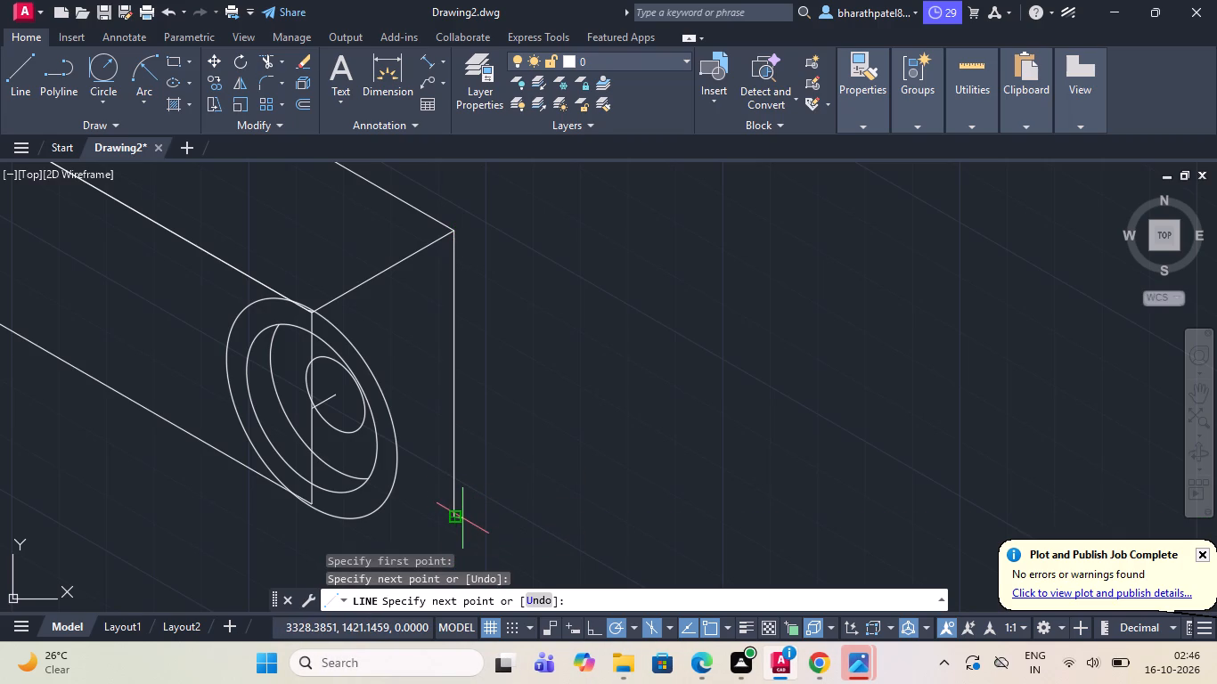
pyautogui.press('Escape')
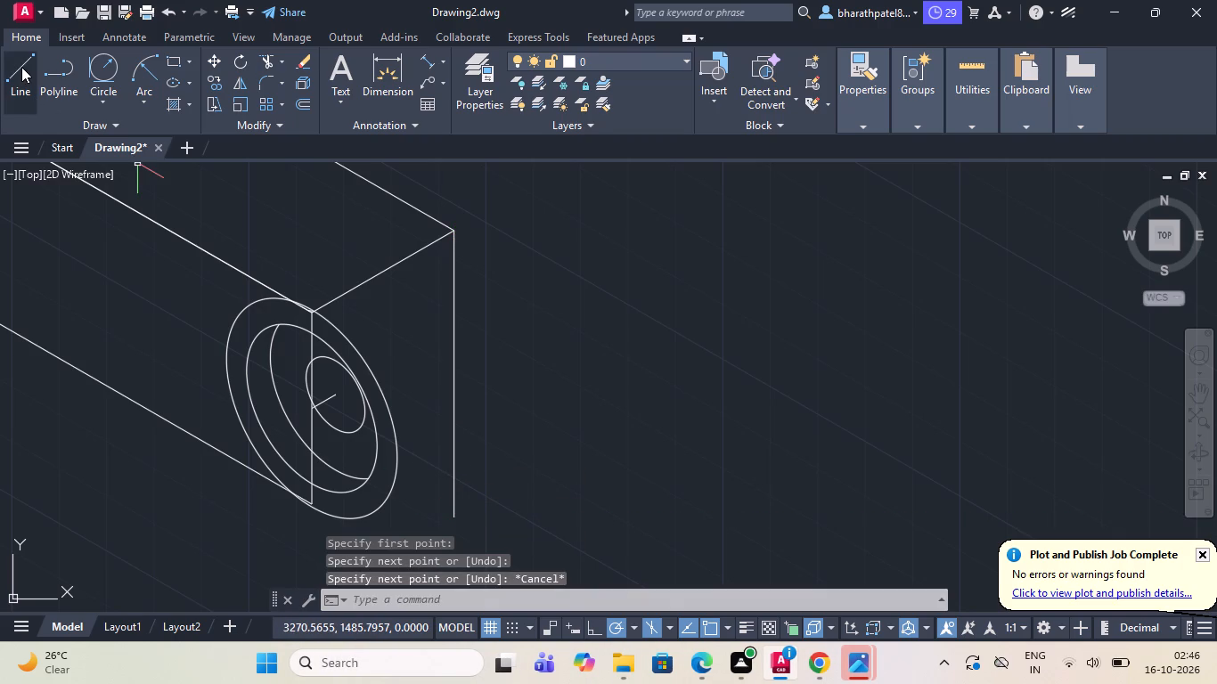
# Draw a 30° line about 54 long from the centre of the near arm's outer isocircle, past the new vertical.
pyautogui.click(21, 67)
pyautogui.click(313, 412)
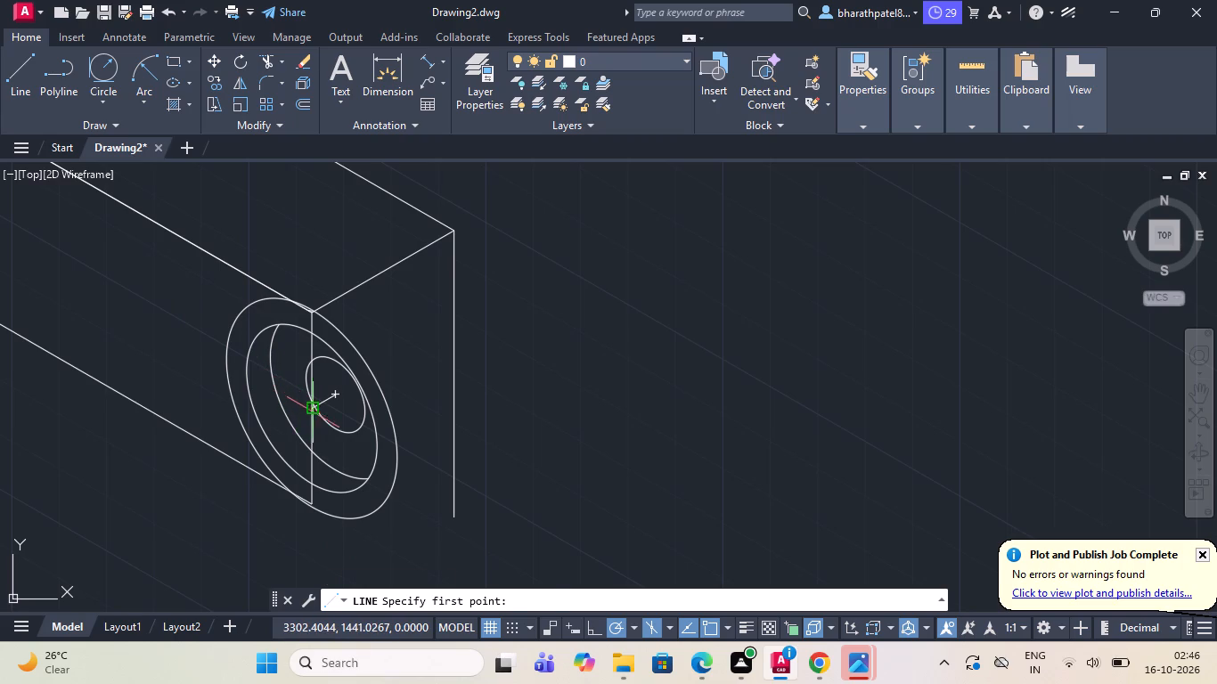
pyautogui.click(569, 260)
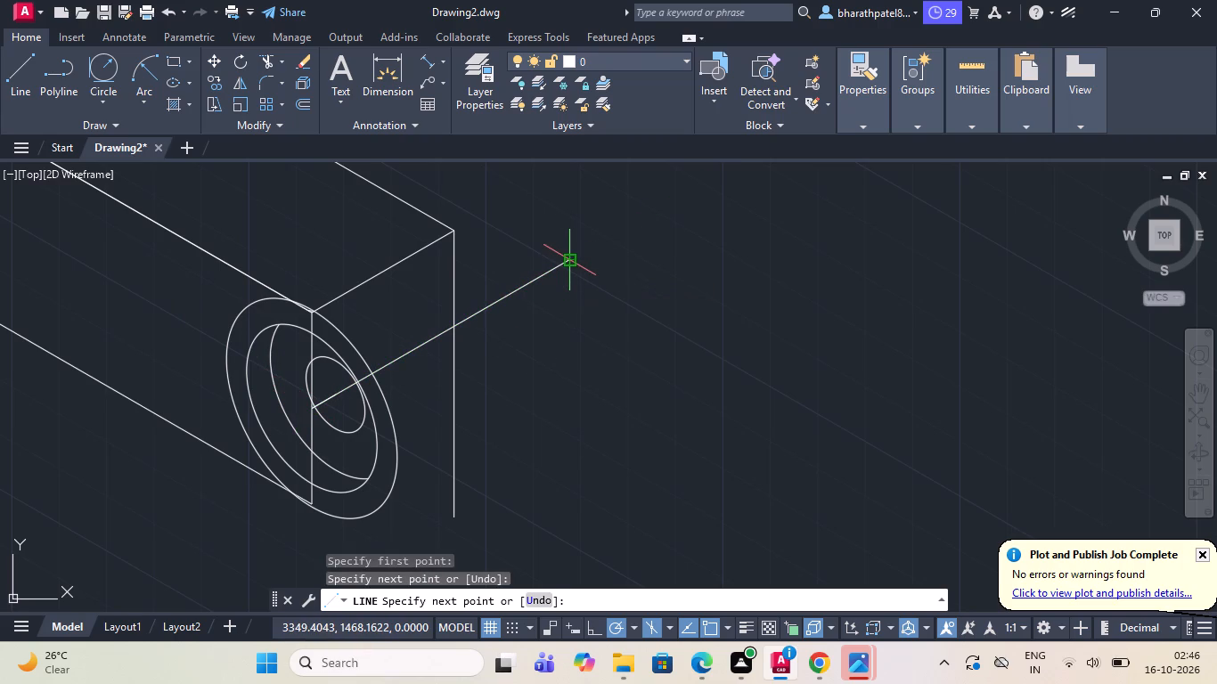
pyautogui.press('Escape')
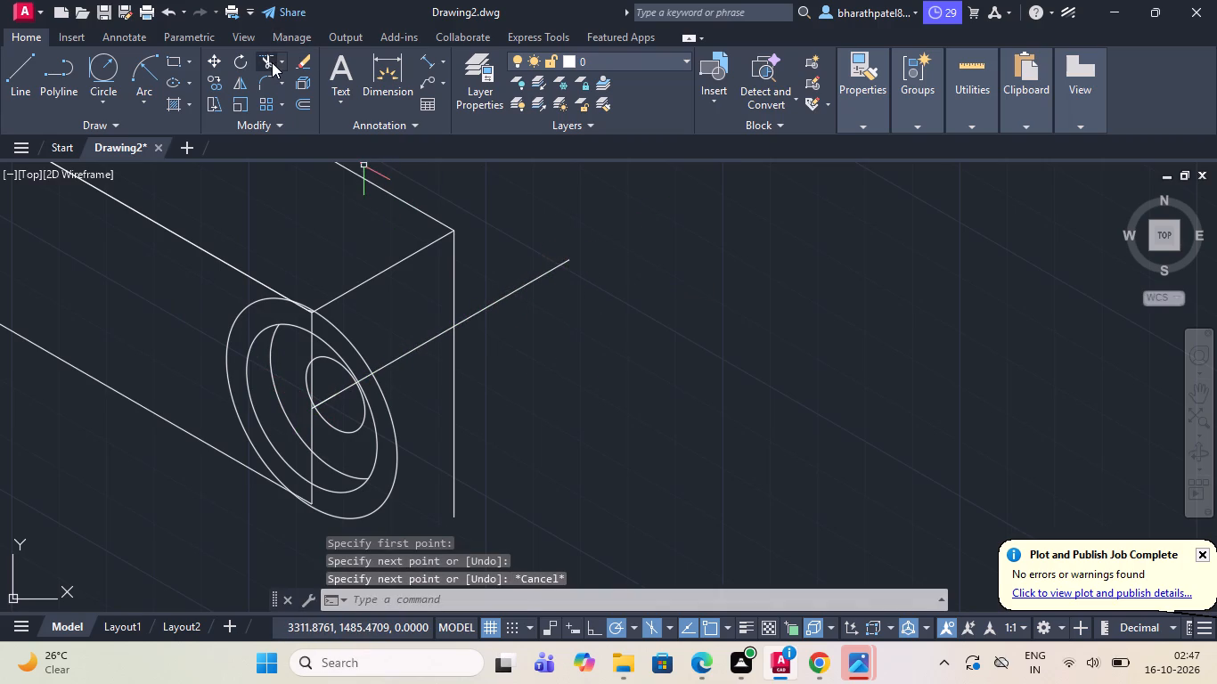
# Trim the centre's 30° line beyond the vertical, and the vertical's part below that line.
pyautogui.click(272, 63)
pyautogui.click(512, 269)
pyautogui.click(514, 330)
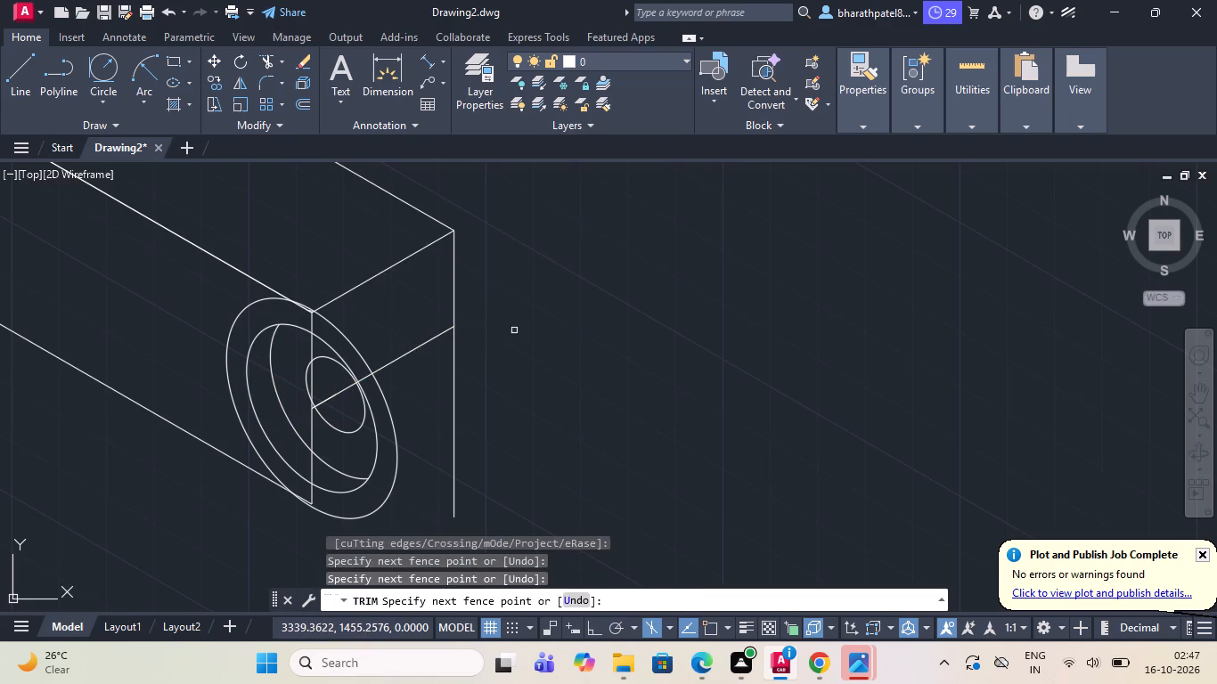
pyautogui.scroll(-2, 494, 316)
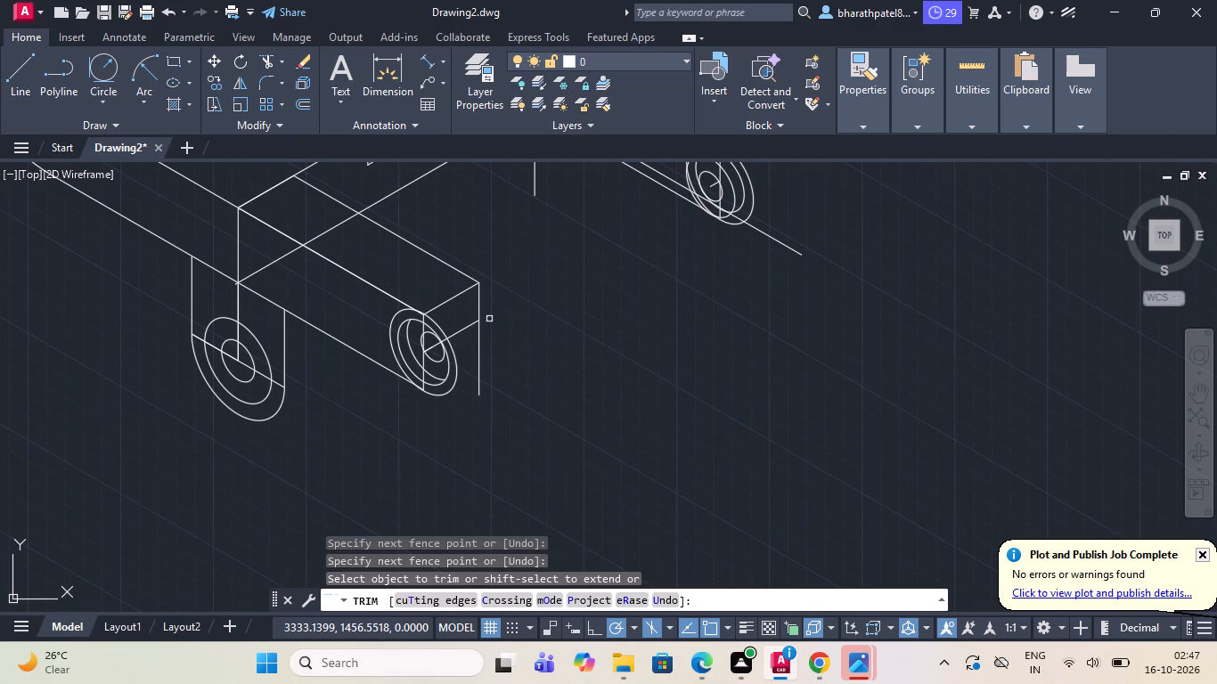
pyautogui.click(478, 380)
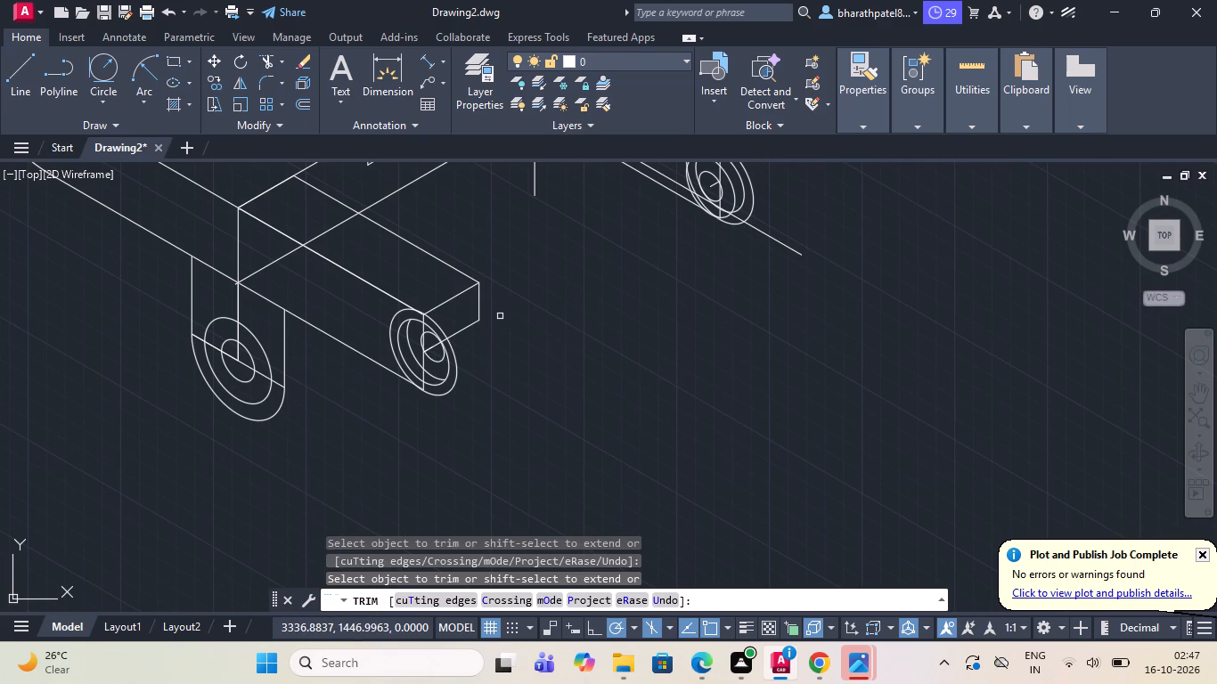
pyautogui.press('Escape')
# Copy the near arm's outer 36-diameter isocircle from its centre to the corner where the 30° centre line meets the vertical.
pyautogui.scroll(3, 469, 359)
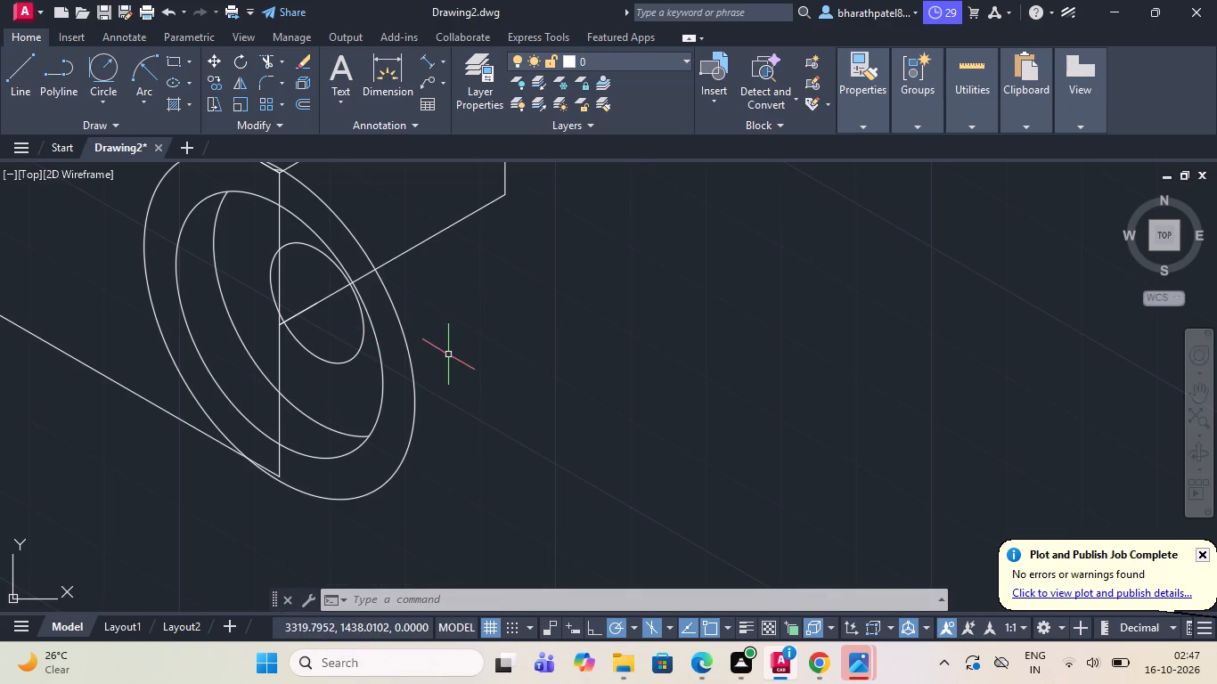
pyautogui.click(414, 371)
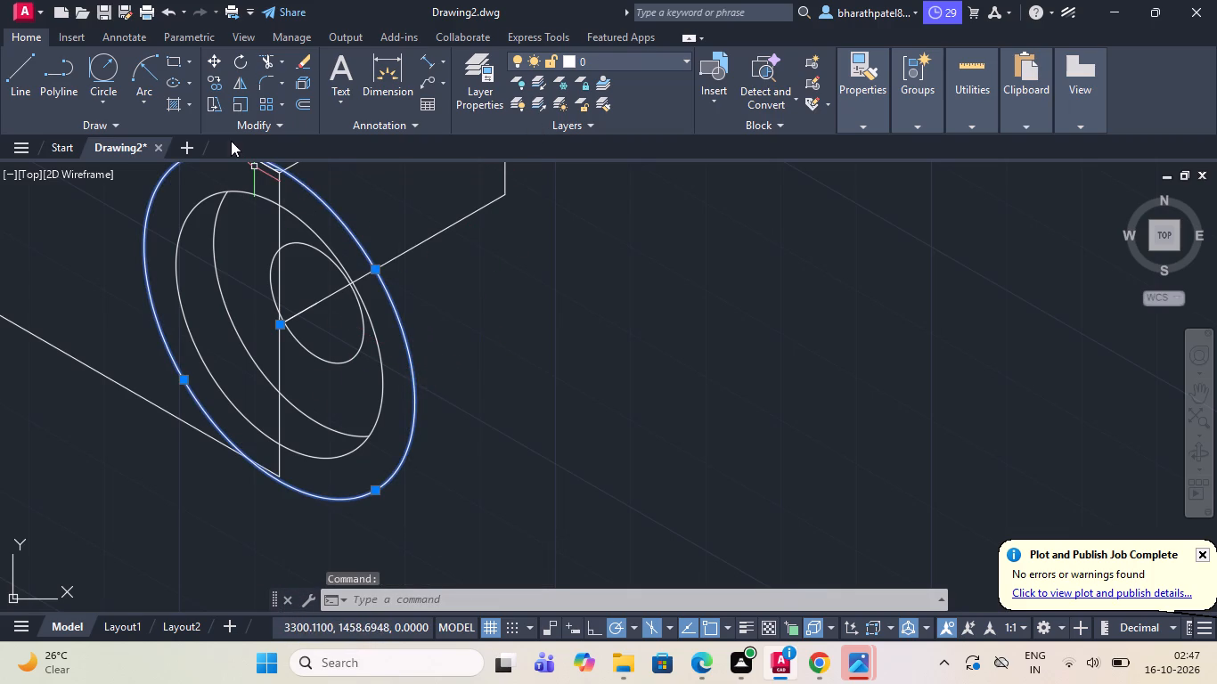
pyautogui.click(218, 86)
pyautogui.scroll(-2, 279, 239)
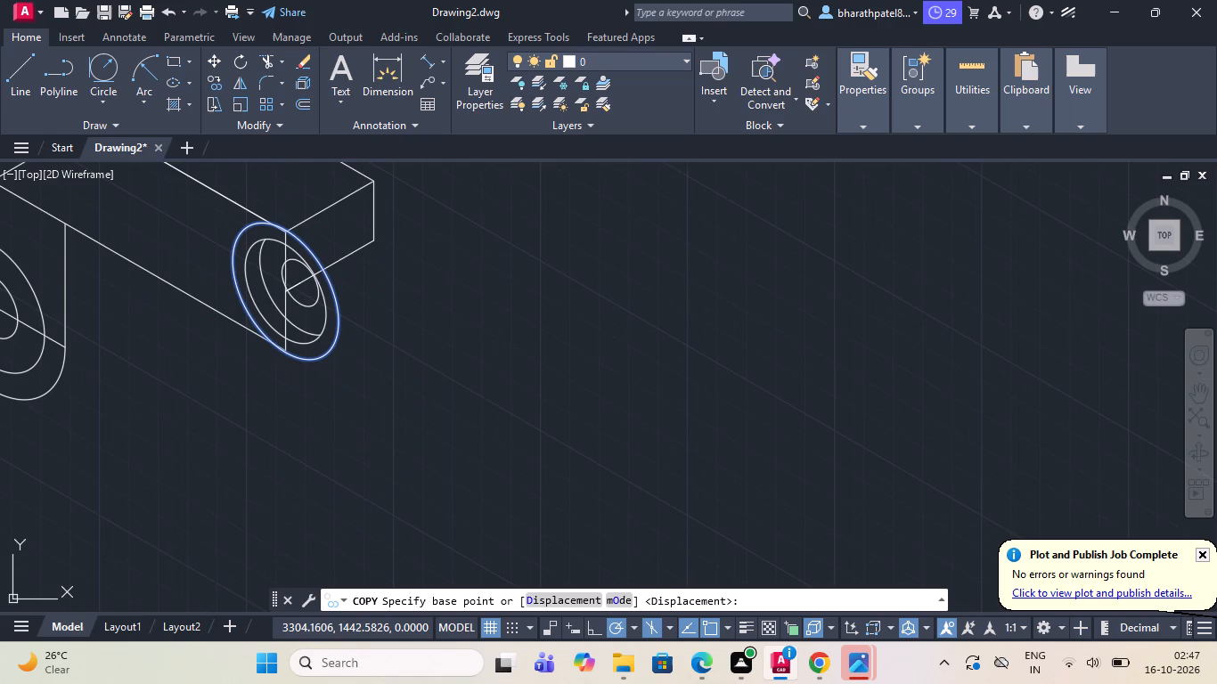
pyautogui.scroll(4, 286, 286)
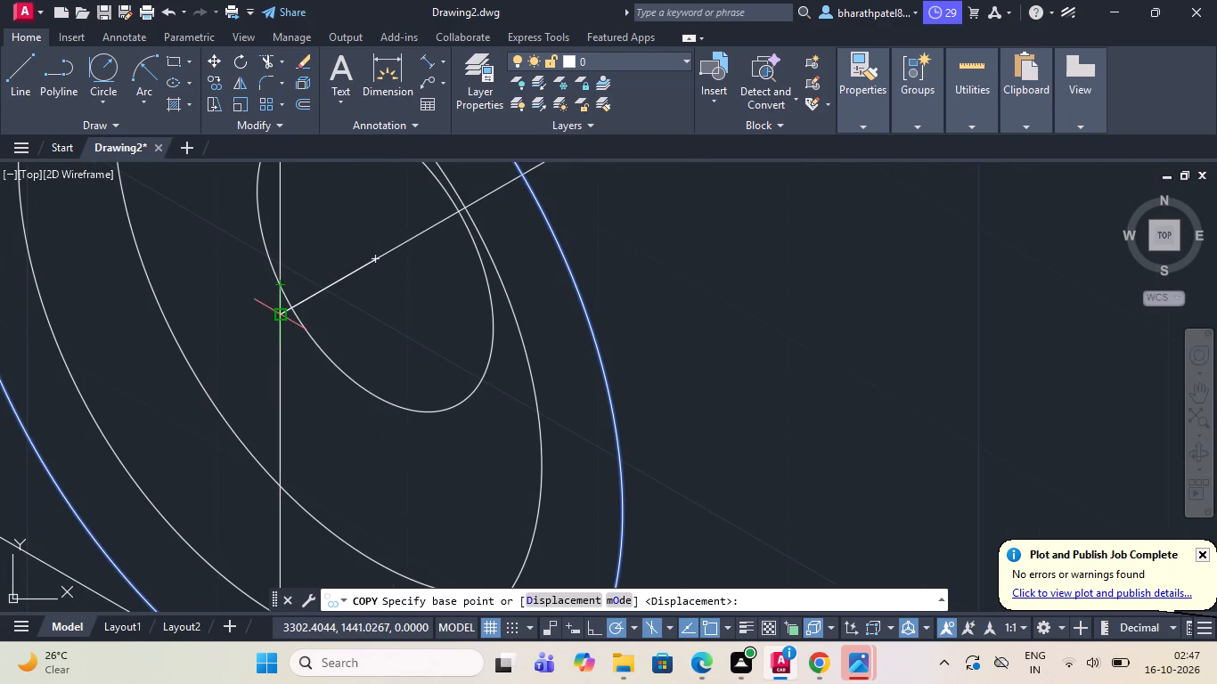
pyautogui.click(277, 313)
pyautogui.scroll(-4, 269, 315)
pyautogui.scroll(4, 334, 256)
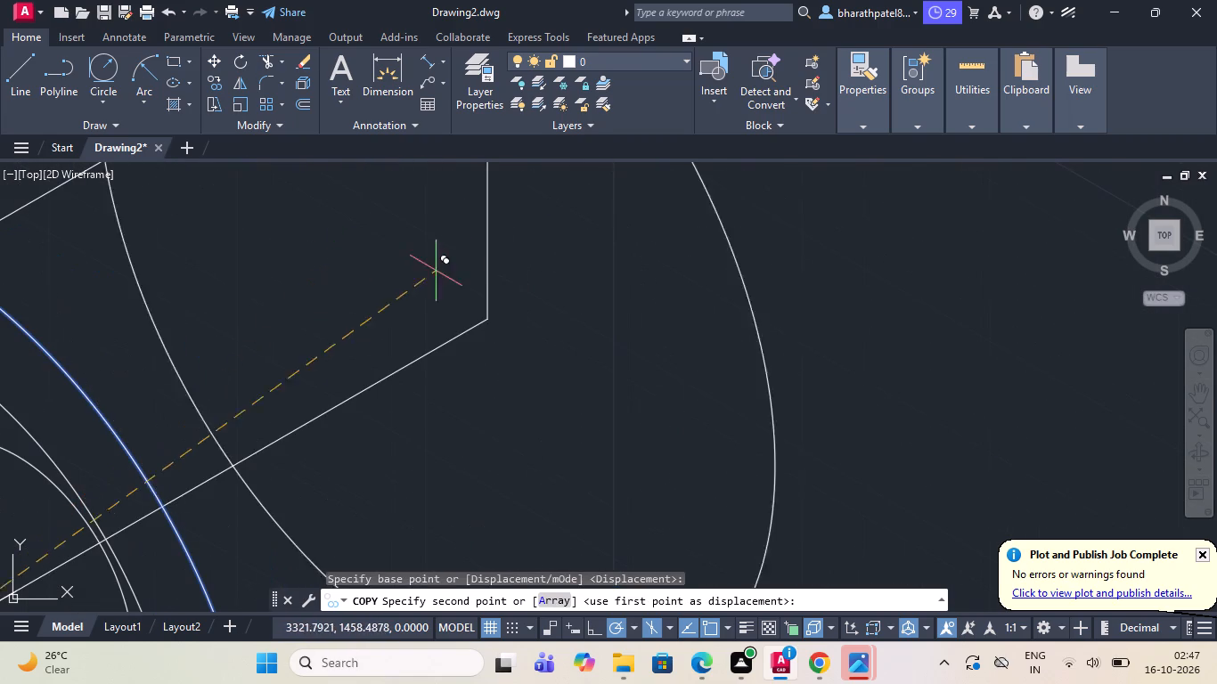
pyautogui.click(488, 320)
pyautogui.scroll(-5, 488, 324)
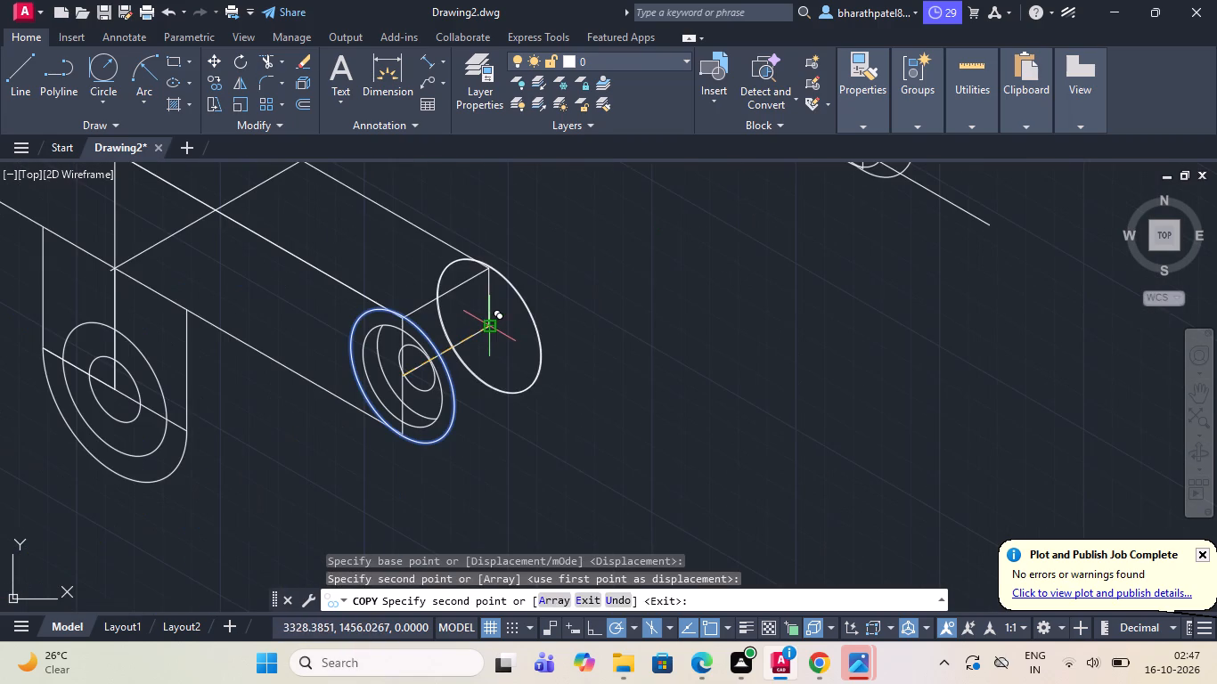
pyautogui.press('Escape')
# Copy the near arm's small isocircle from its centre to the centre of the copied outer isocircle.
pyautogui.scroll(-2, 502, 338)
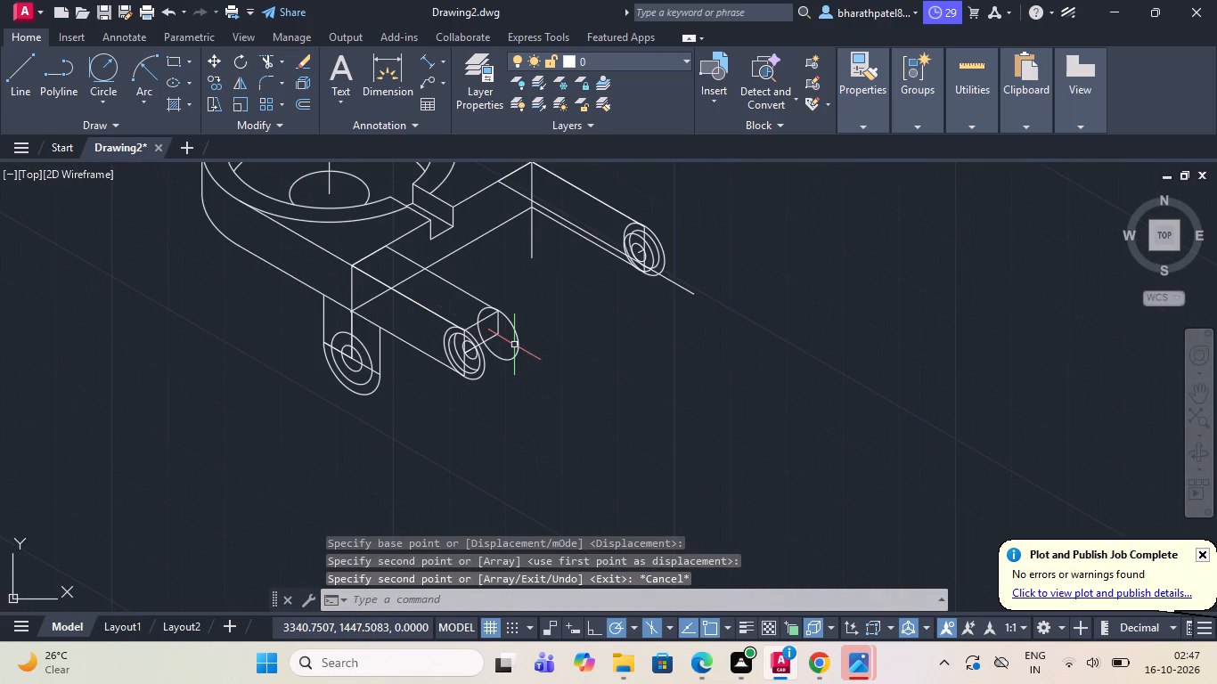
pyautogui.scroll(3, 514, 345)
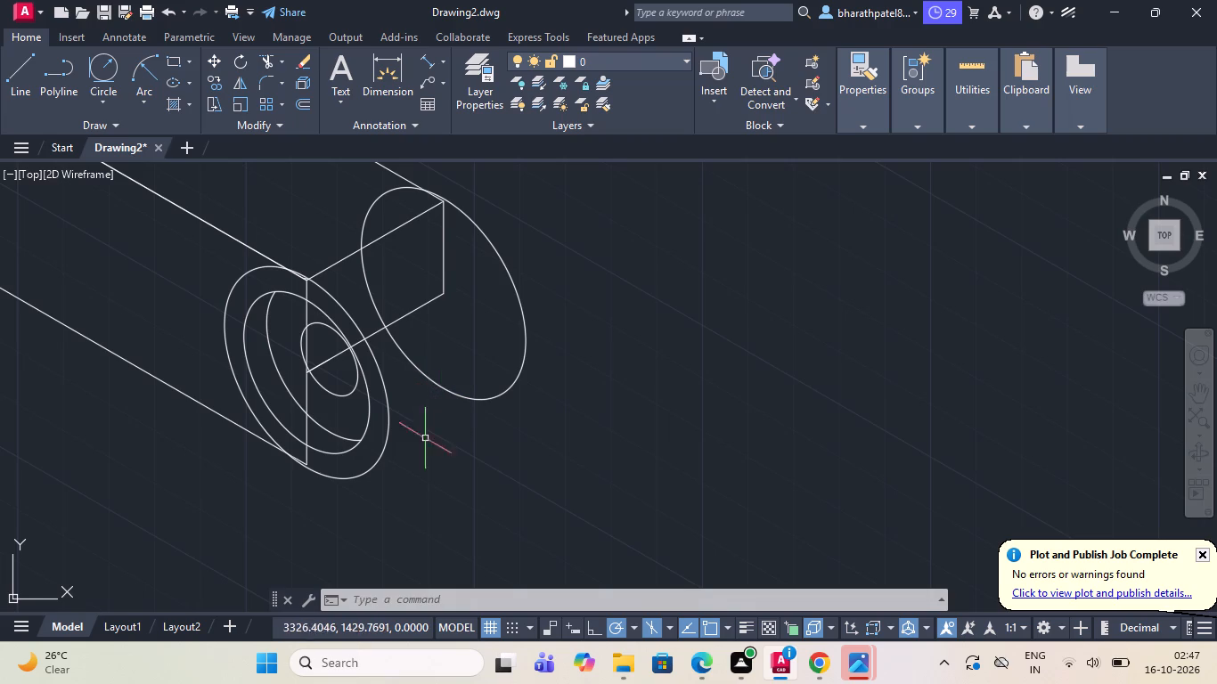
pyautogui.click(349, 396)
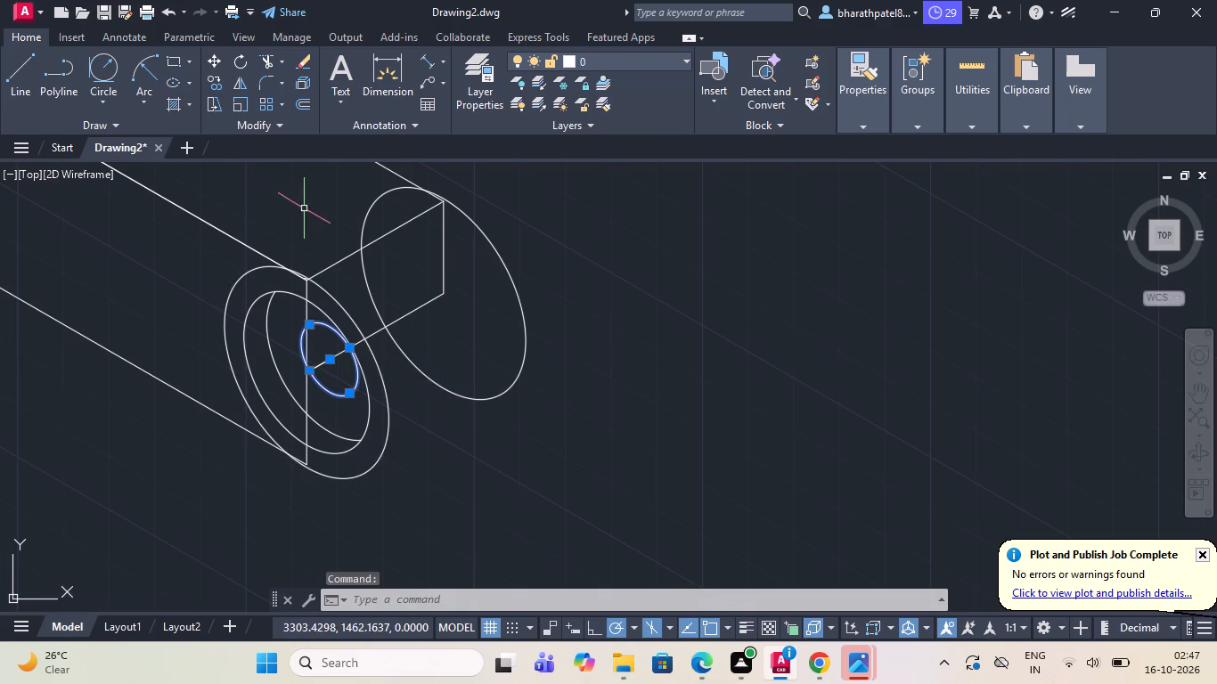
pyautogui.click(216, 79)
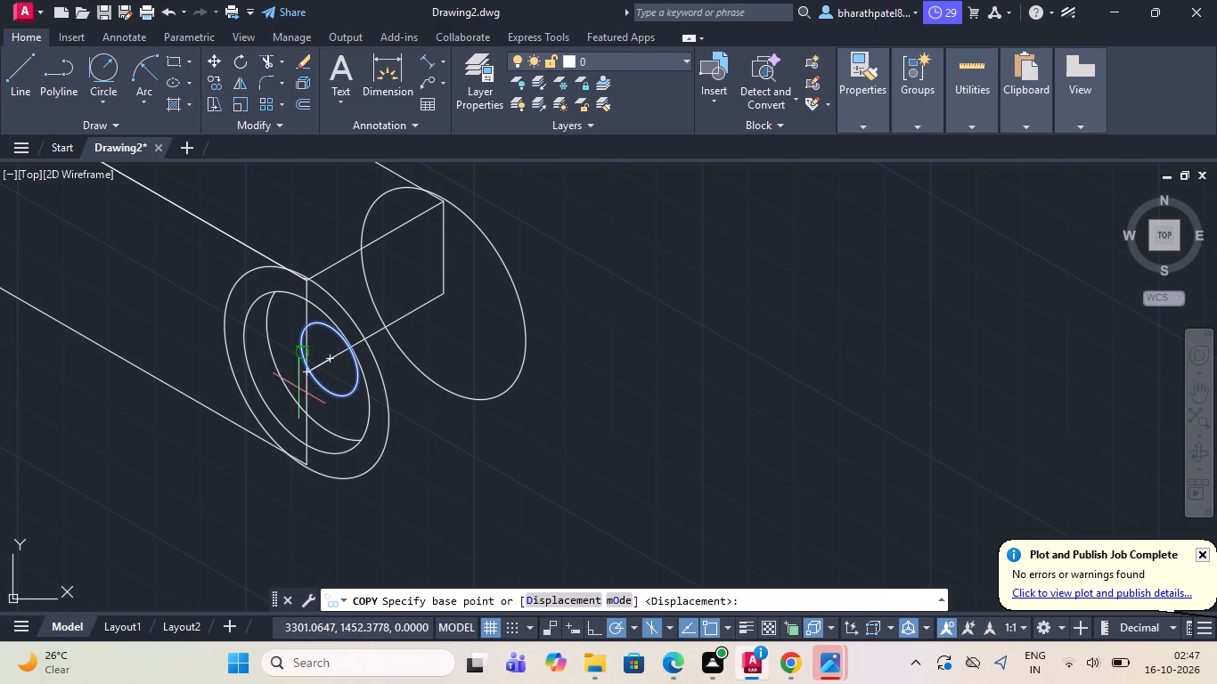
pyautogui.click(324, 357)
pyautogui.scroll(4, 422, 305)
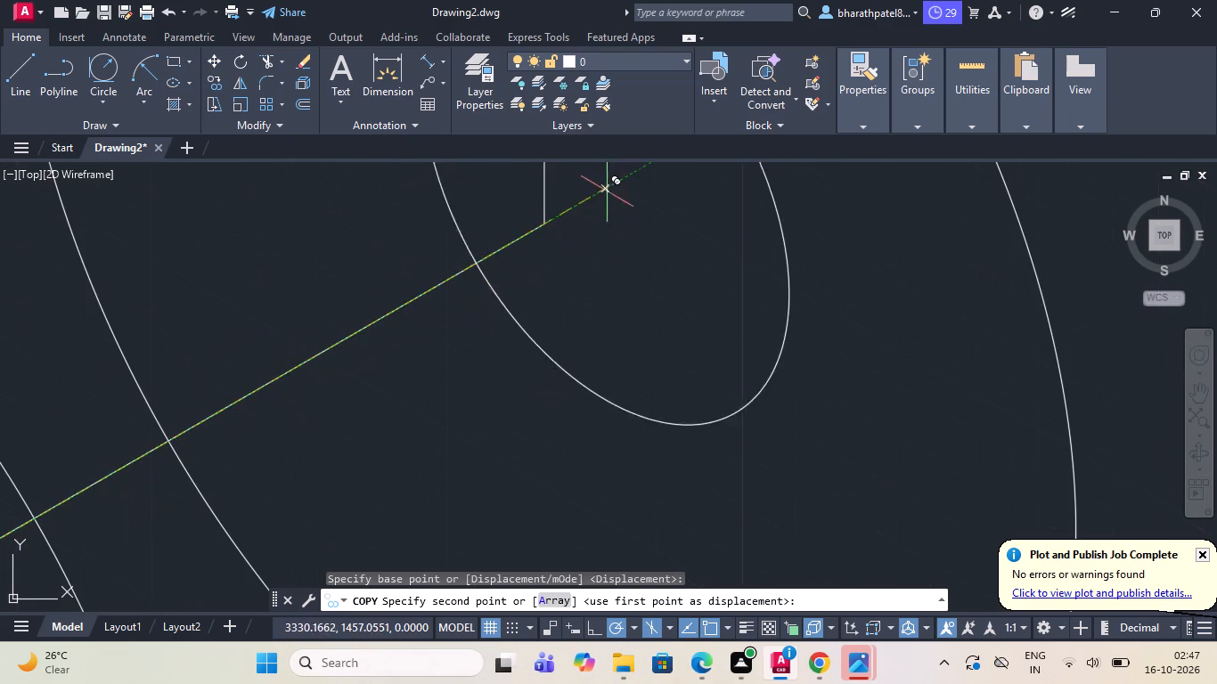
pyautogui.click(549, 218)
pyautogui.scroll(-6, 548, 218)
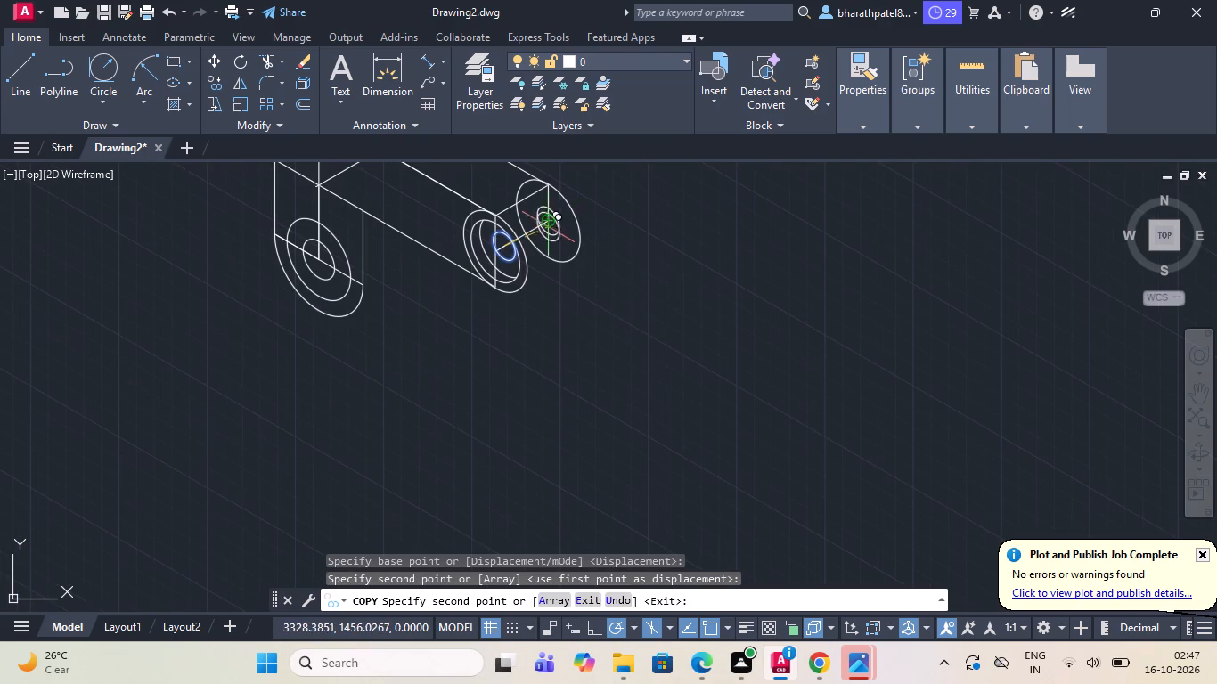
pyautogui.press('Escape')
# Draw a 330° line about 35 long from the centre of the near arm's original outer isocircle.
pyautogui.scroll(-2, 590, 343)
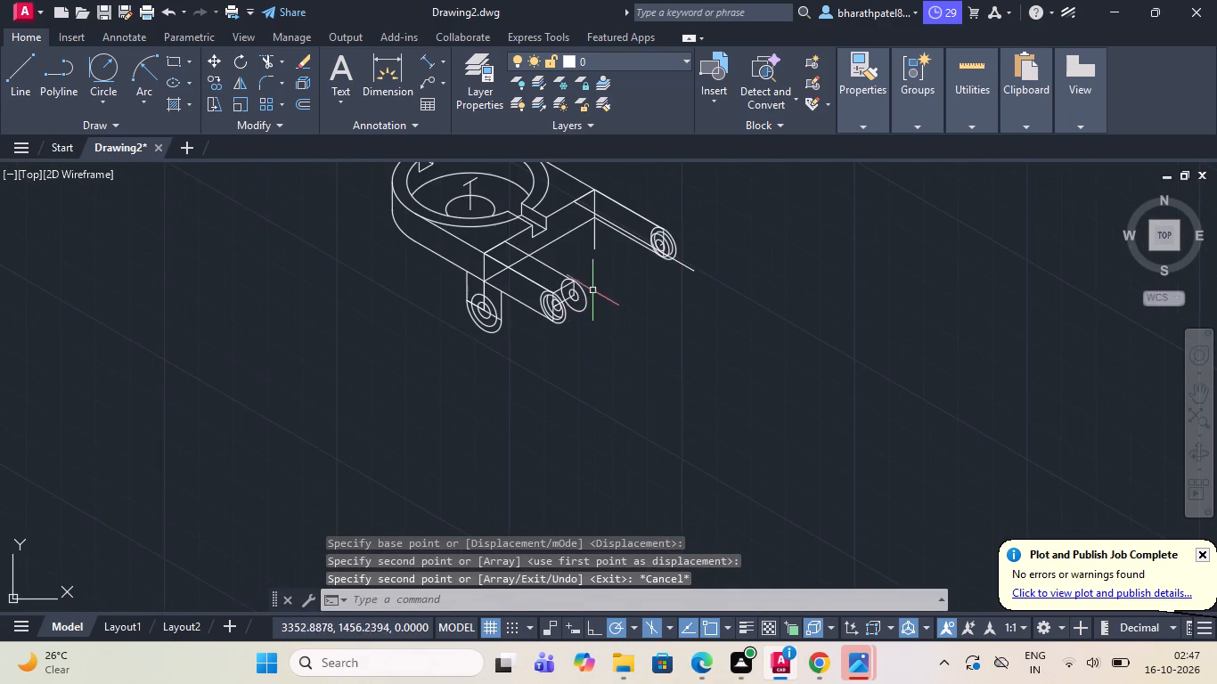
pyautogui.scroll(3, 591, 268)
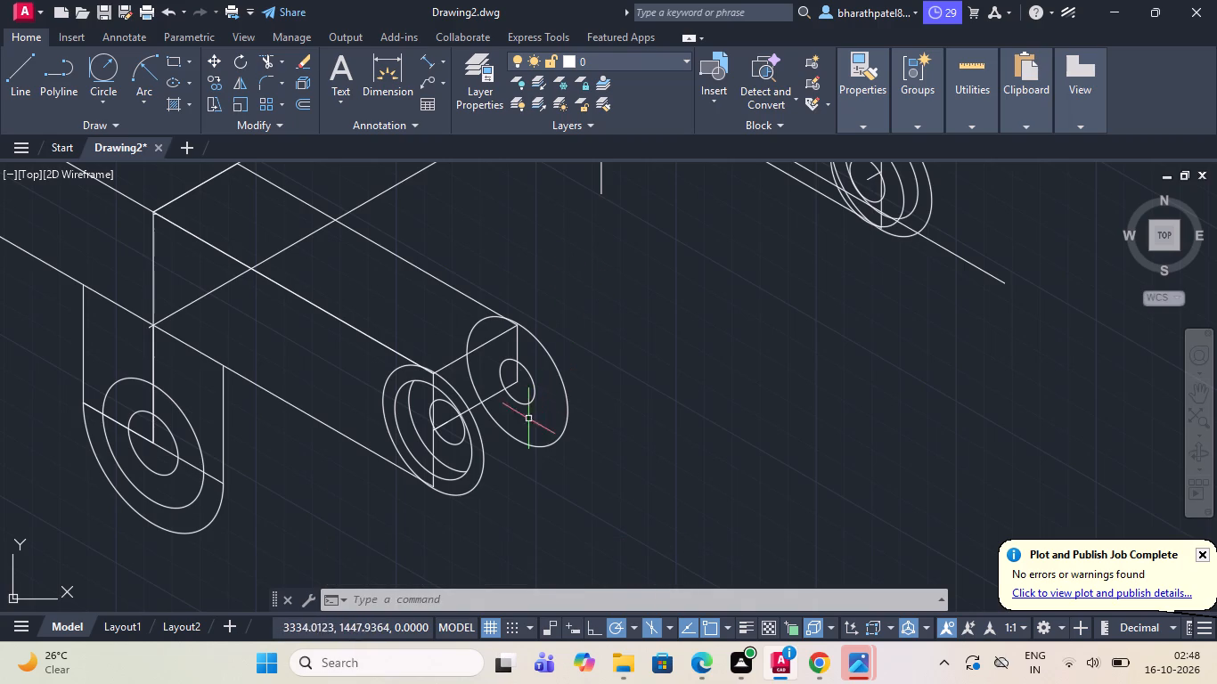
pyautogui.scroll(4, 486, 484)
pyautogui.scroll(-3, 485, 484)
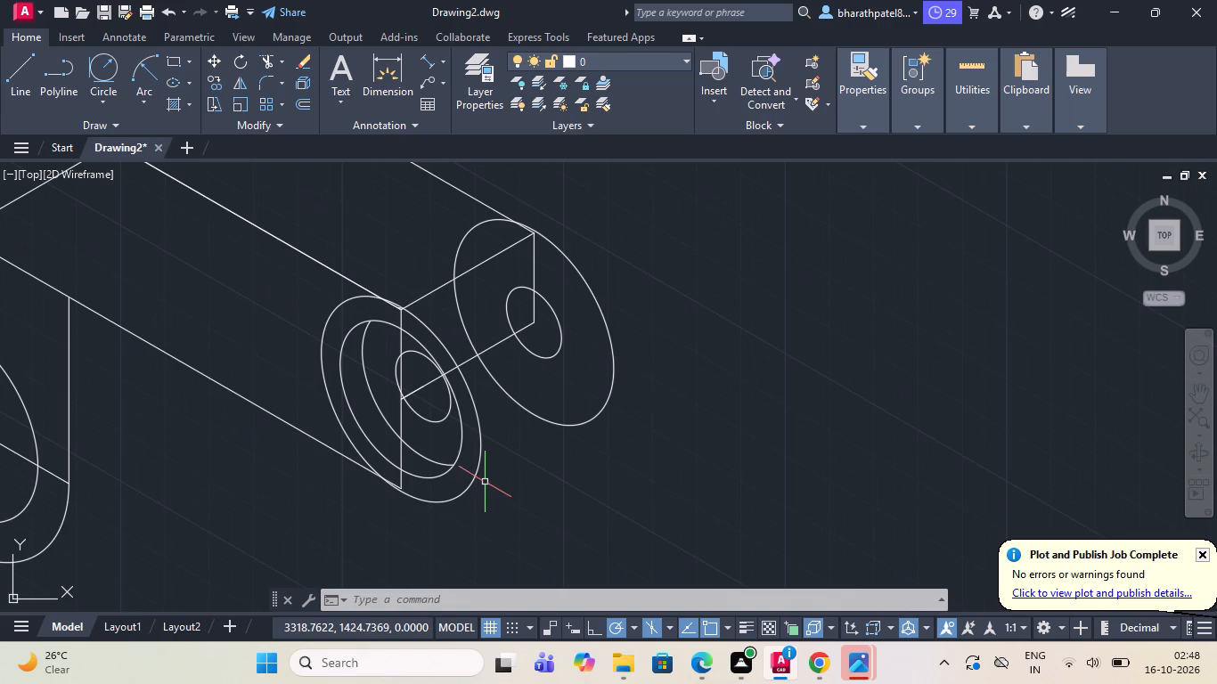
pyautogui.click(4, 69)
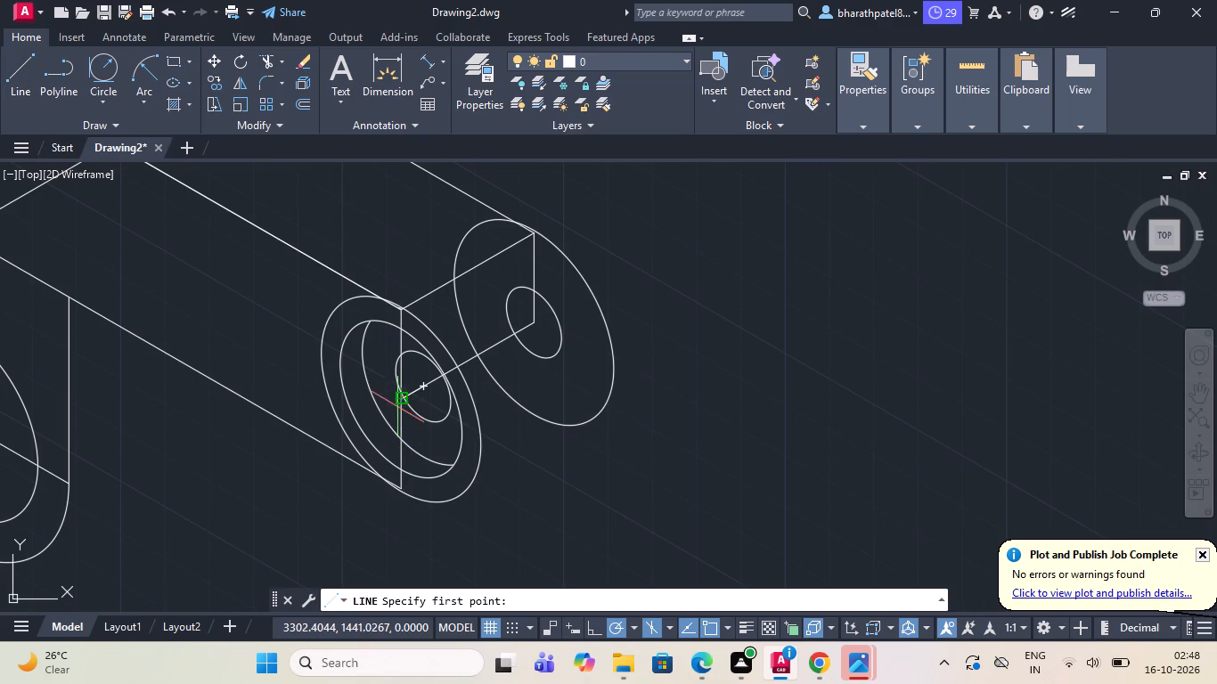
pyautogui.click(399, 397)
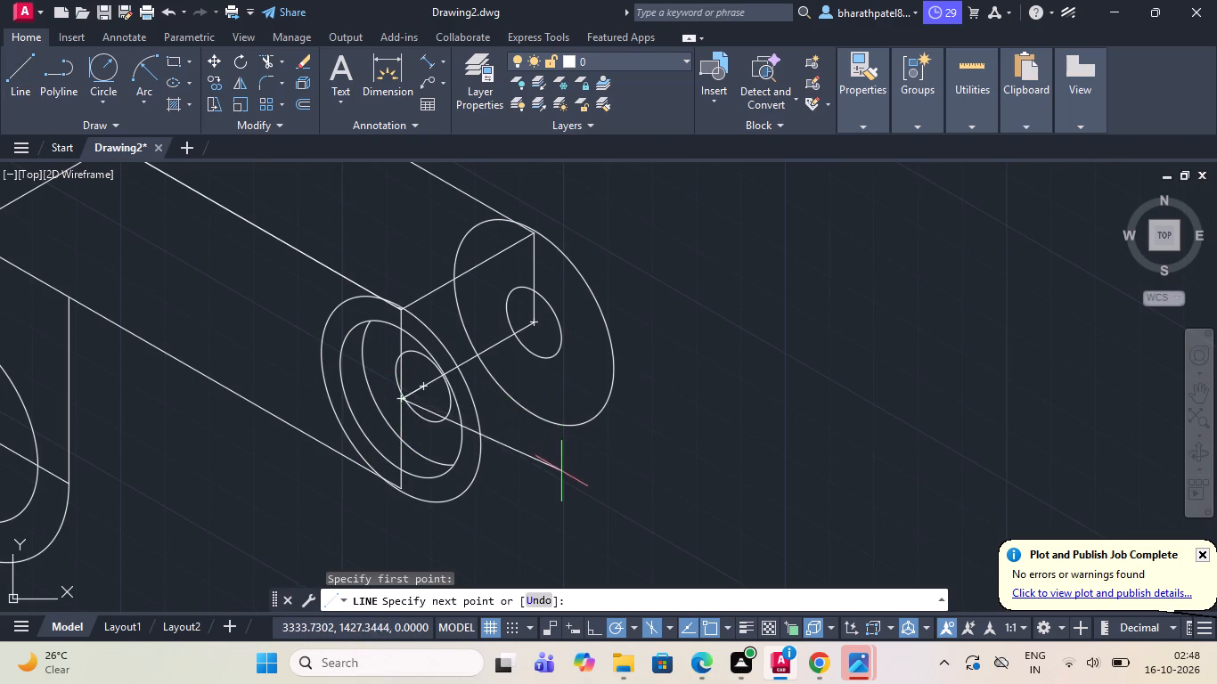
pyautogui.click(556, 485)
pyautogui.press('Escape')
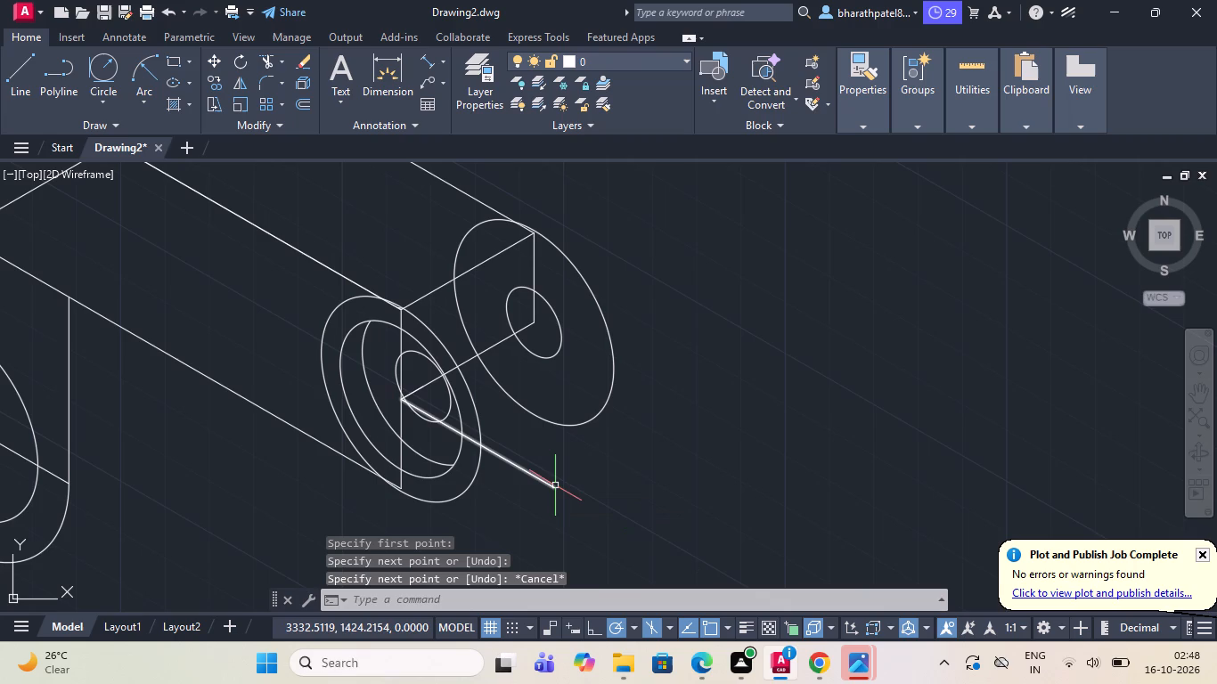
# Draw a 330° line about 17 long from the centre of the near arm's original small isocircle.
pyautogui.scroll(3, 489, 544)
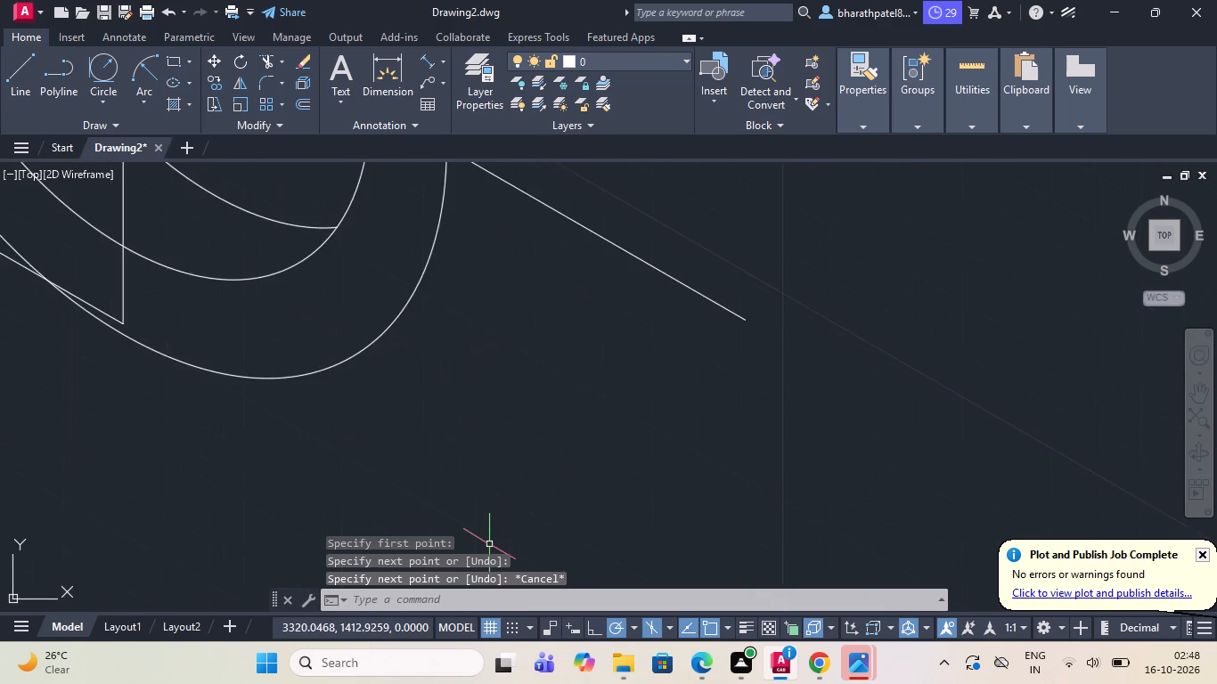
pyautogui.scroll(-2, 489, 544)
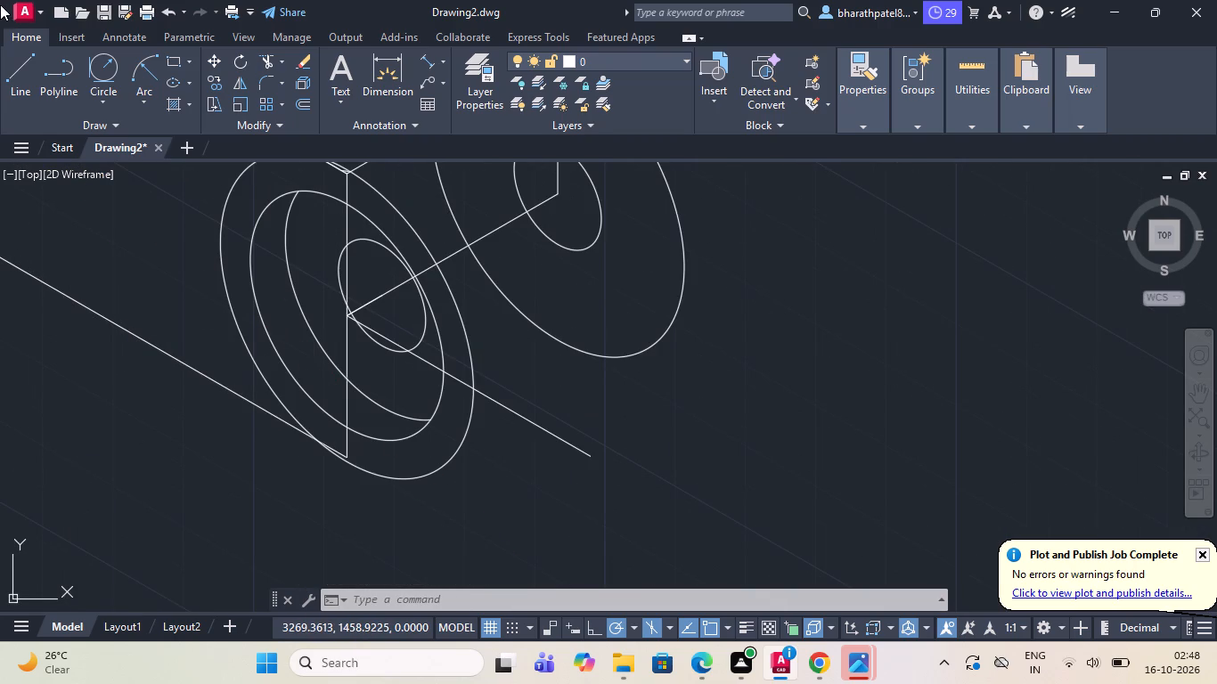
pyautogui.click(9, 69)
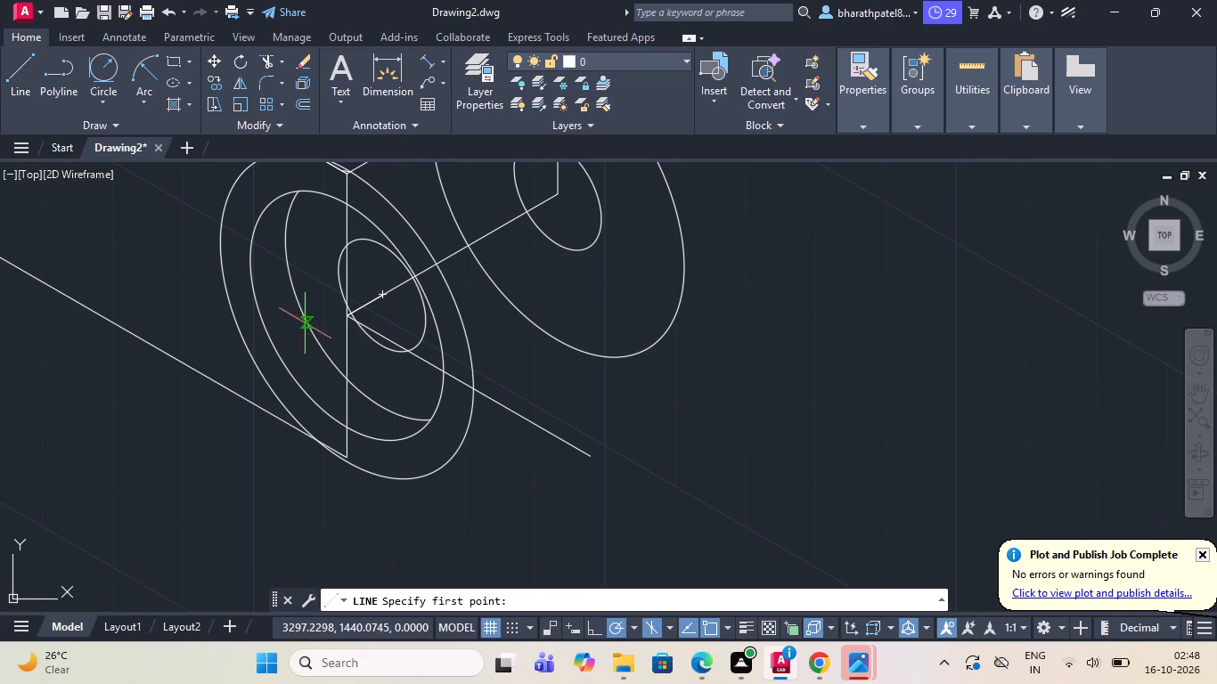
pyautogui.click(383, 300)
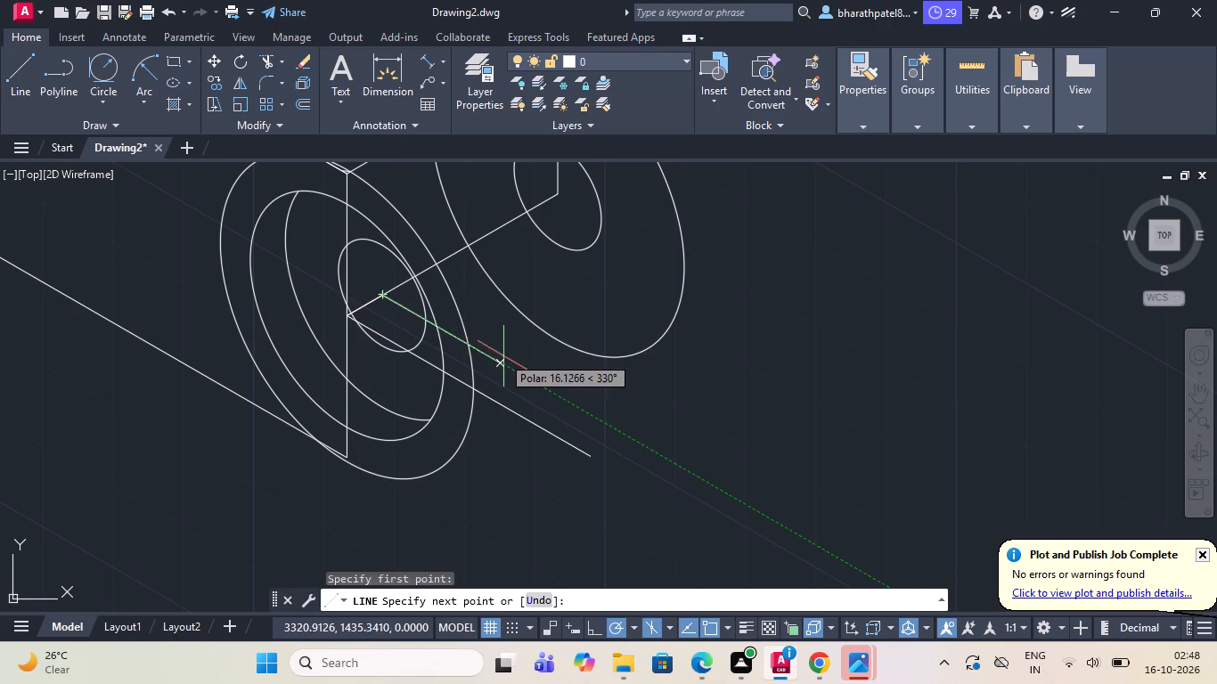
pyautogui.click(512, 364)
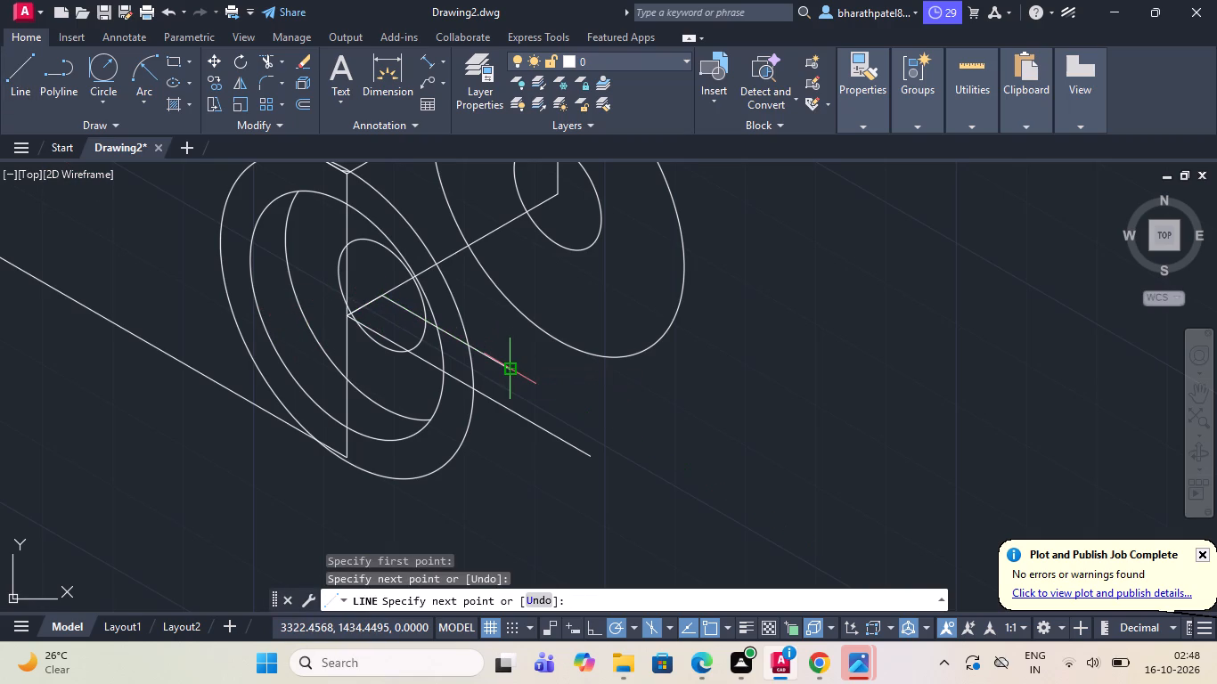
pyautogui.press('Escape')
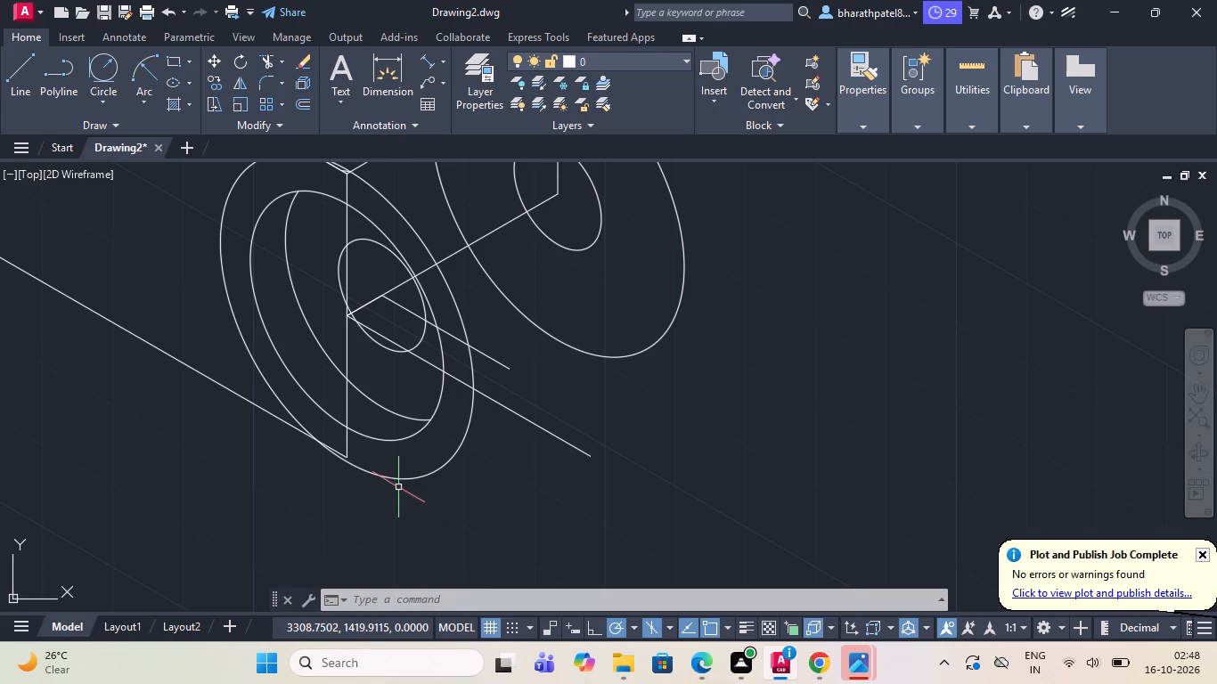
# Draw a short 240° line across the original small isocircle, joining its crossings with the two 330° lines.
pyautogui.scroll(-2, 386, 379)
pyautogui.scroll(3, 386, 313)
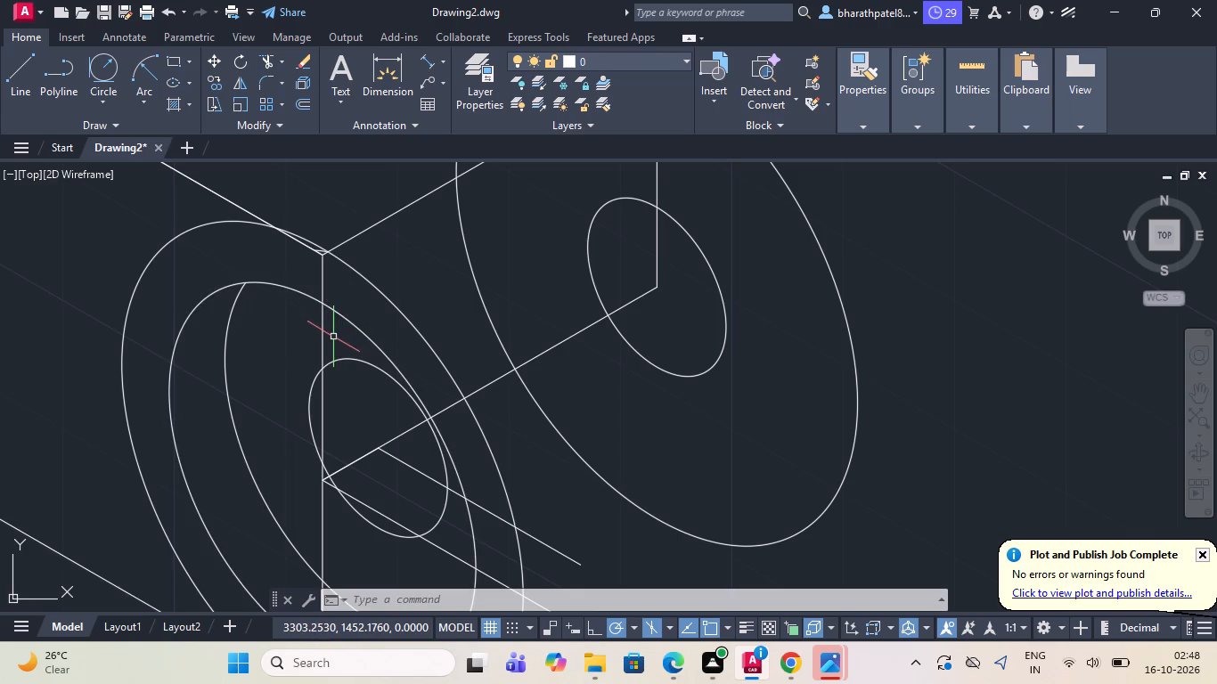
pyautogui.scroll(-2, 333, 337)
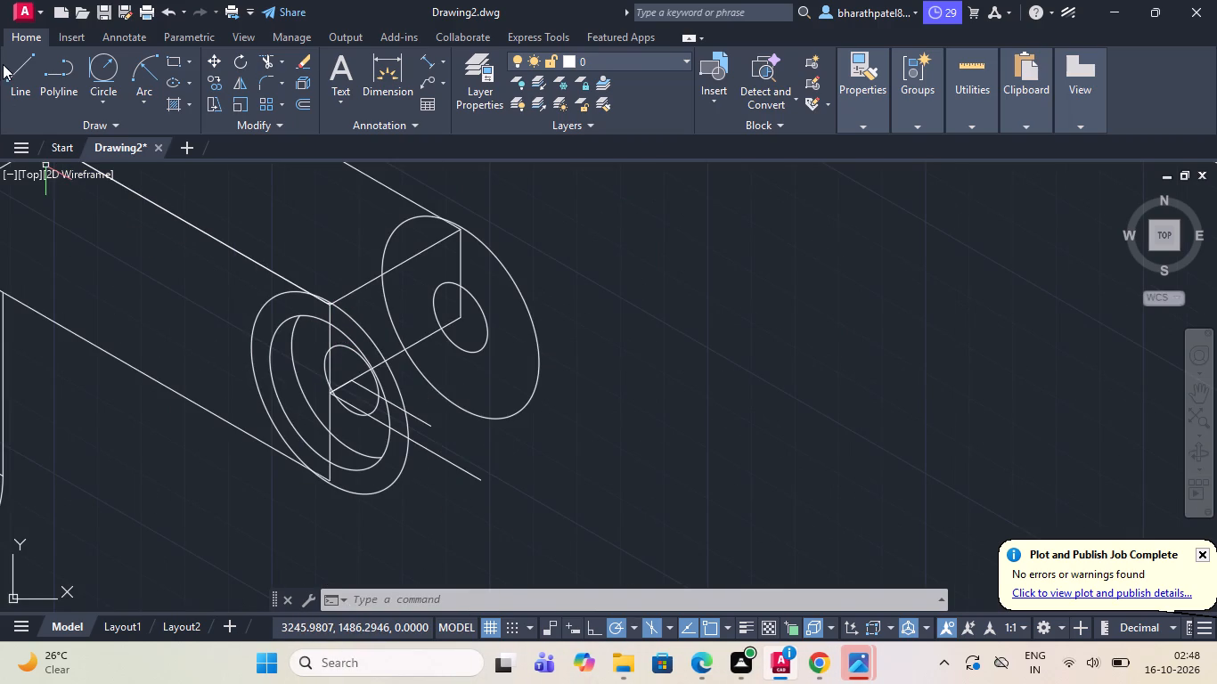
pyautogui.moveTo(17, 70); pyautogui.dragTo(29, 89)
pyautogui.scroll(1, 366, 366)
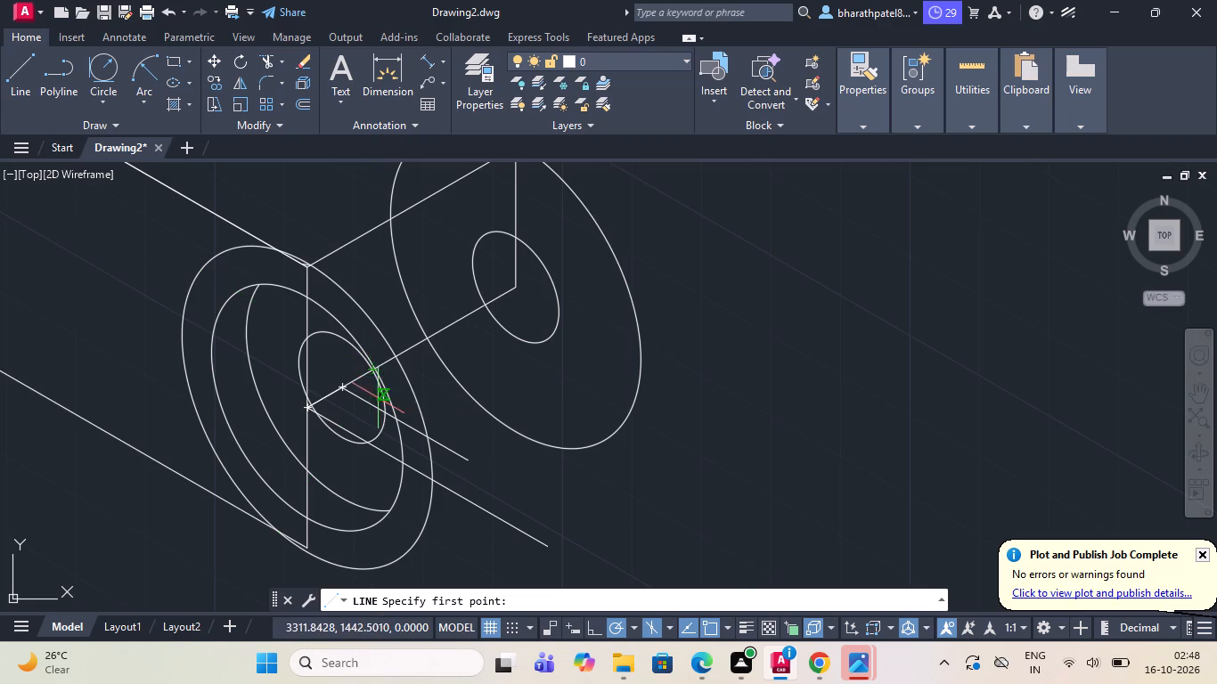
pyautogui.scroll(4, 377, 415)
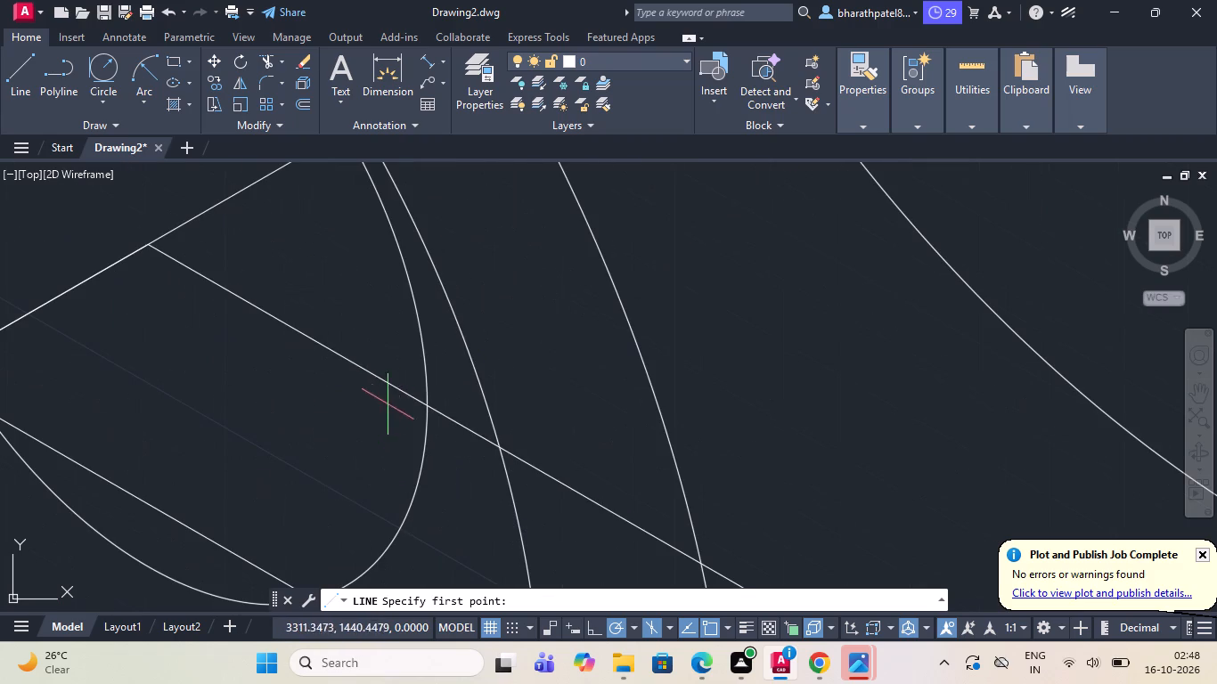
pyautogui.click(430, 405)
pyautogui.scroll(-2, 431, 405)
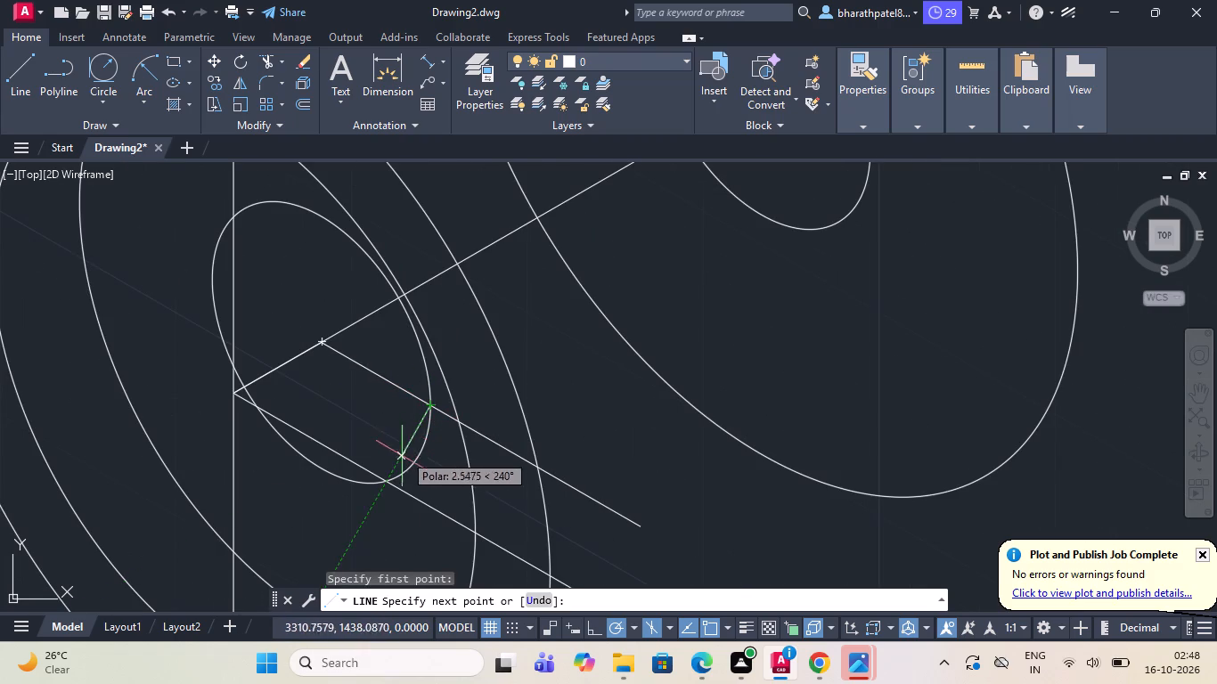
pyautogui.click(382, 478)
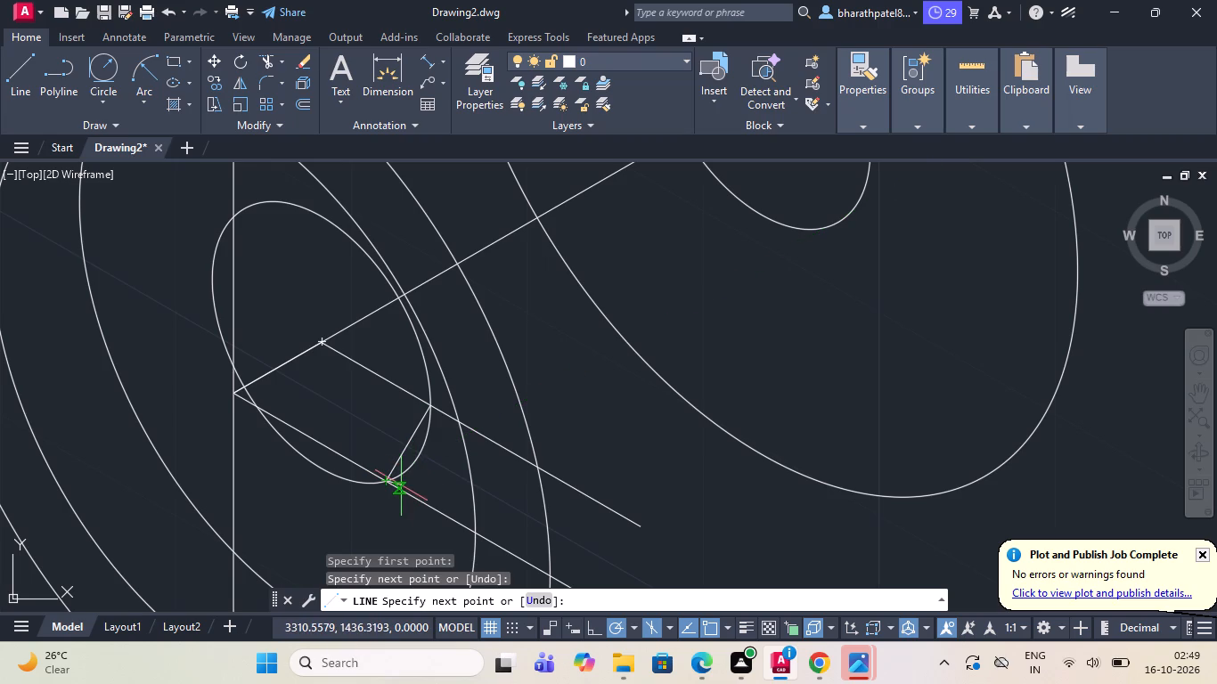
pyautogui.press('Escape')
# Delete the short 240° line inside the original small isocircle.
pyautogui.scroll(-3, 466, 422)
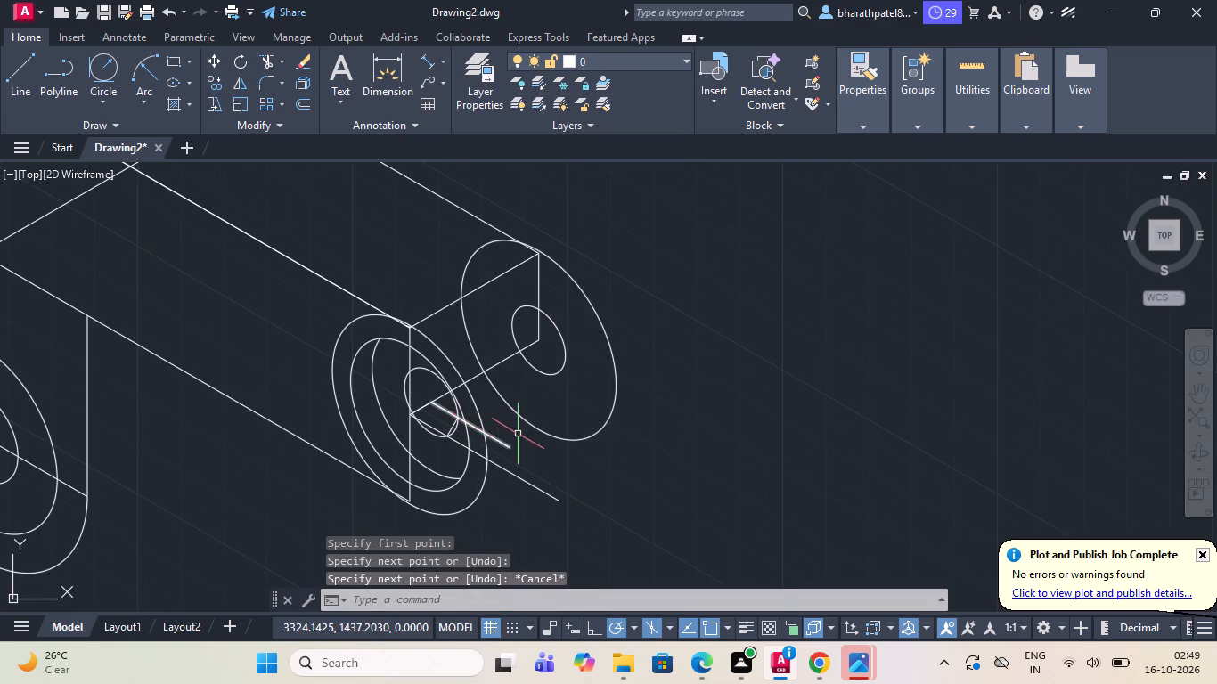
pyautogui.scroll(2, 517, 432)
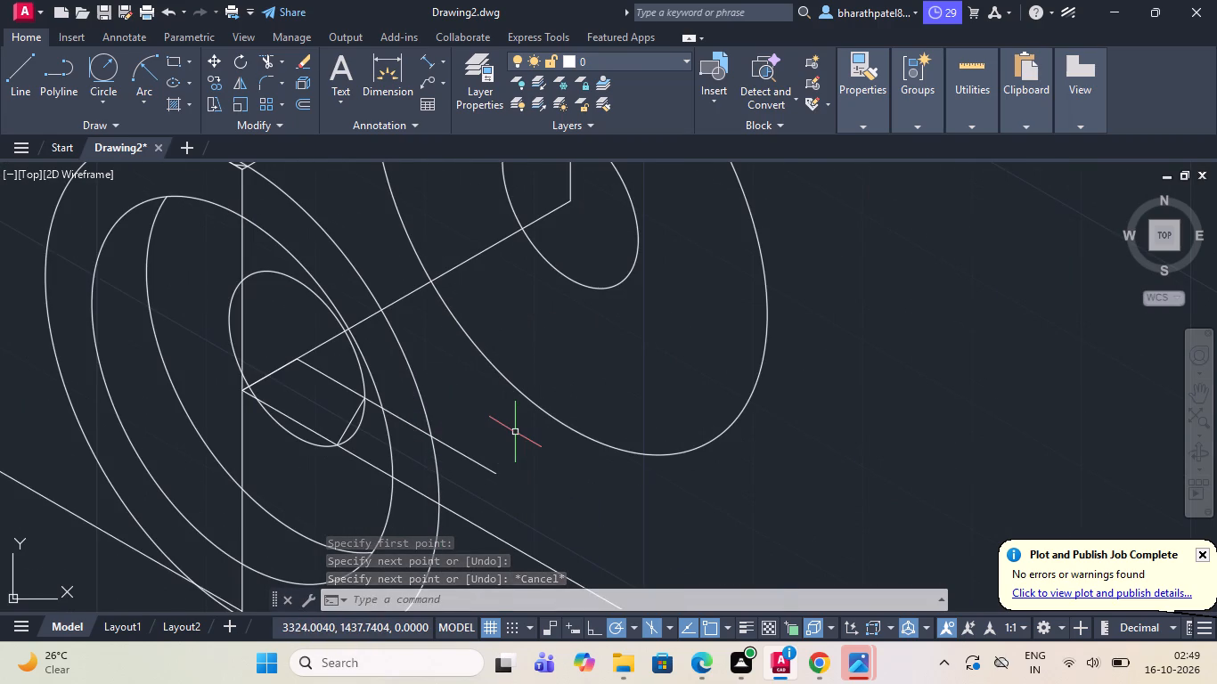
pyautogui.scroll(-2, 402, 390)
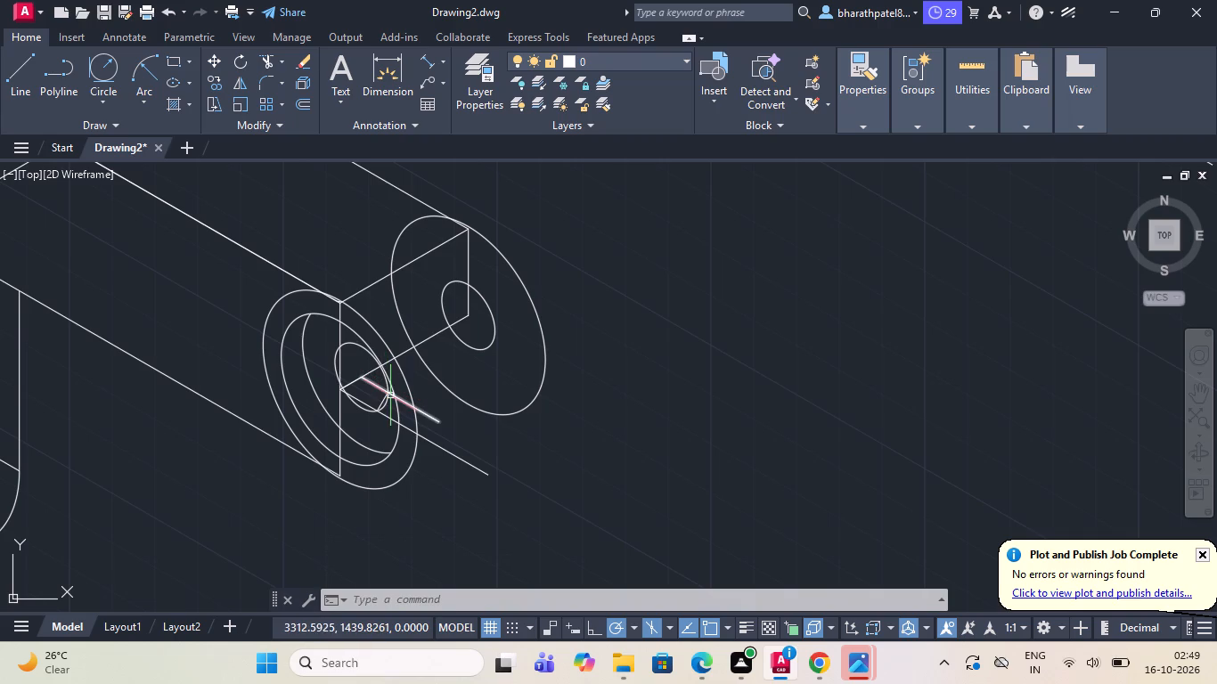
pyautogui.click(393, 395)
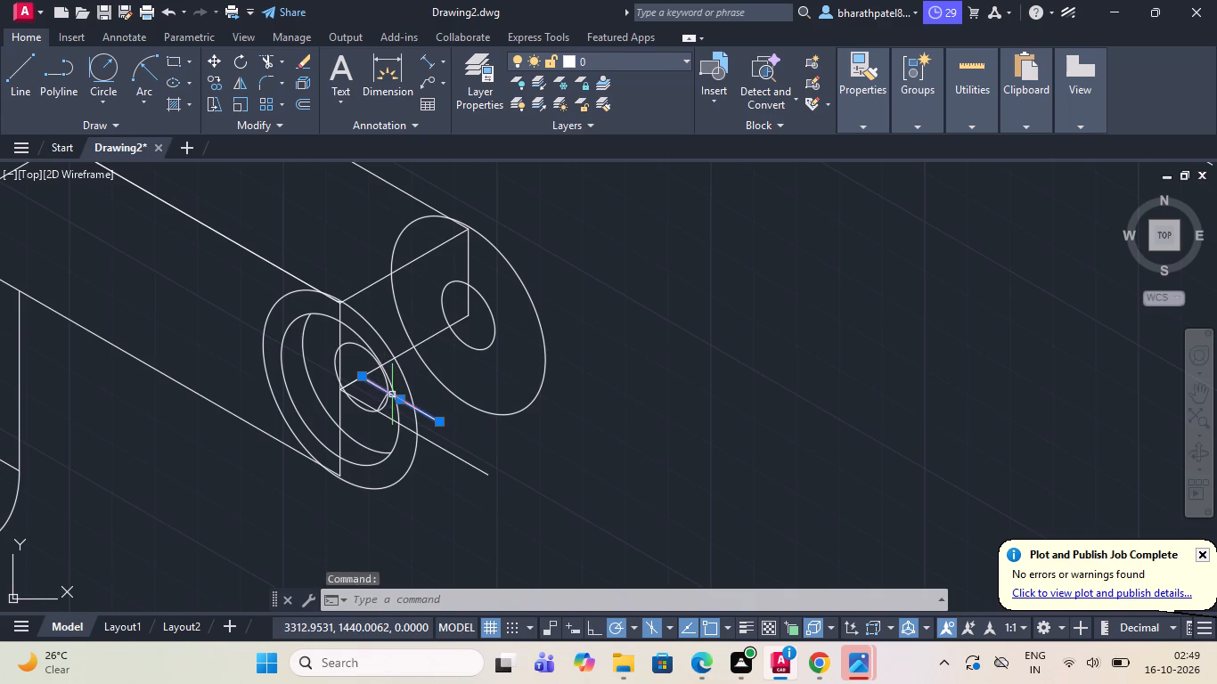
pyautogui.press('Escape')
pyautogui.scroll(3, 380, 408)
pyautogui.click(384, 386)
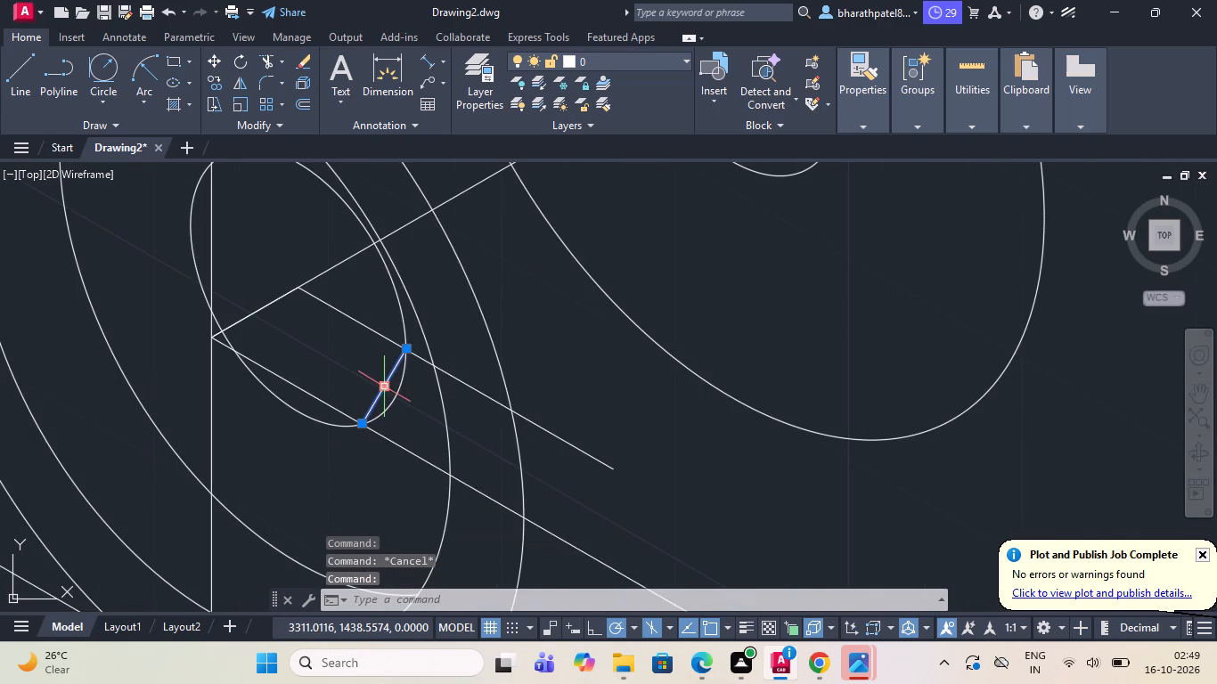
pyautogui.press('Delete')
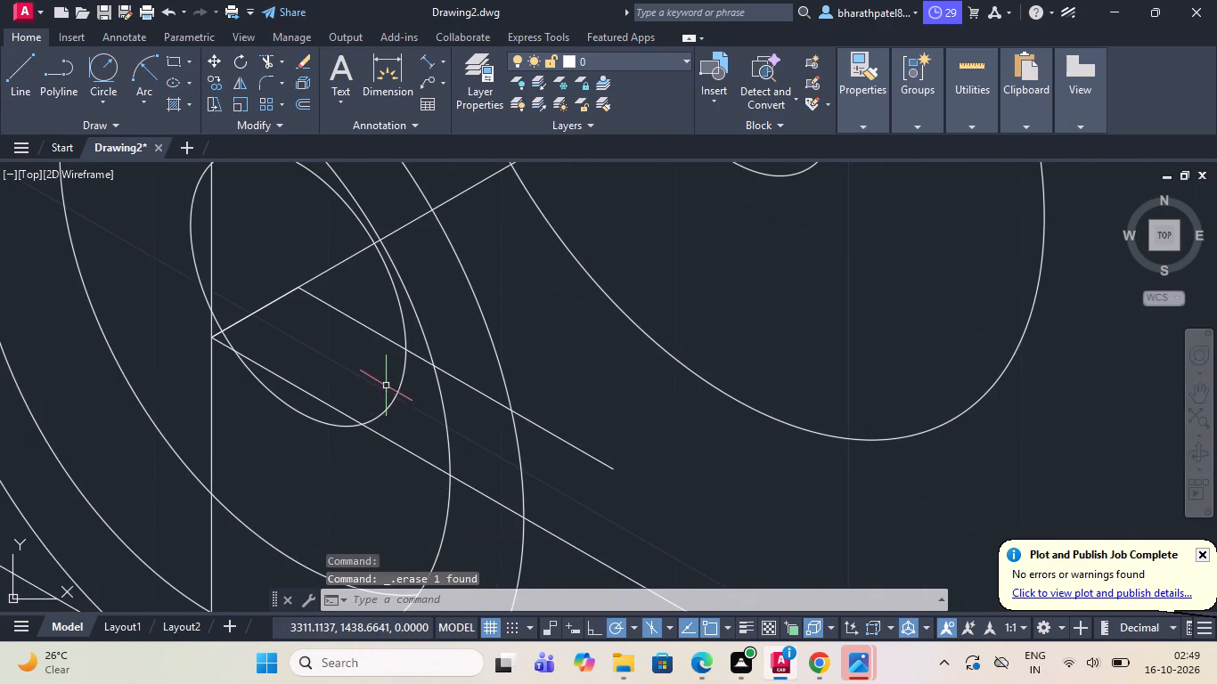
# Draw a 330° line about 27.5 long from the common centre of the near arm's copied isocircles.
pyautogui.scroll(-4, 382, 412)
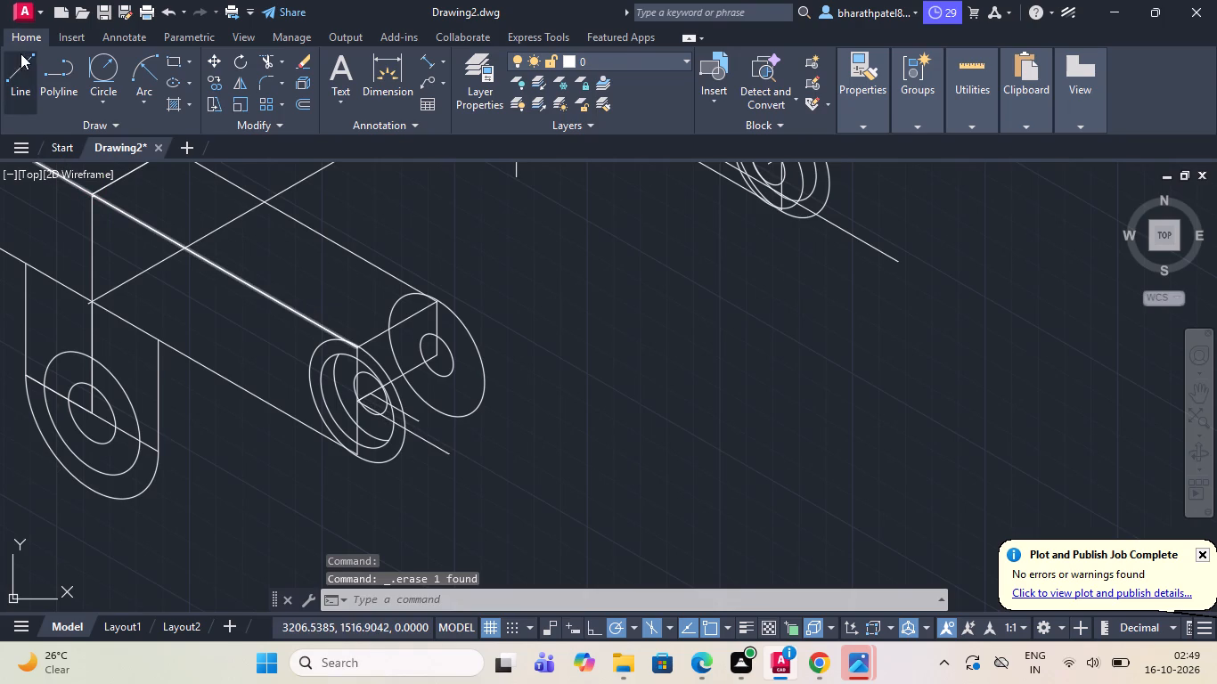
pyautogui.moveTo(19, 65); pyautogui.dragTo(29, 78)
pyautogui.scroll(2, 511, 369)
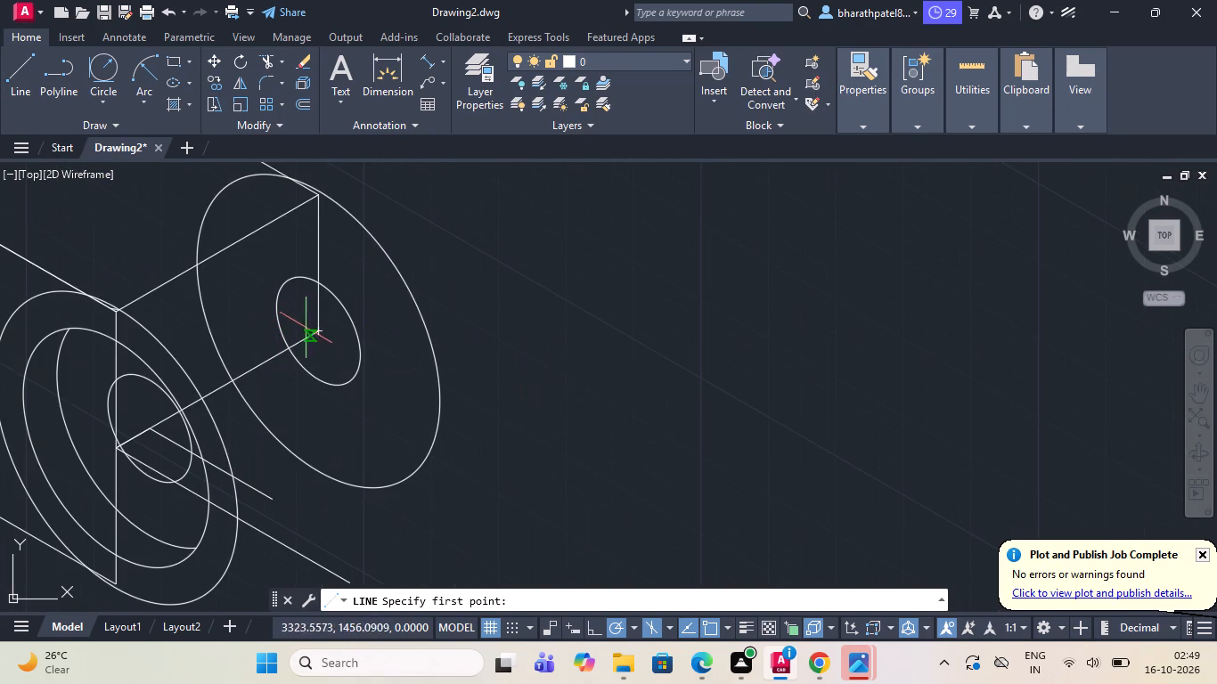
pyautogui.click(318, 330)
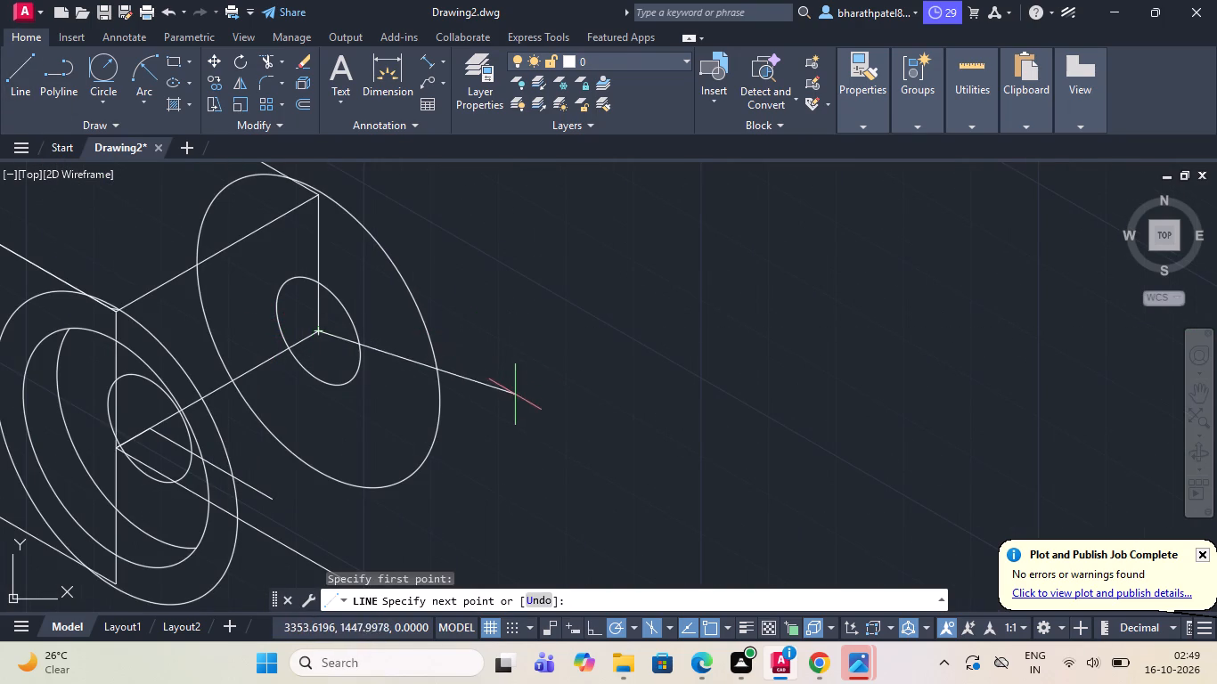
pyautogui.click(502, 441)
pyautogui.press('Escape')
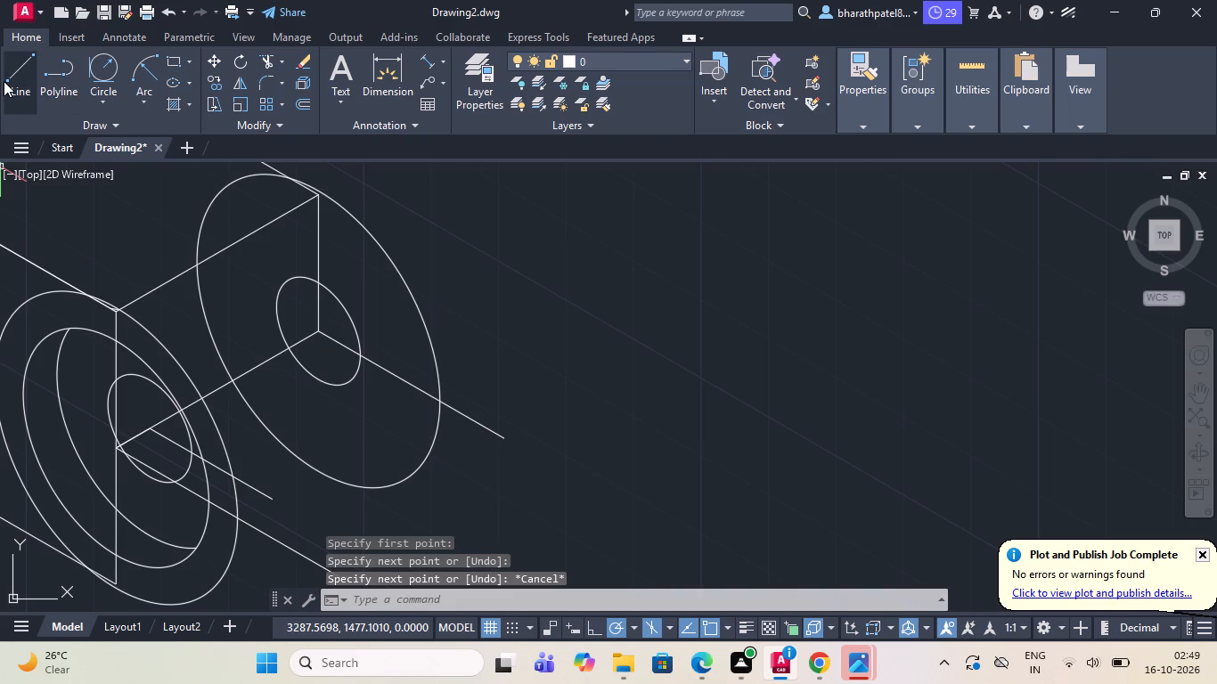
# Draw a line joining the copied small isocircle's crossing with its 330° centre line to the matching crossing on the original.
pyautogui.moveTo(4, 81); pyautogui.dragTo(20, 86)
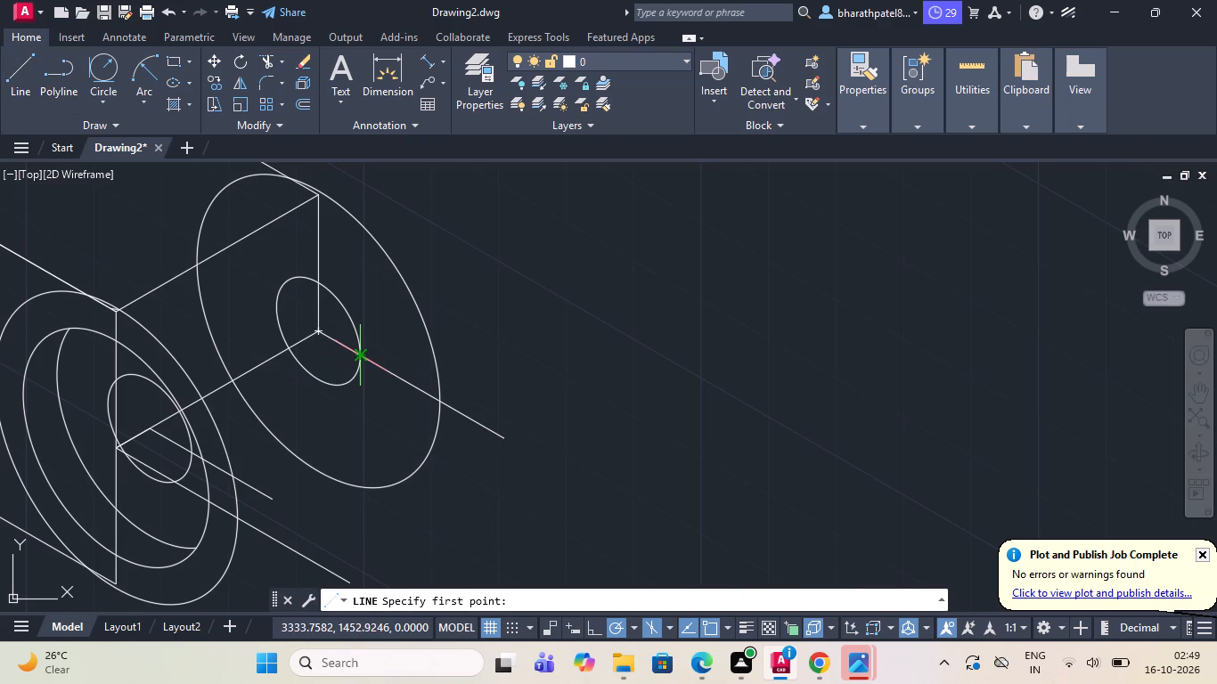
pyautogui.click(357, 356)
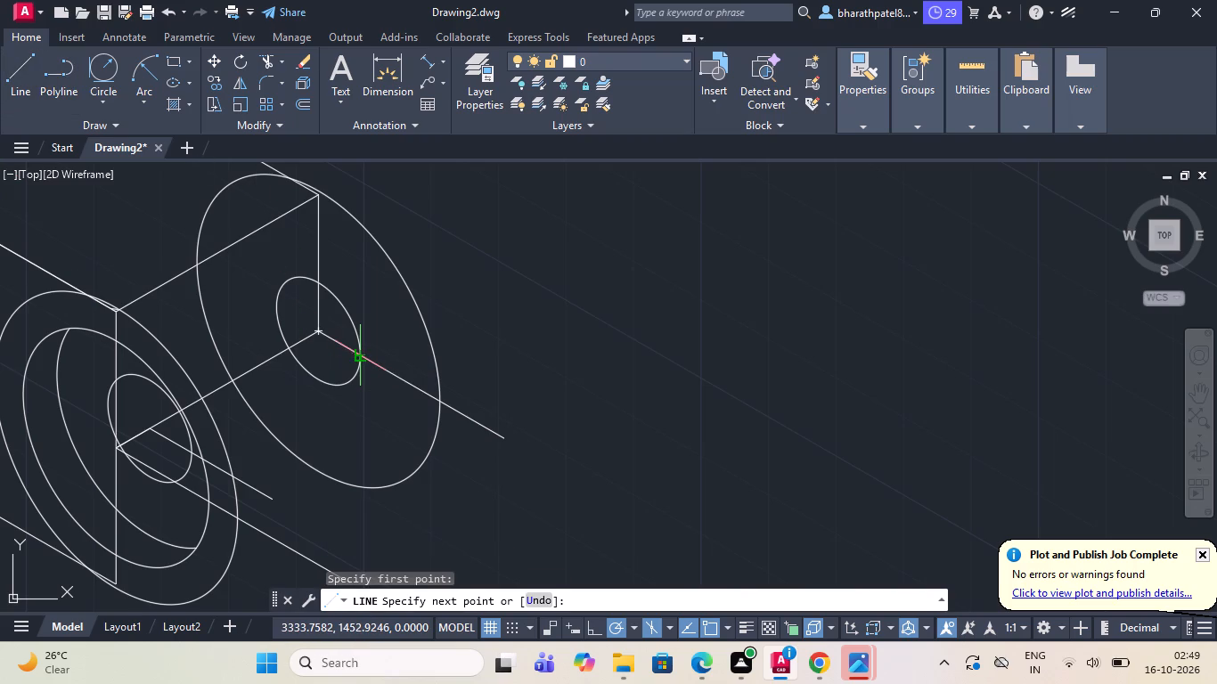
pyautogui.scroll(3, 221, 433)
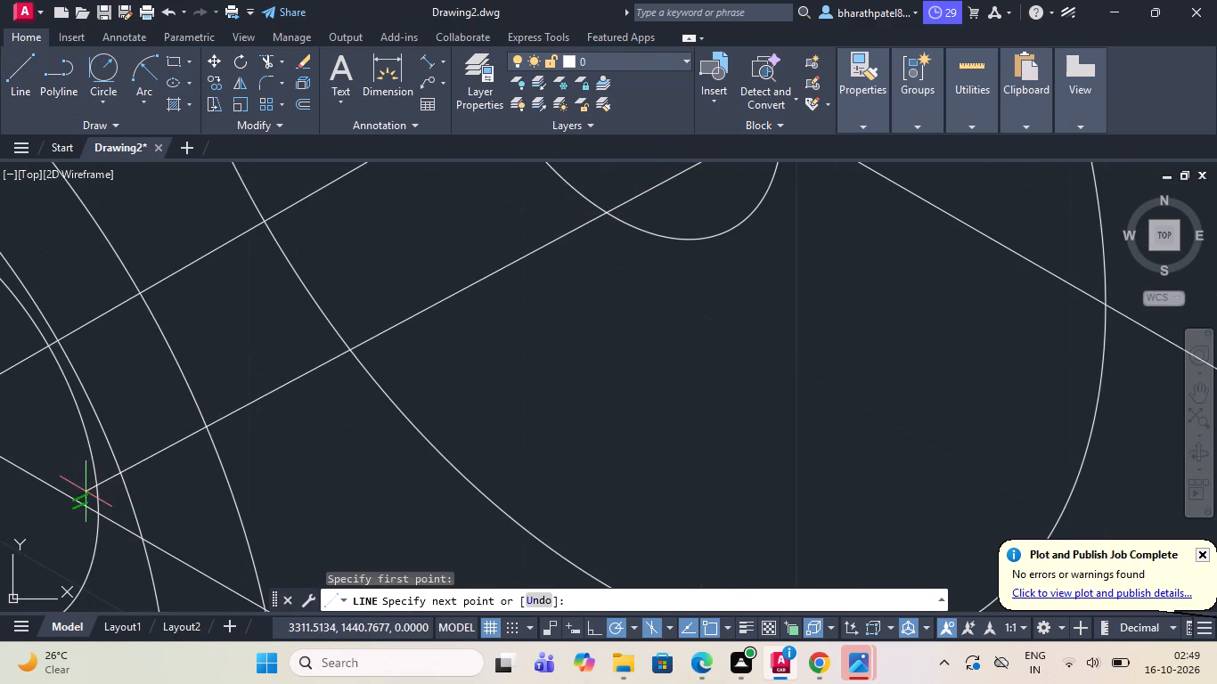
pyautogui.click(95, 516)
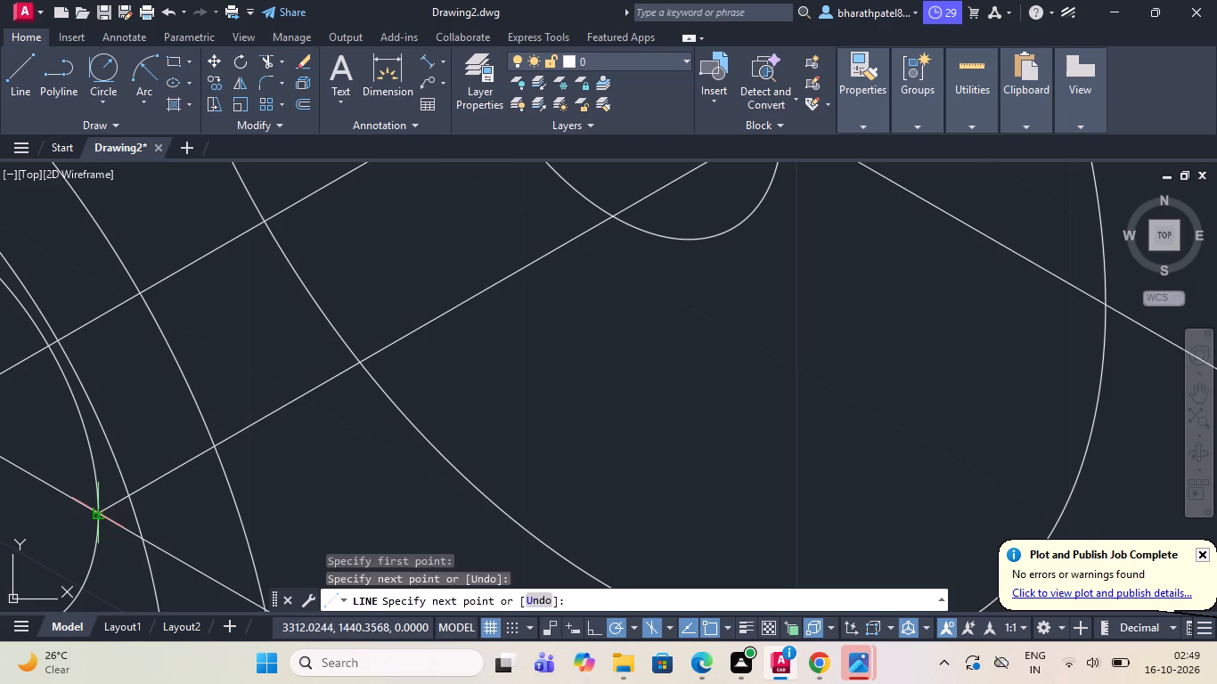
pyautogui.press('Escape')
pyautogui.scroll(-4, 223, 457)
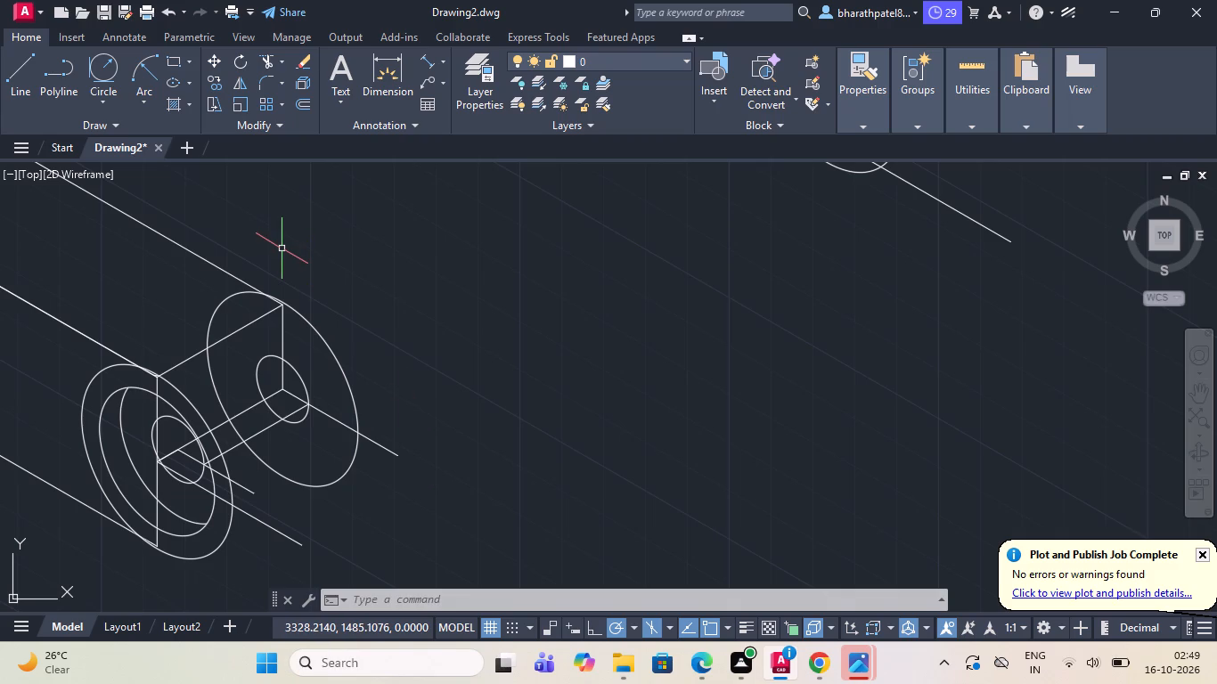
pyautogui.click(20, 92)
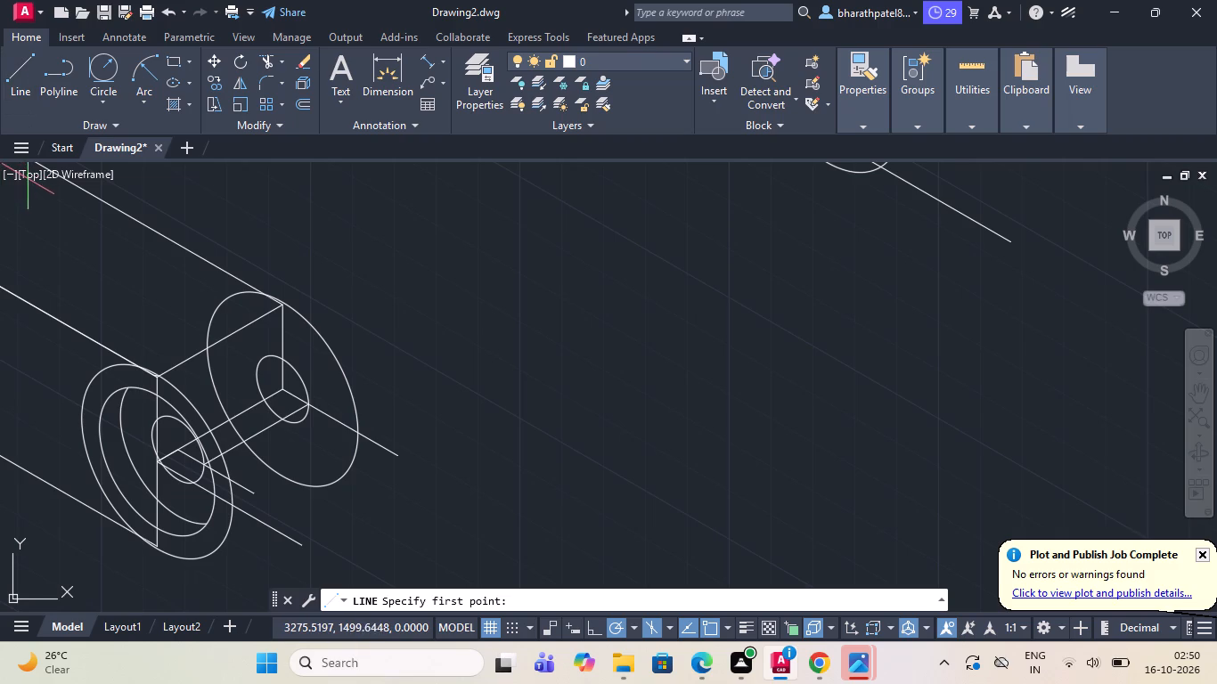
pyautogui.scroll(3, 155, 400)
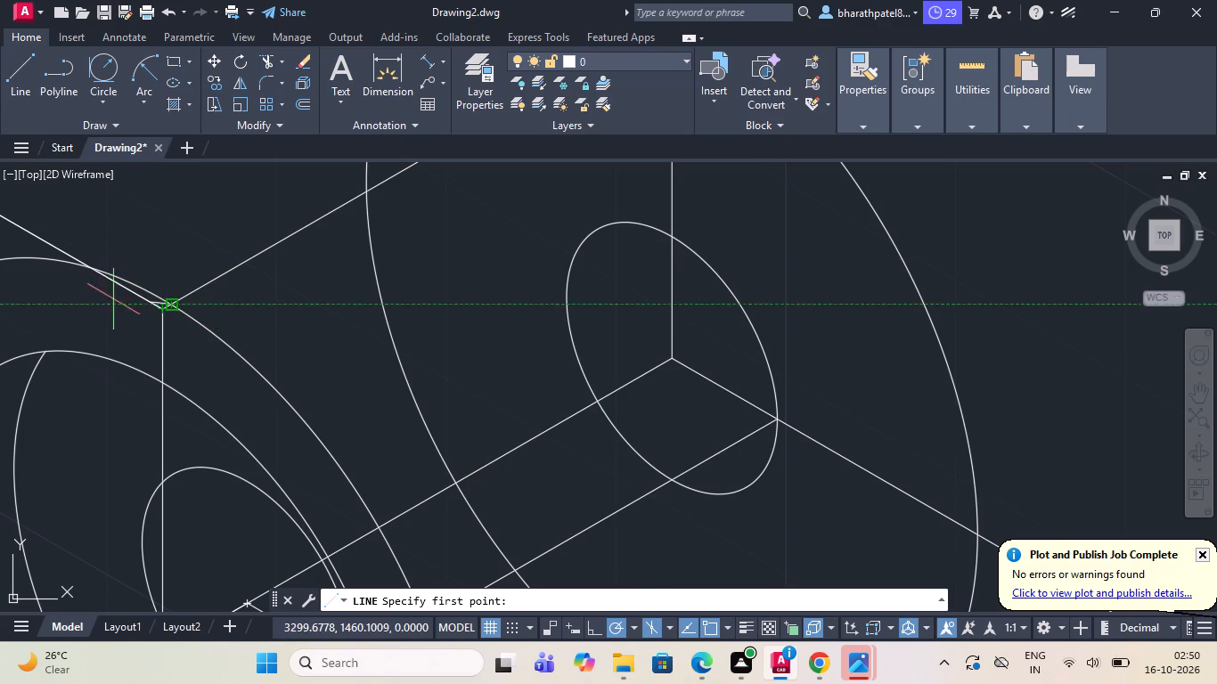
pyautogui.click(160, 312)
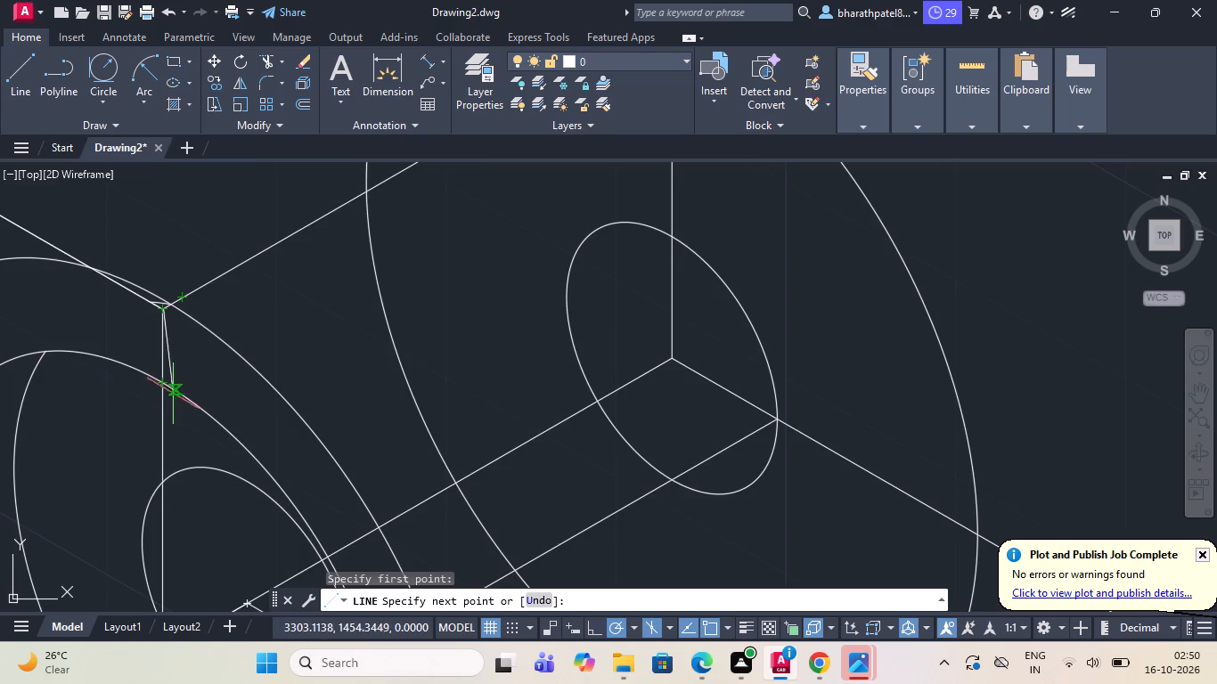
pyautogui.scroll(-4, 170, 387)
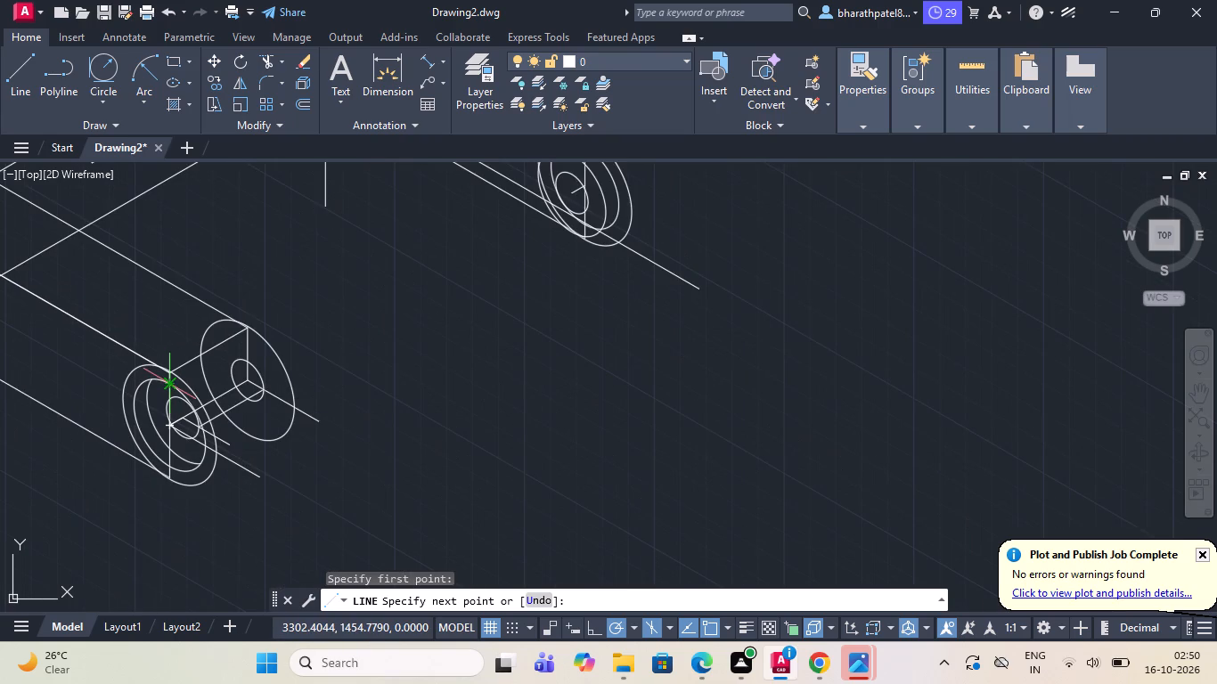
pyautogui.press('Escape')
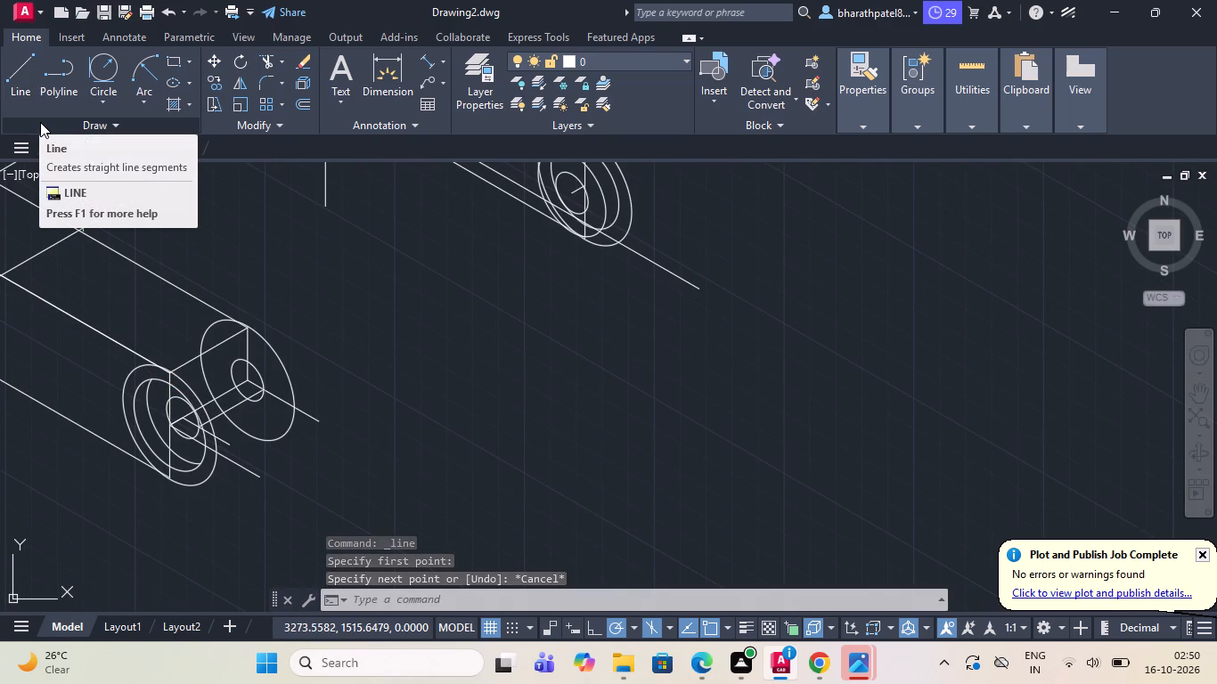
# Draw a 30° line about 31 long from the original end's vertical, where the inner isocircle crosses it, past the copied end's vertical.
pyautogui.click(20, 65)
pyautogui.scroll(2, 192, 349)
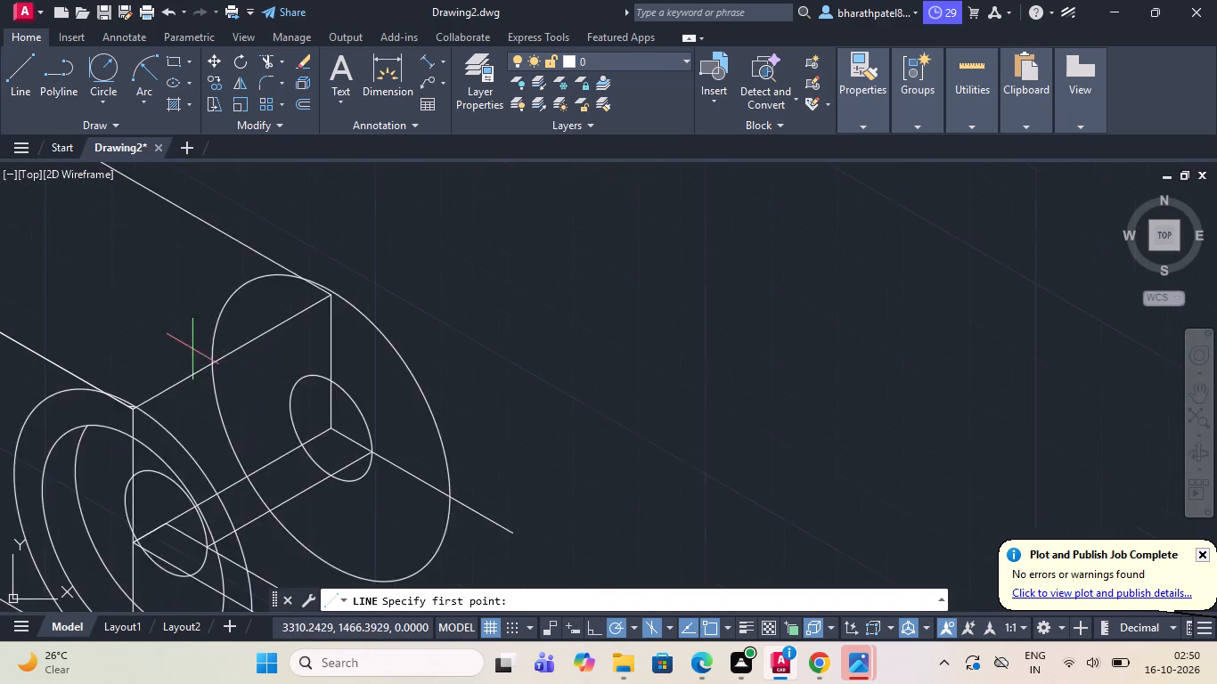
pyautogui.scroll(1, 192, 349)
pyautogui.click(98, 494)
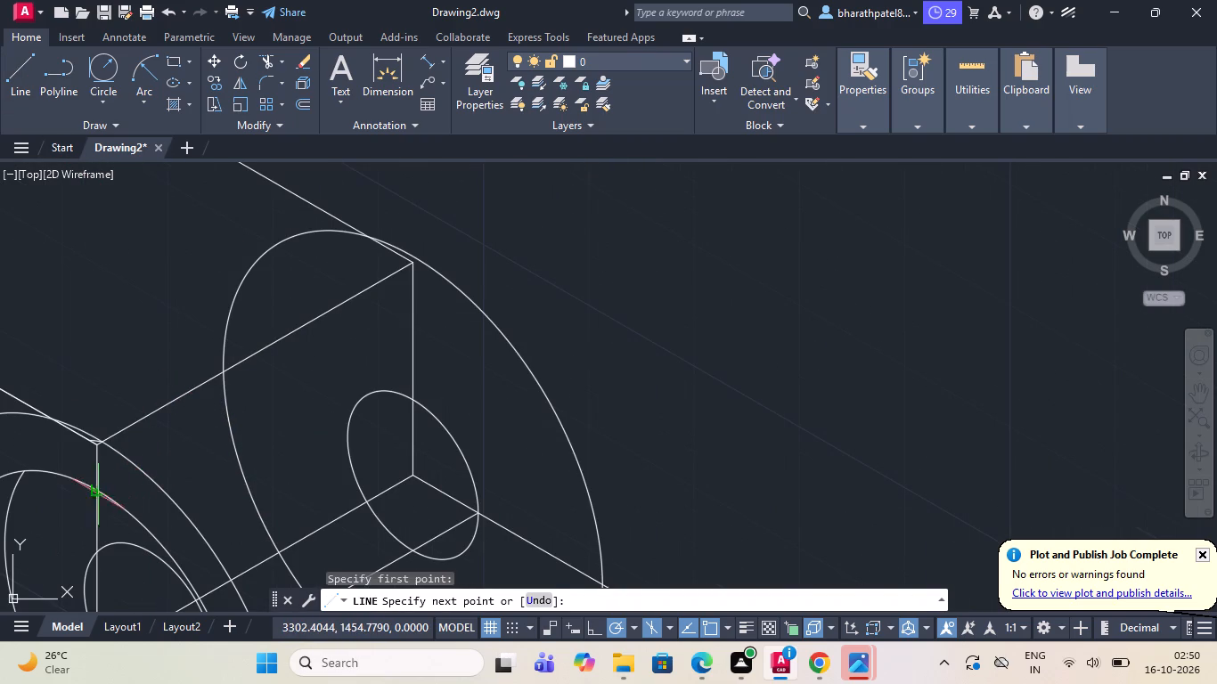
pyautogui.click(428, 306)
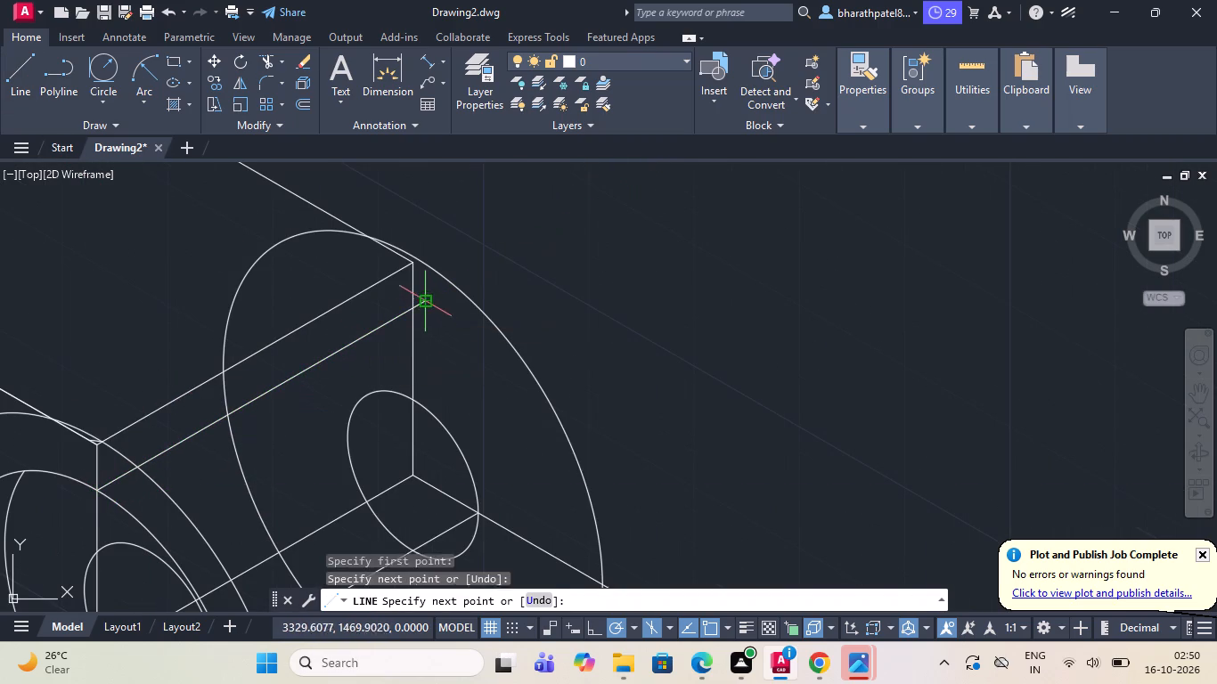
# Draw a 90° line about 5 long from where the original end's outer isocircle crosses the lower 30° line.
pyautogui.press('Escape')
pyautogui.scroll(-2, 202, 322)
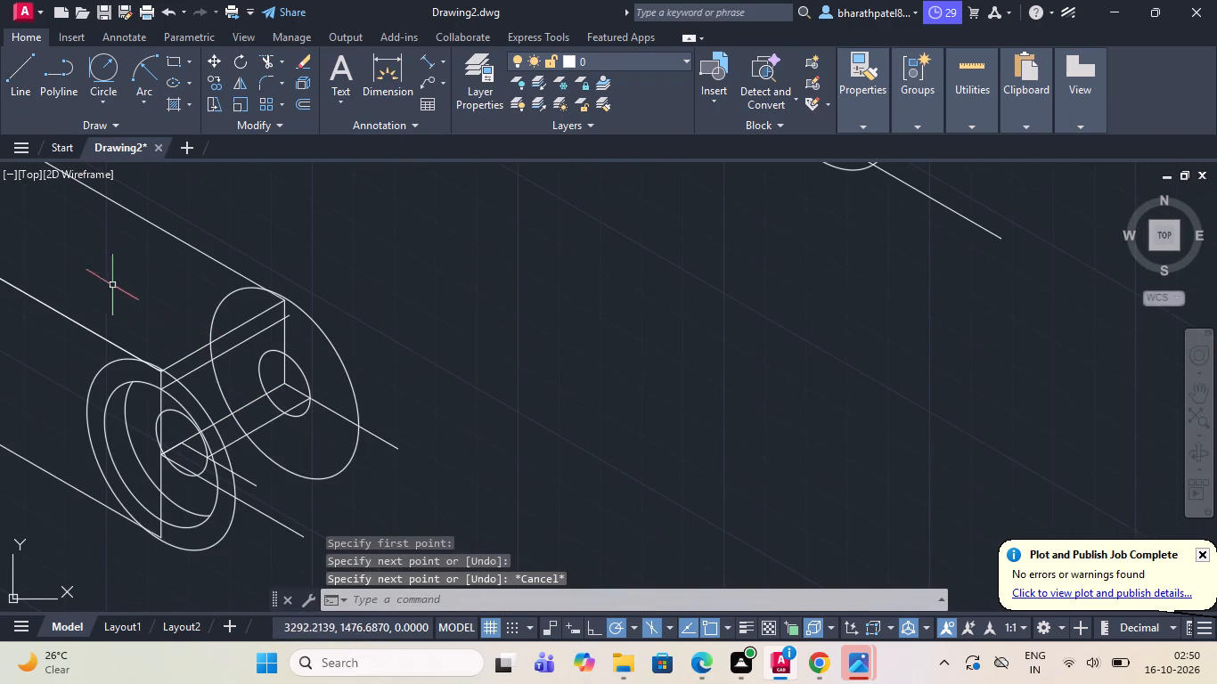
pyautogui.click(5, 76)
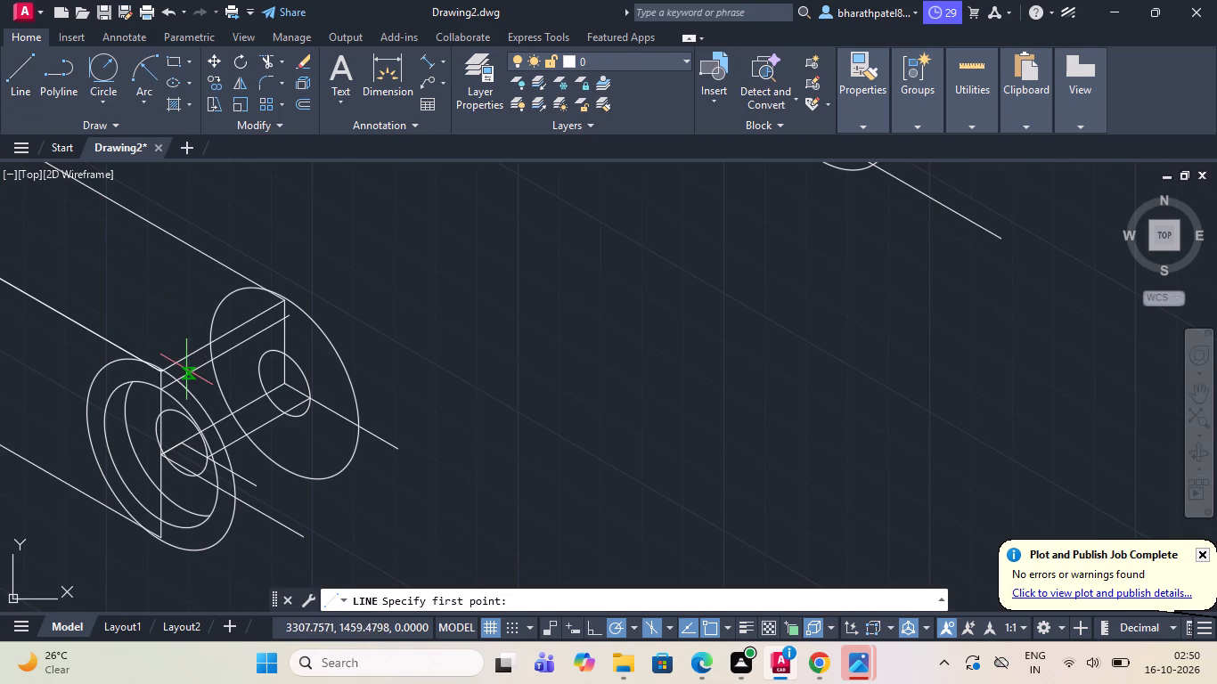
pyautogui.scroll(2, 173, 378)
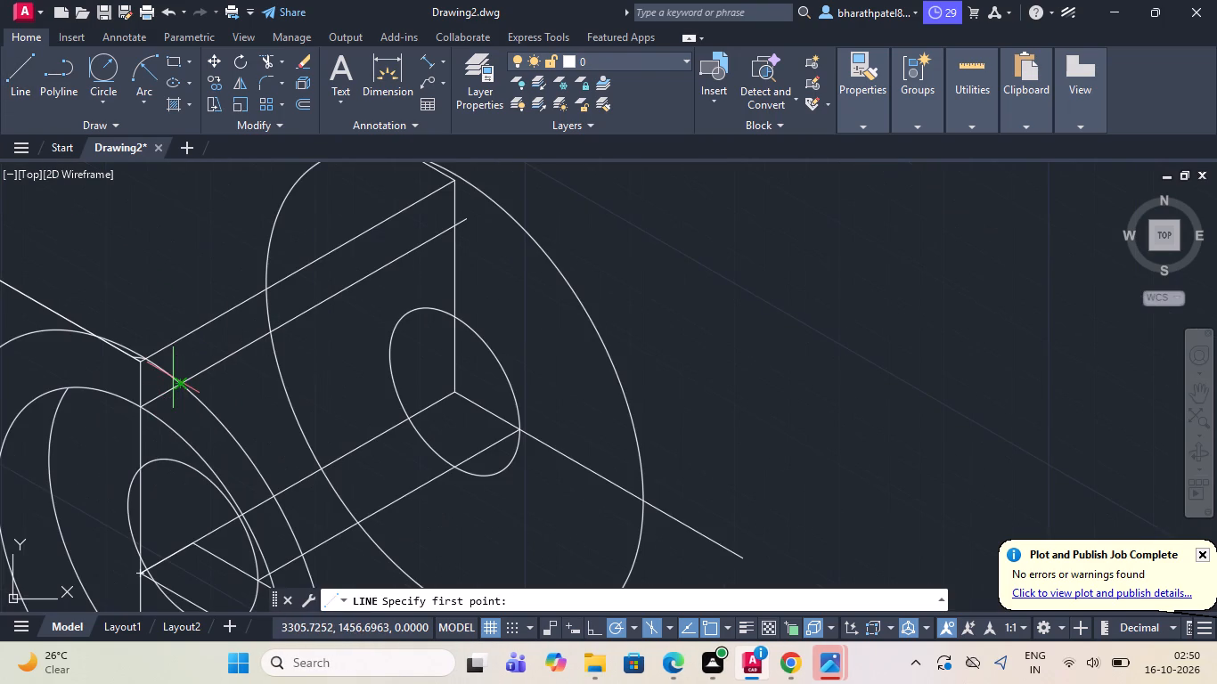
pyautogui.click(179, 383)
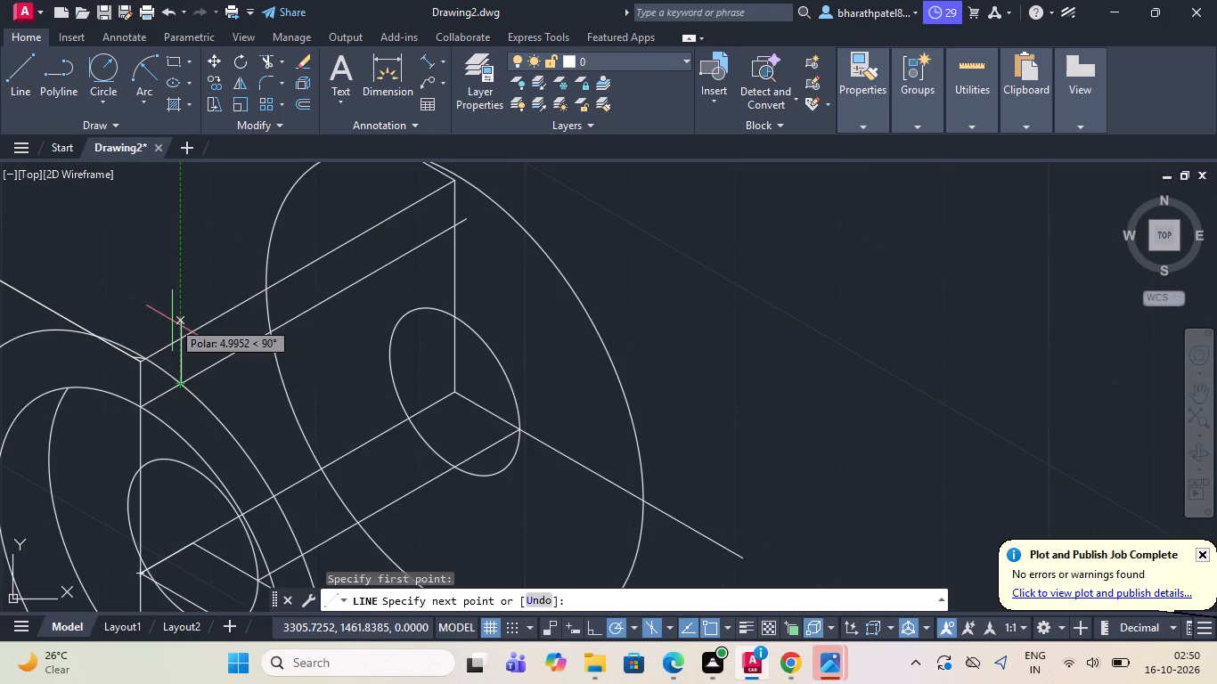
pyautogui.click(172, 318)
pyautogui.press('Escape')
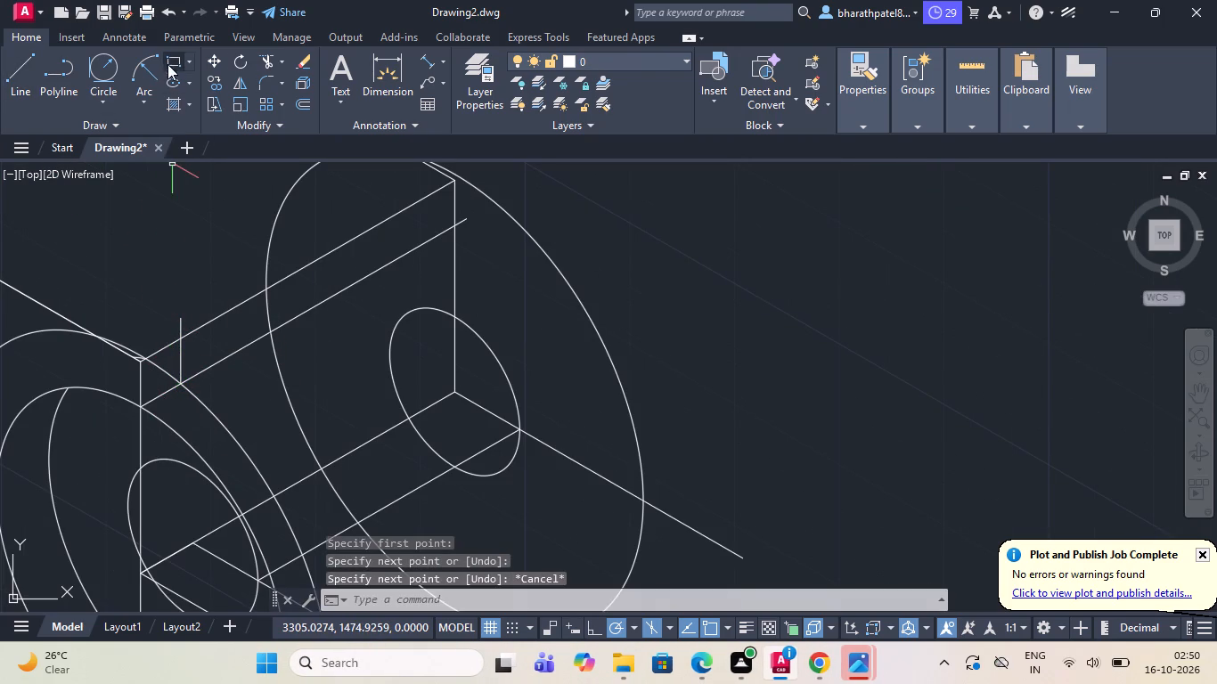
# Trim the 90° line above the upper 30° line, the lower 30° line past the copied vertical, and the inner isocircle beyond the original vertical.
pyautogui.click(266, 59)
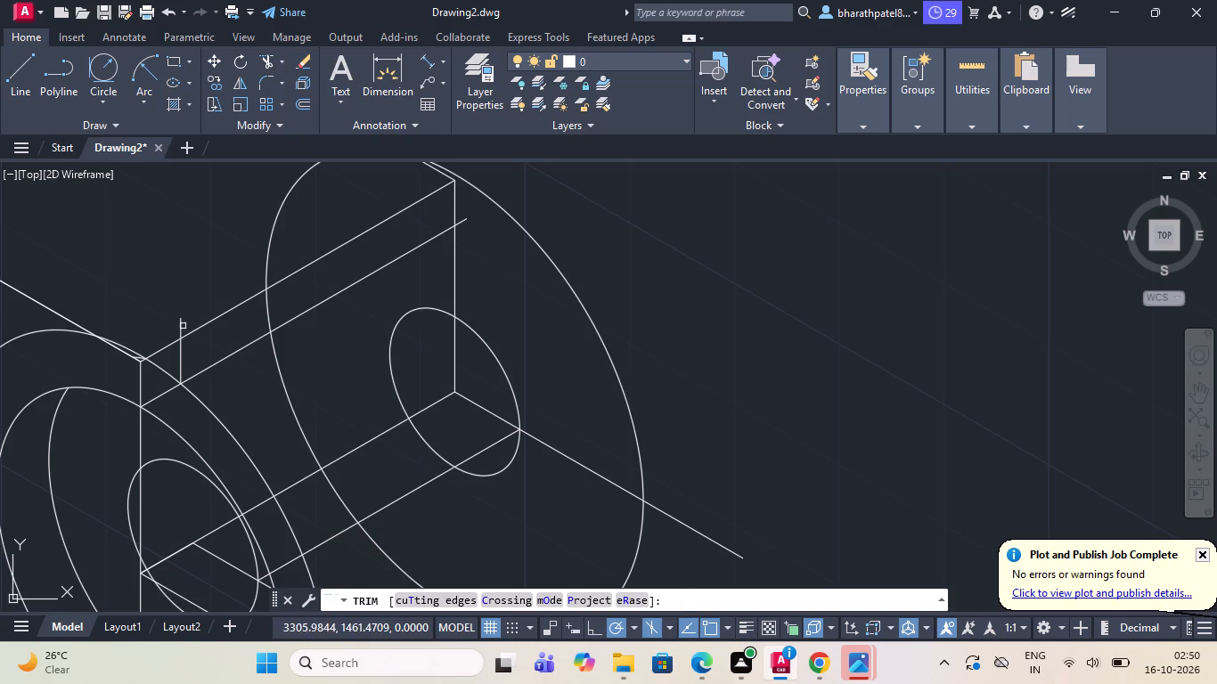
pyautogui.click(182, 326)
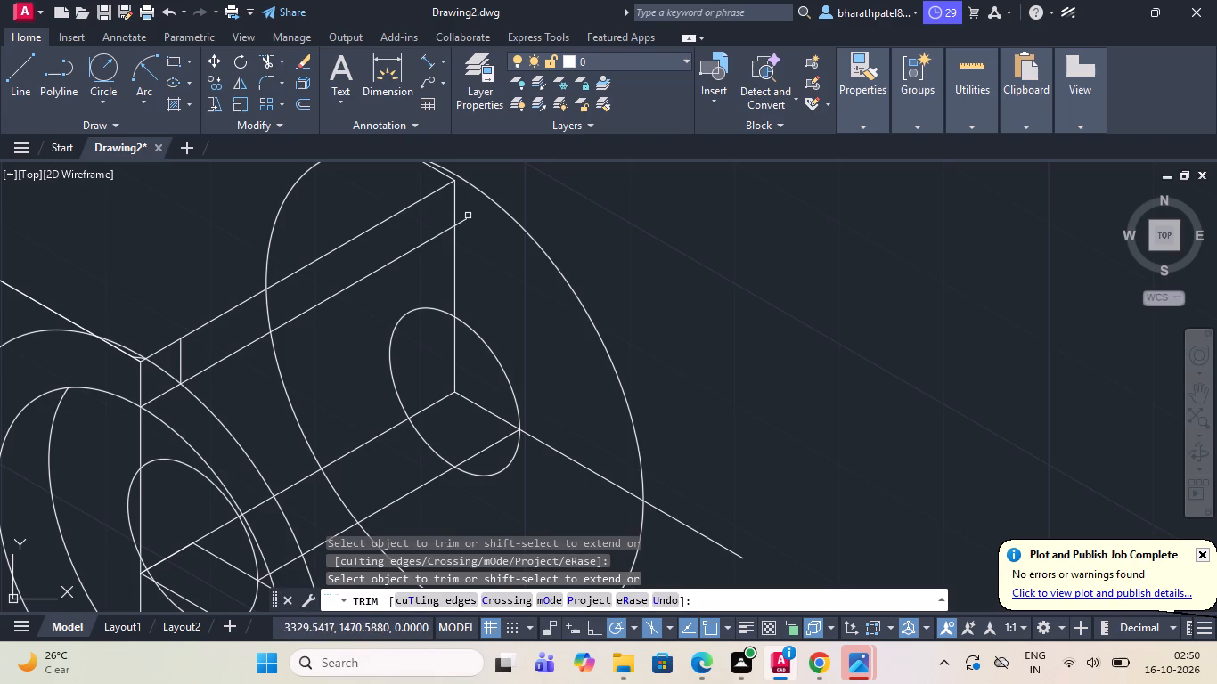
pyautogui.click(462, 223)
pyautogui.scroll(-1, 138, 363)
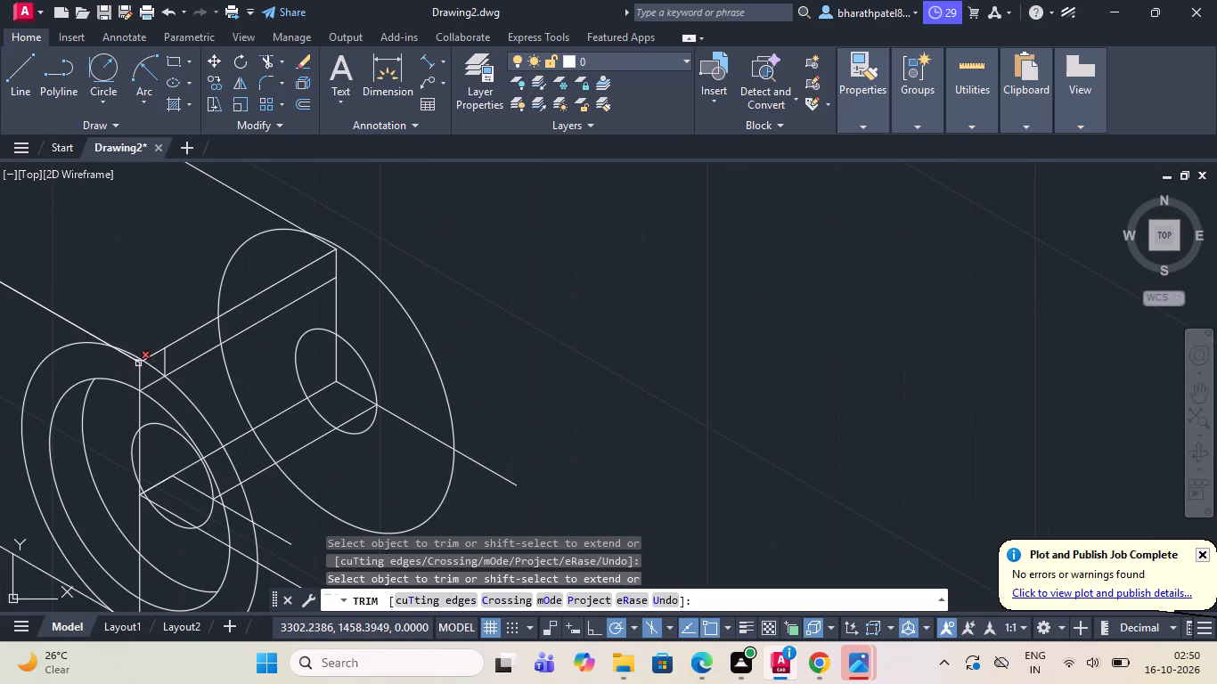
pyautogui.scroll(-1, 138, 375)
pyautogui.scroll(3, 144, 396)
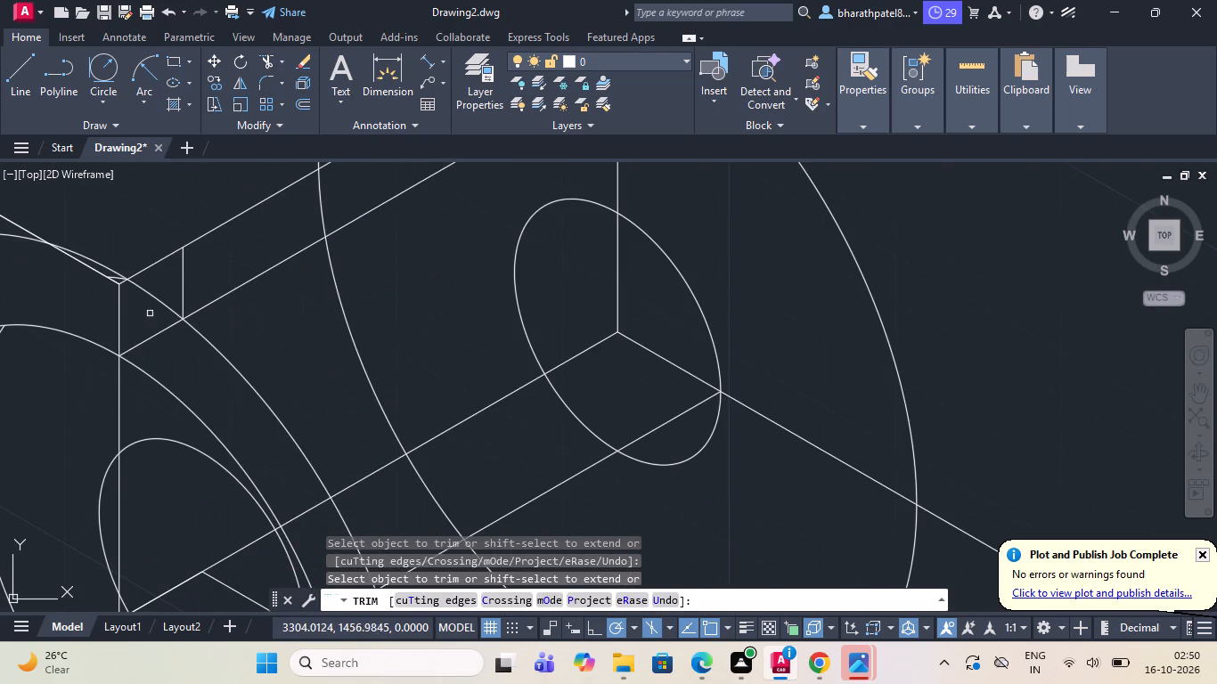
pyautogui.click(163, 382)
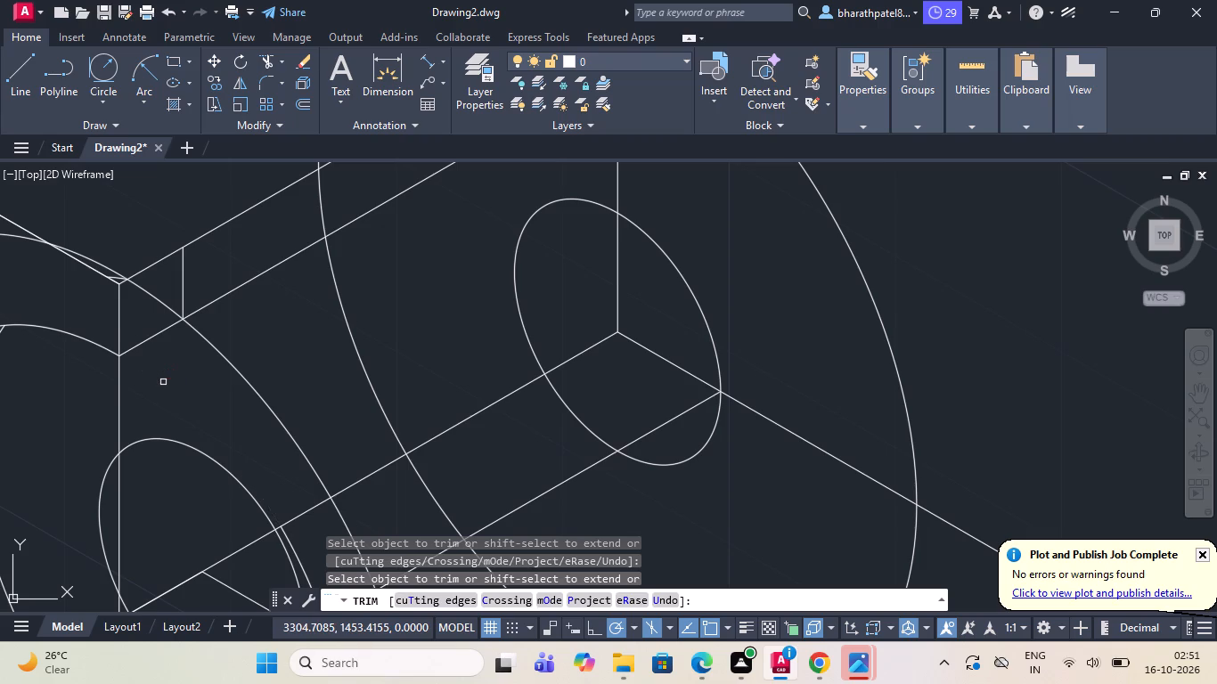
# Draw a 270° line about 9.5 long from the outer isocircle's crossing with the lower 30° line and trim it at the small isocircle.
pyautogui.scroll(-2, 163, 382)
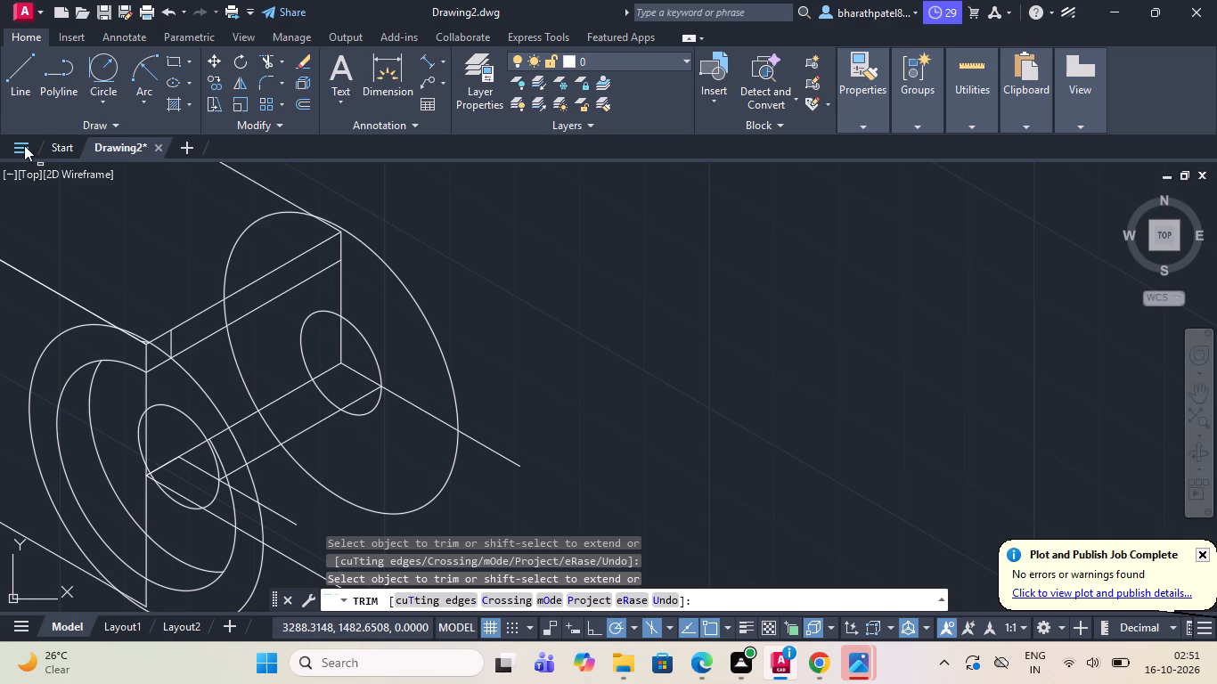
pyautogui.click(16, 72)
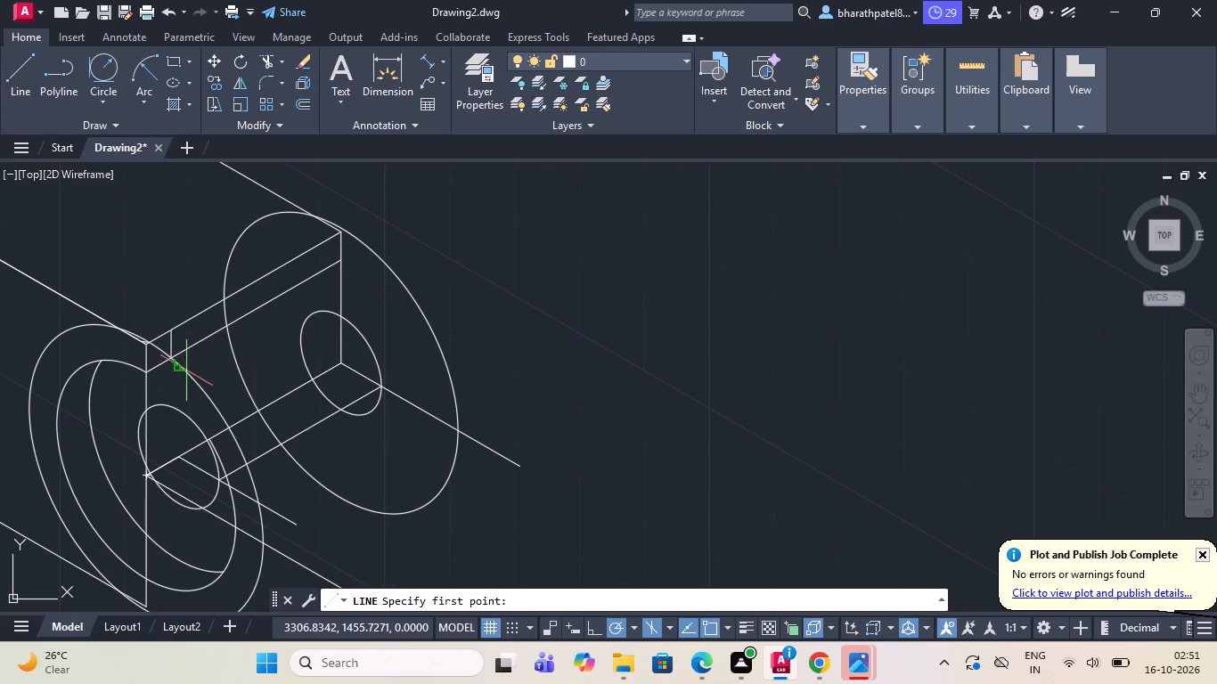
pyautogui.moveTo(168, 362); pyautogui.dragTo(169, 370)
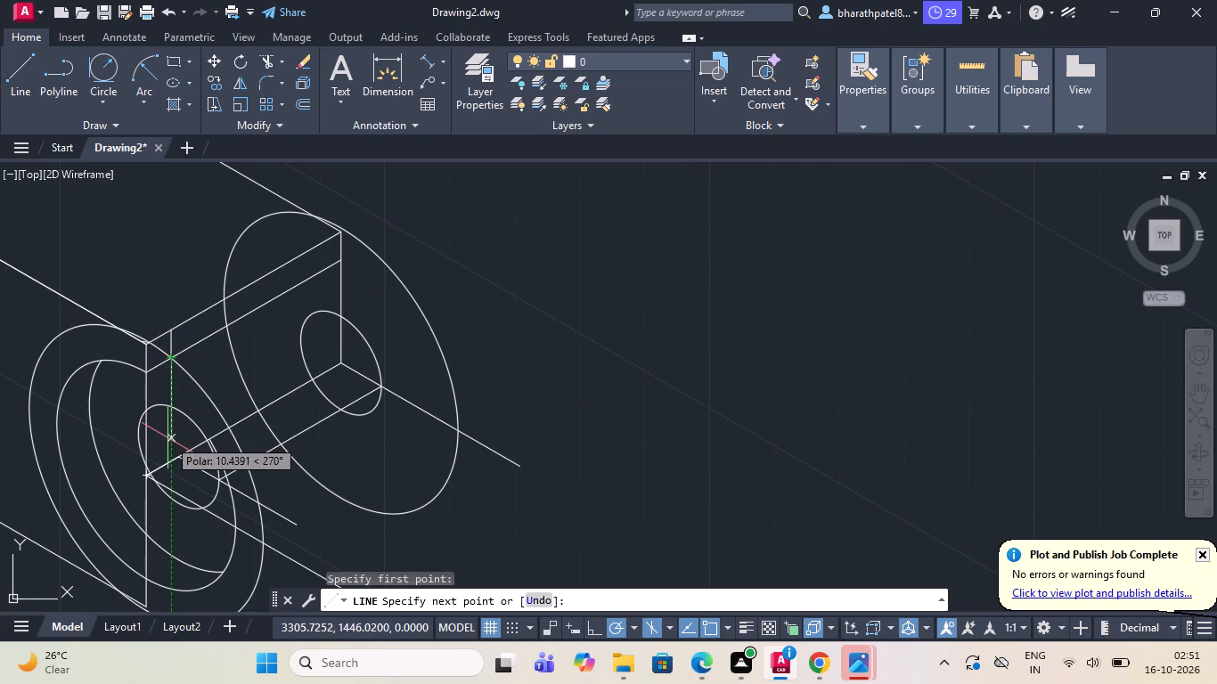
pyautogui.click(166, 432)
pyautogui.press('Escape')
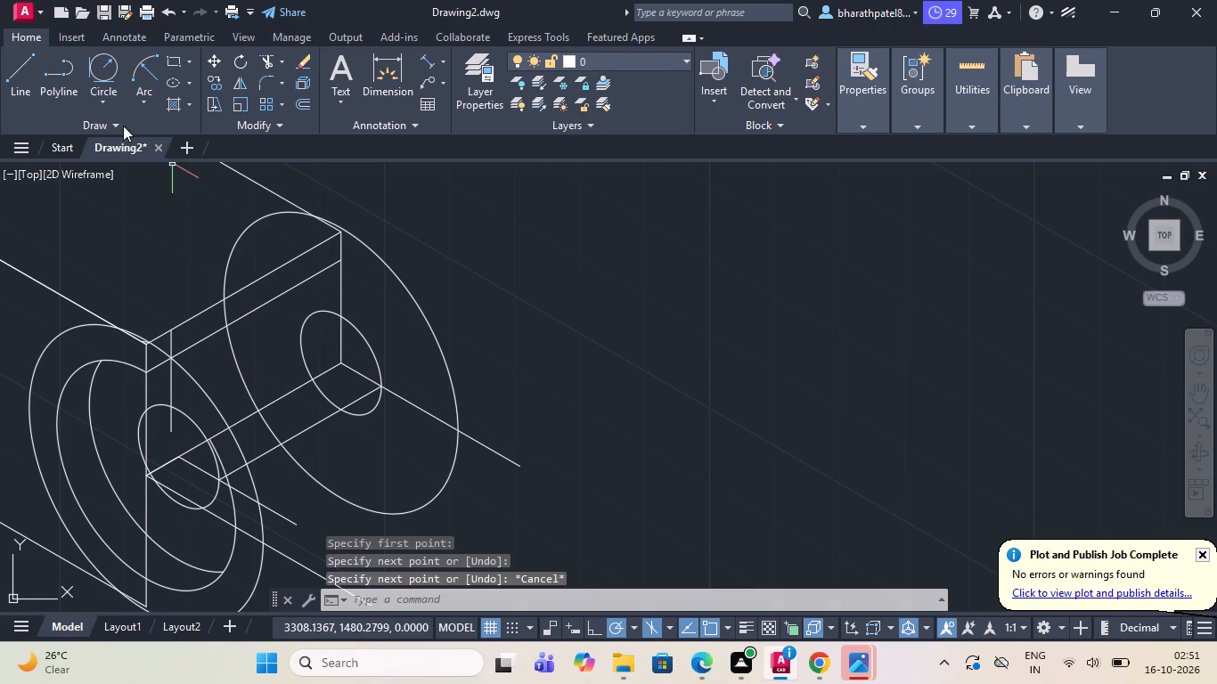
pyautogui.click(264, 62)
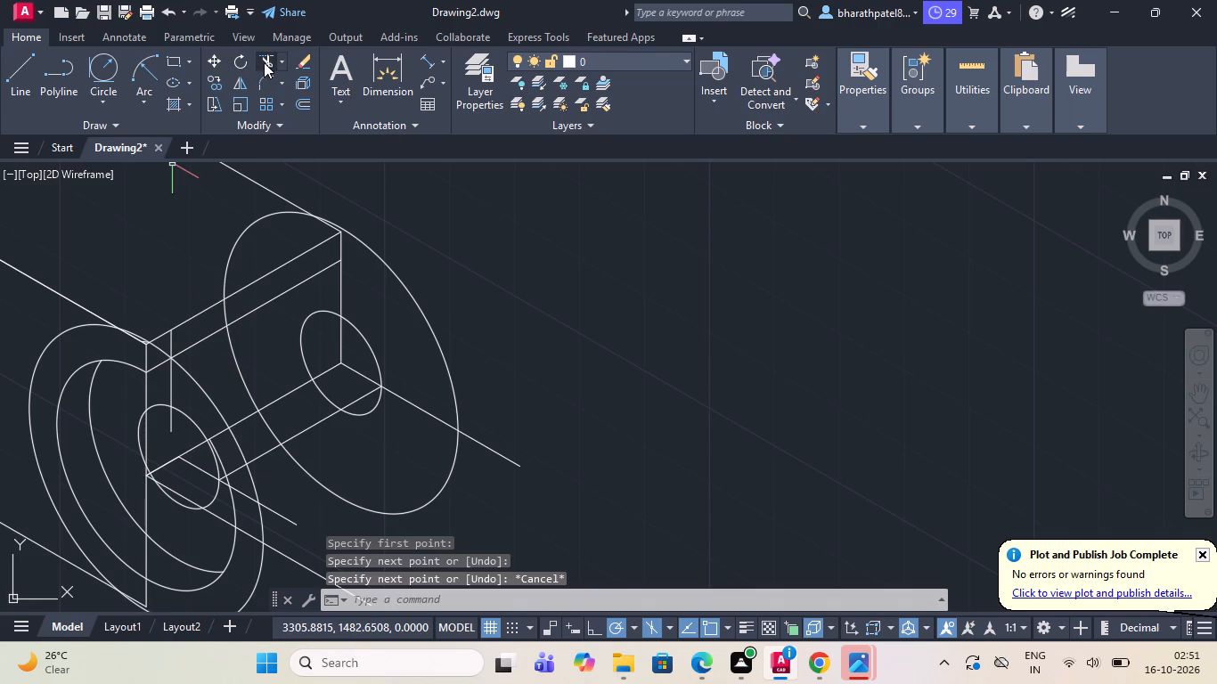
pyautogui.click(169, 414)
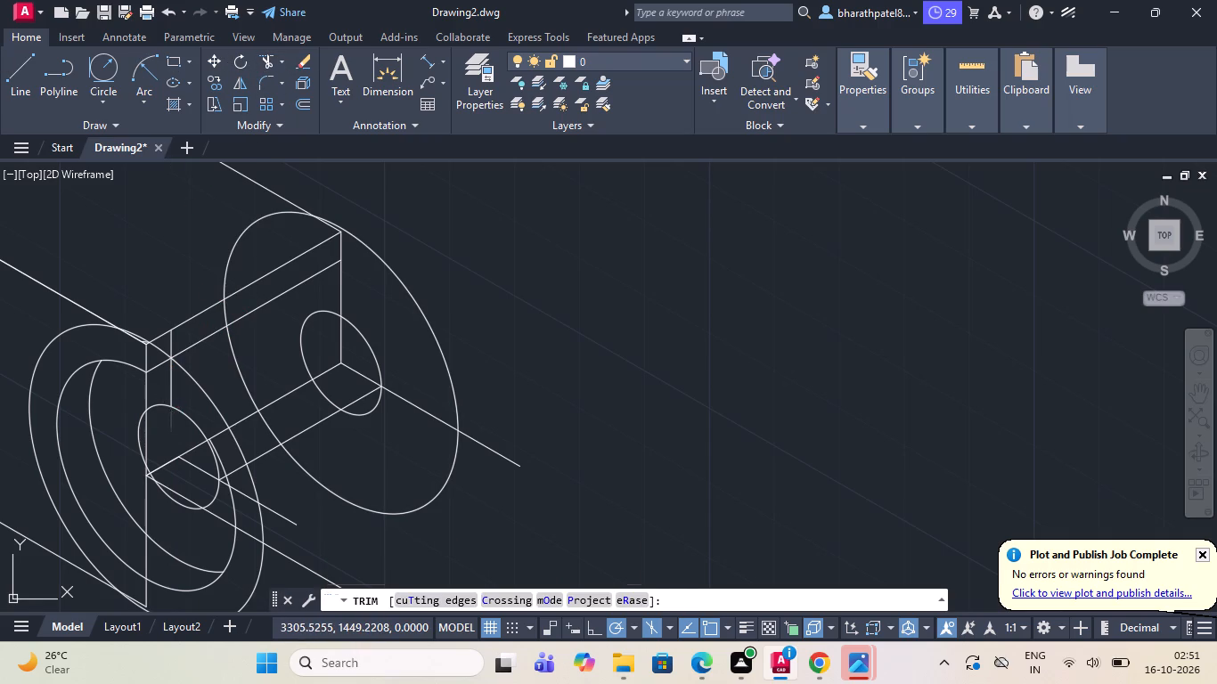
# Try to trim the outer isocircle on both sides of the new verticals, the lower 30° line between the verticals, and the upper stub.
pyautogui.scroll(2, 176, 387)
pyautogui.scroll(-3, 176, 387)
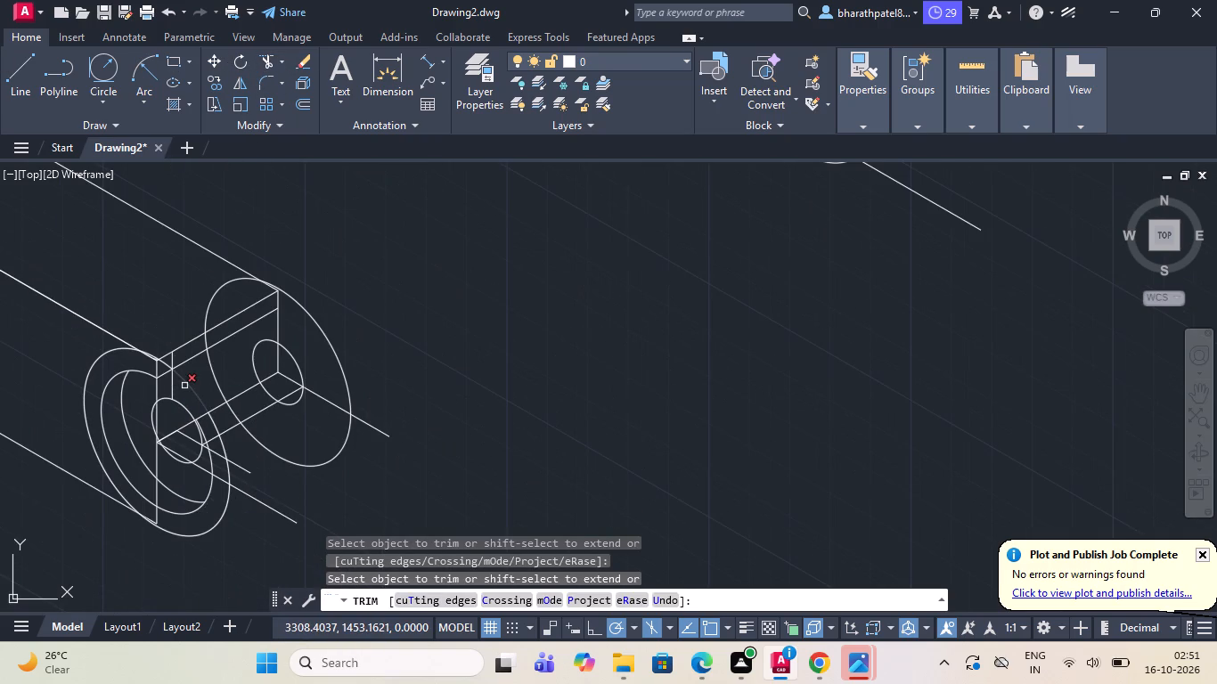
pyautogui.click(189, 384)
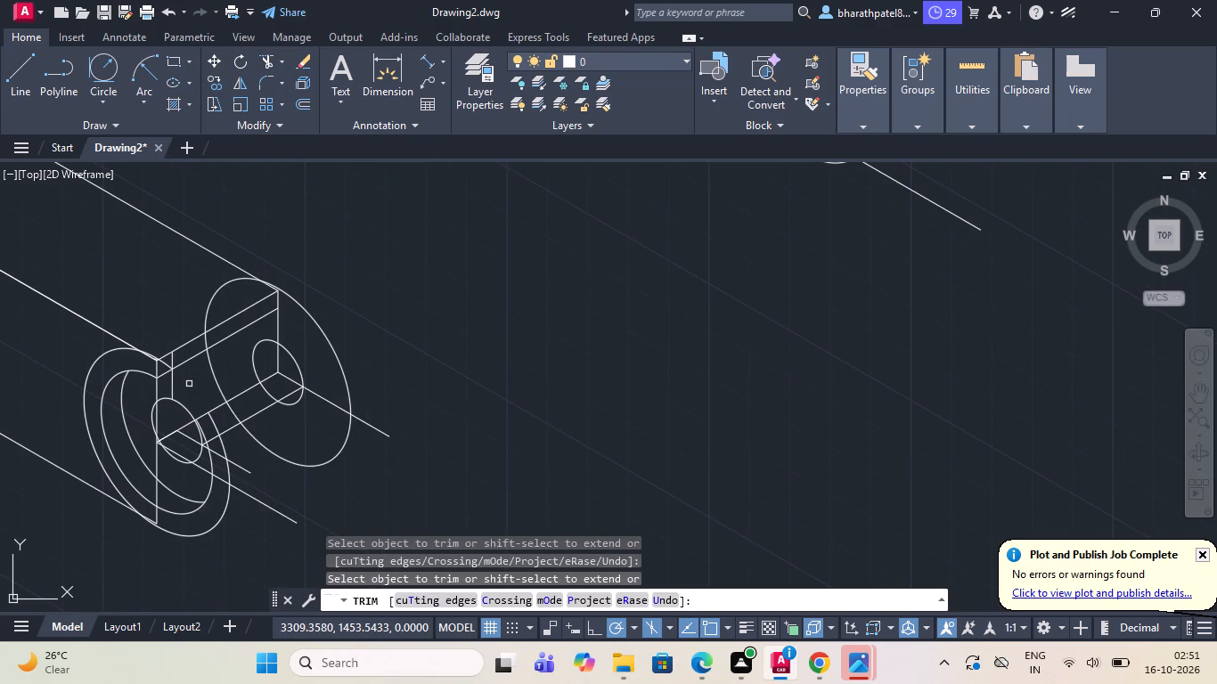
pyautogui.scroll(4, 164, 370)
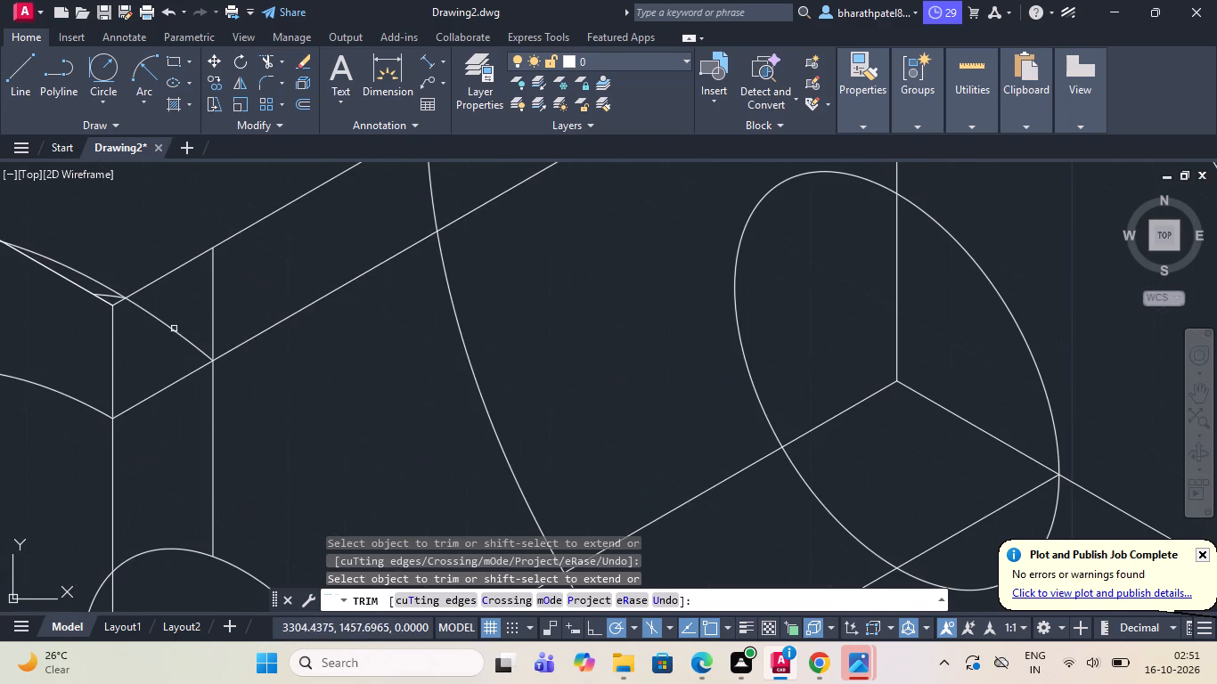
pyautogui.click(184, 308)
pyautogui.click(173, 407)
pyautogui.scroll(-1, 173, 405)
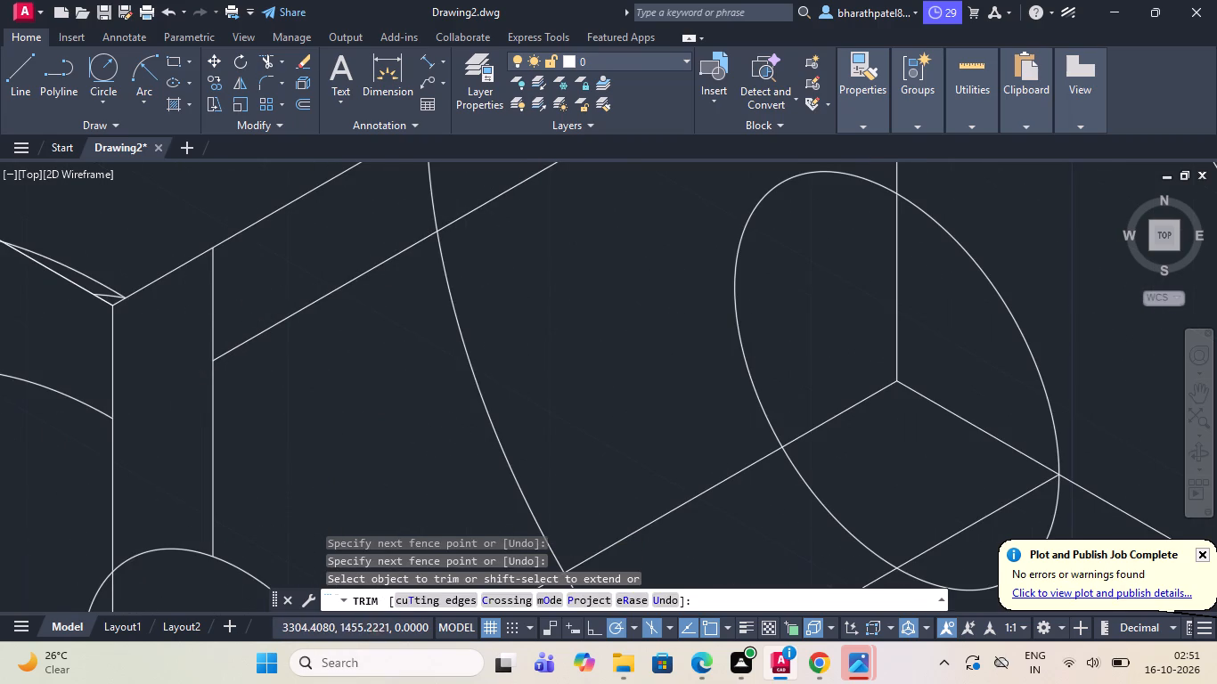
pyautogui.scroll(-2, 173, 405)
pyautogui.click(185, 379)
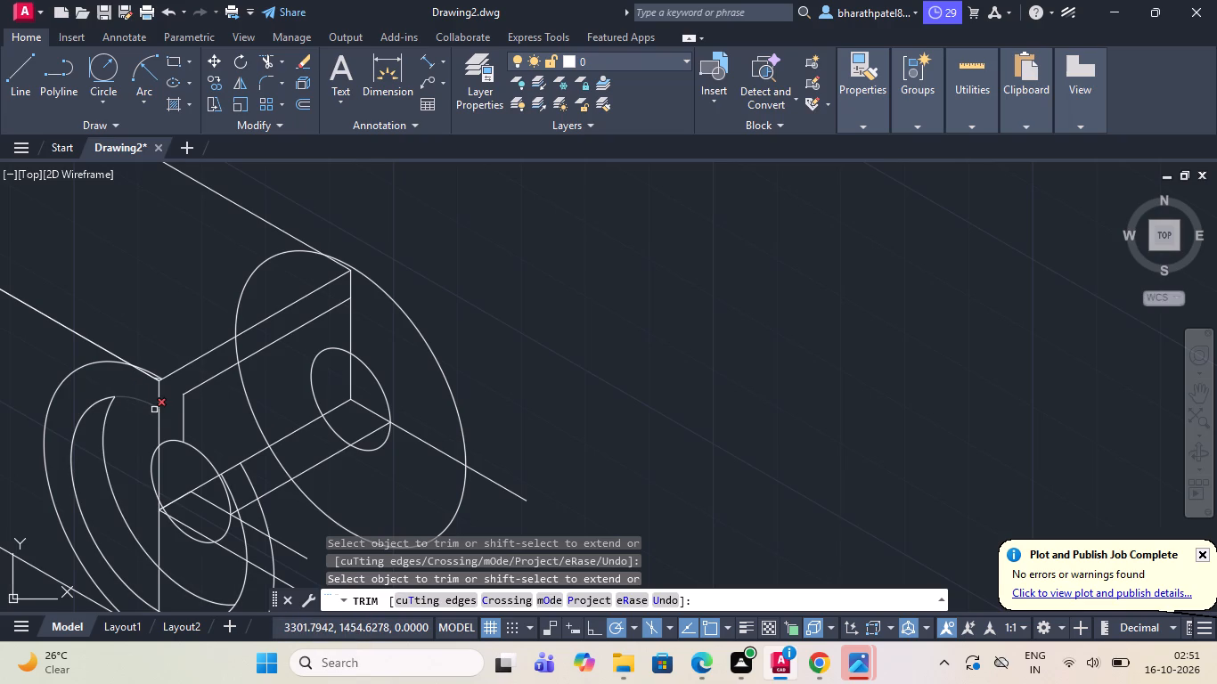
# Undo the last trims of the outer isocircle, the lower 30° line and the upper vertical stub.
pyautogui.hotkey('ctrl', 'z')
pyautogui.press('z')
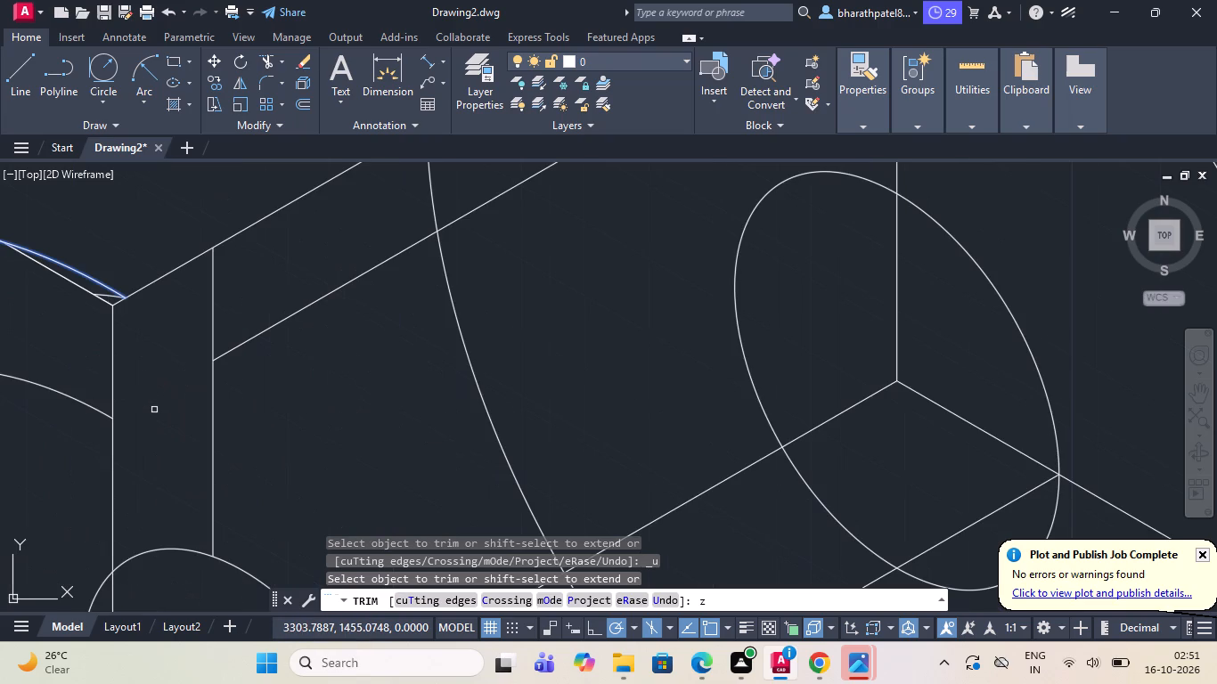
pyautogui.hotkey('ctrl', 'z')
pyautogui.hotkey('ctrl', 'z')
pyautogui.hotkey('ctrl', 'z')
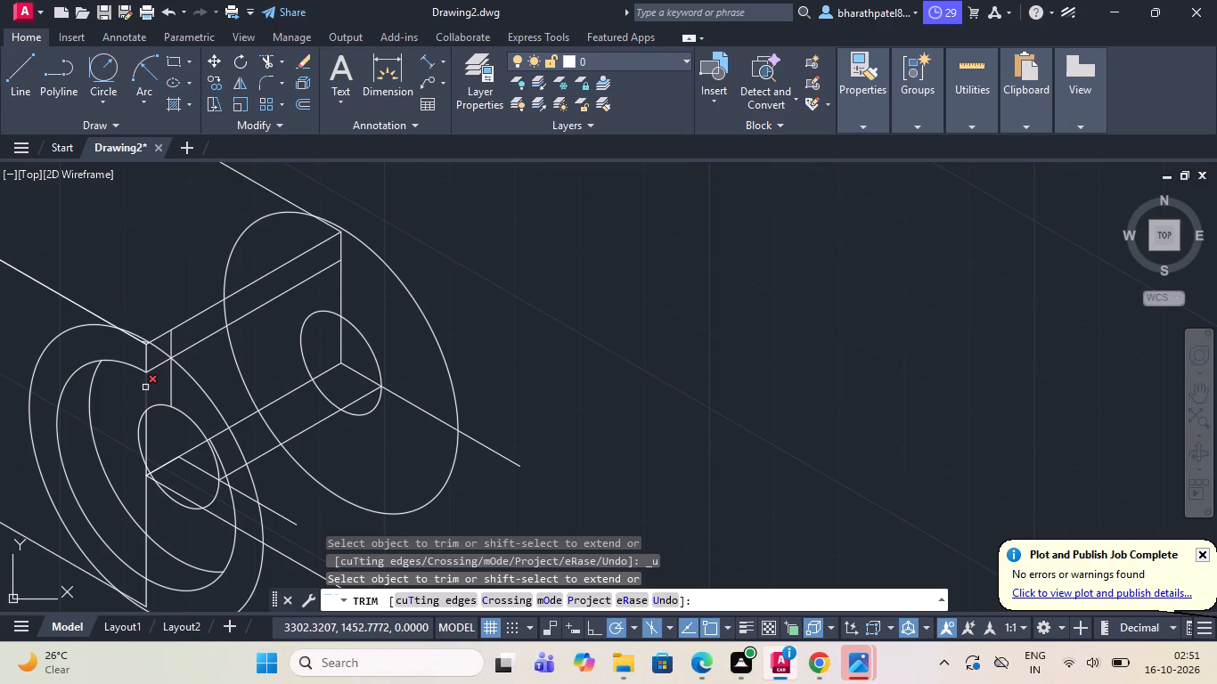
# Trim the original vertical between the lower 30° line and small isocircle, and the outer isocircle's arc between the two 30° lines.
pyautogui.click(145, 387)
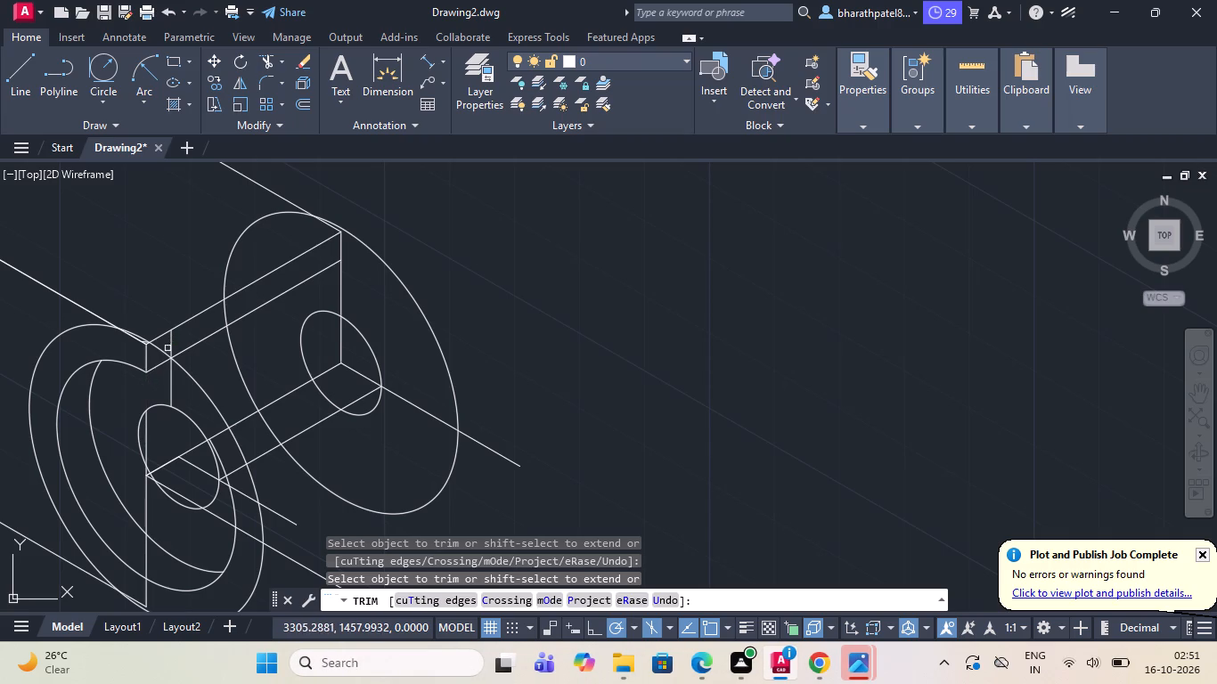
pyautogui.click(160, 349)
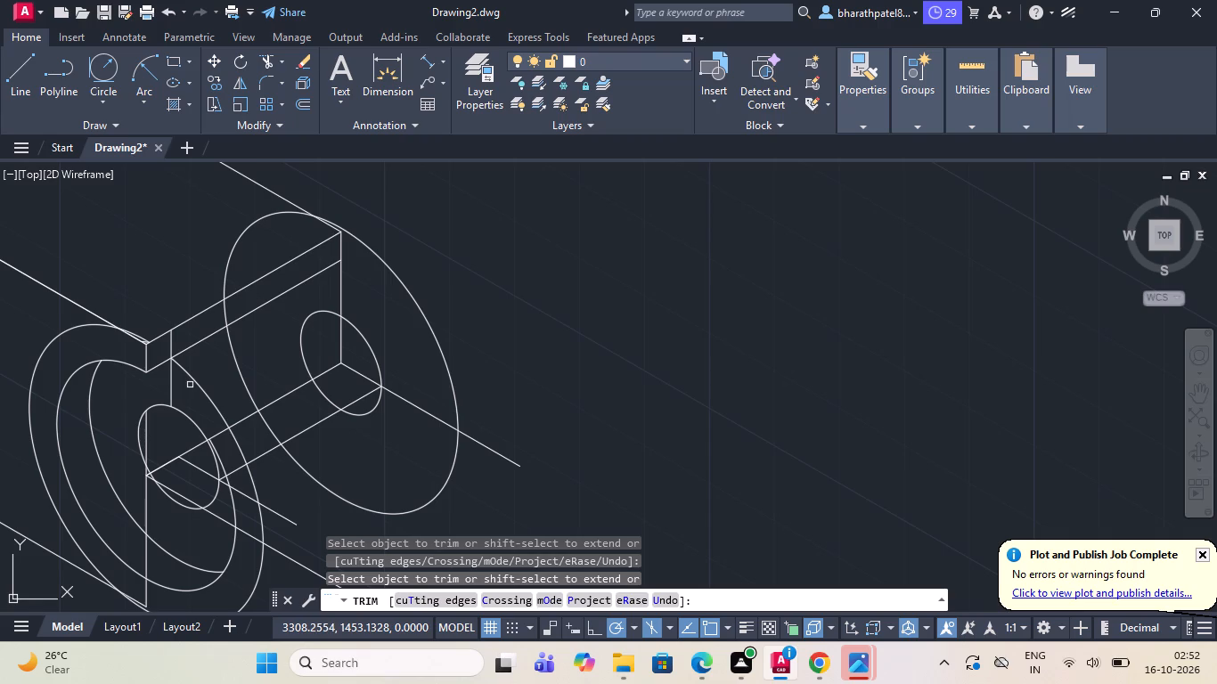
# Draw a line from the new vertical's lower end on the small isocircle to the copied small isocircle's crossing with its vertical.
pyautogui.click(11, 61)
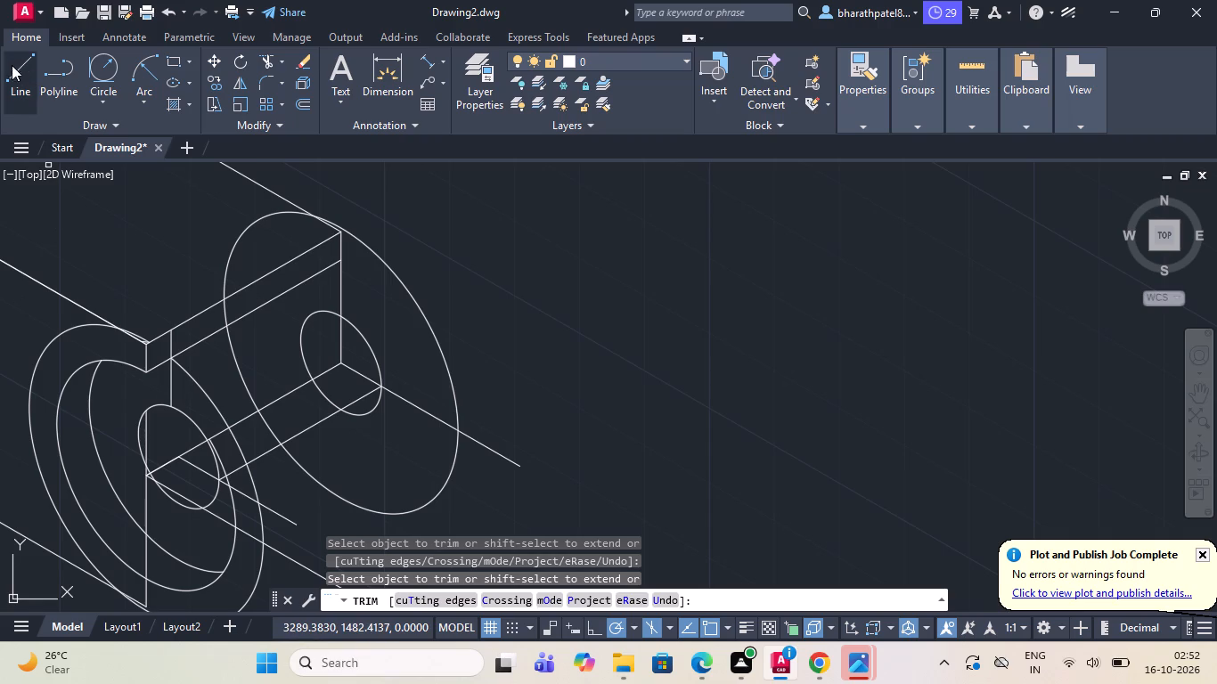
pyautogui.click(169, 400)
pyautogui.scroll(3, 336, 319)
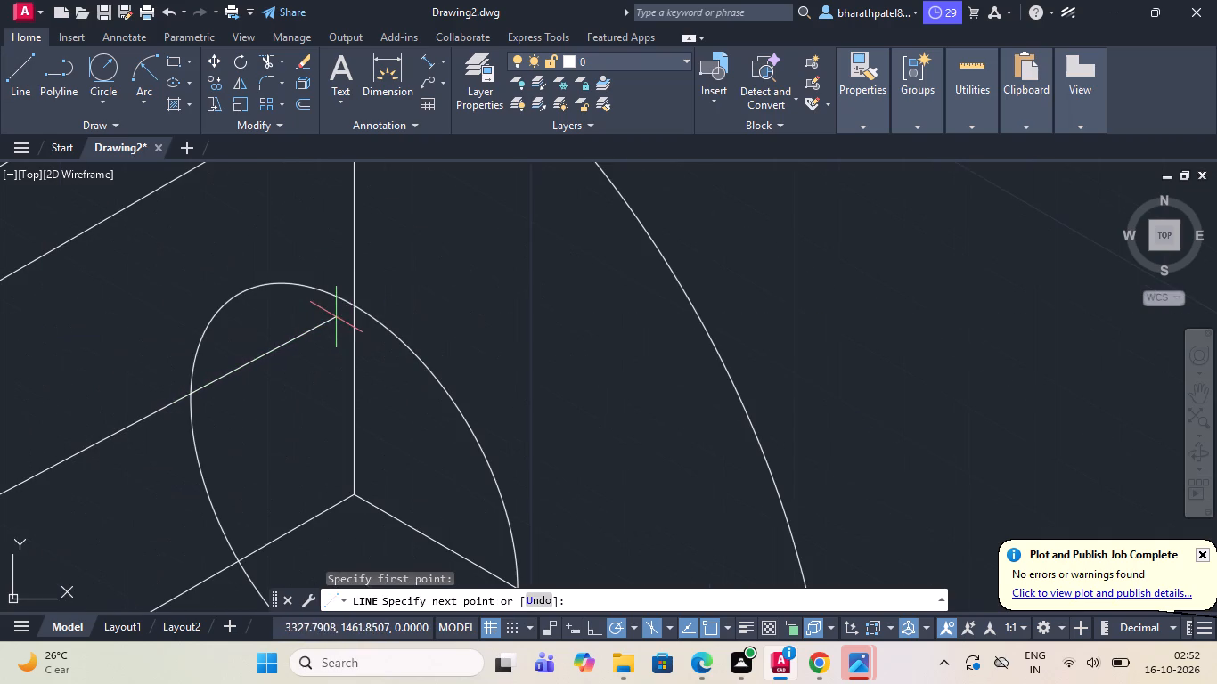
pyautogui.click(361, 298)
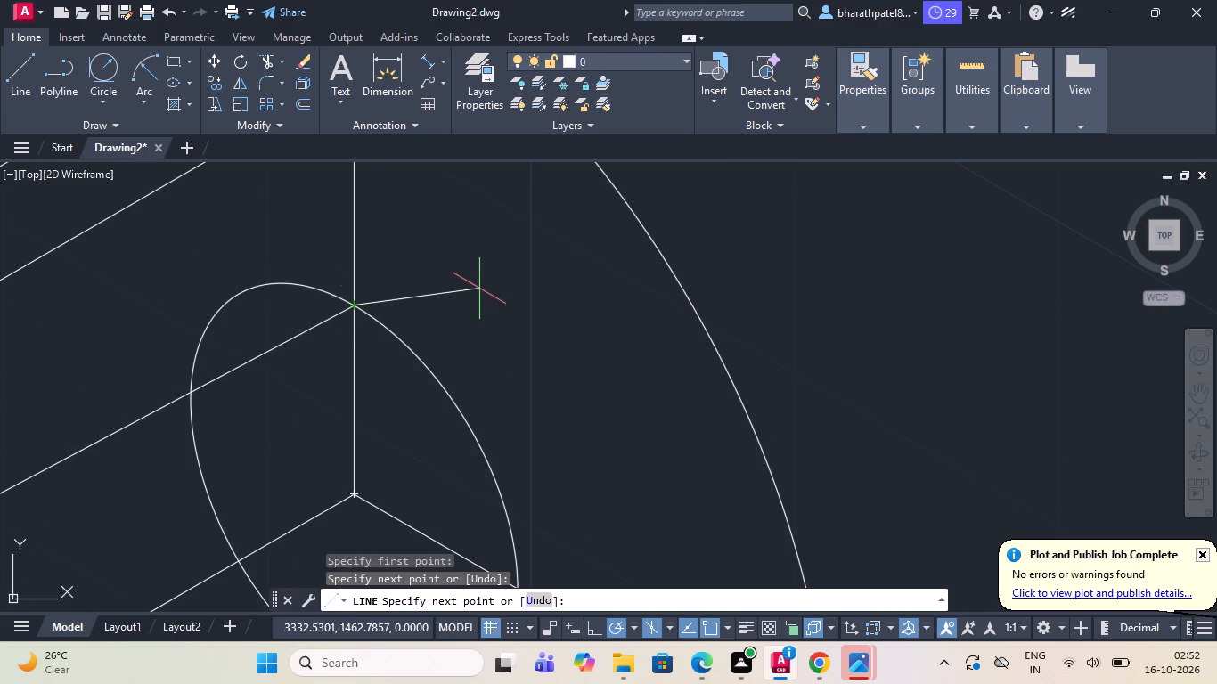
pyautogui.press('Escape')
pyautogui.scroll(-3, 457, 282)
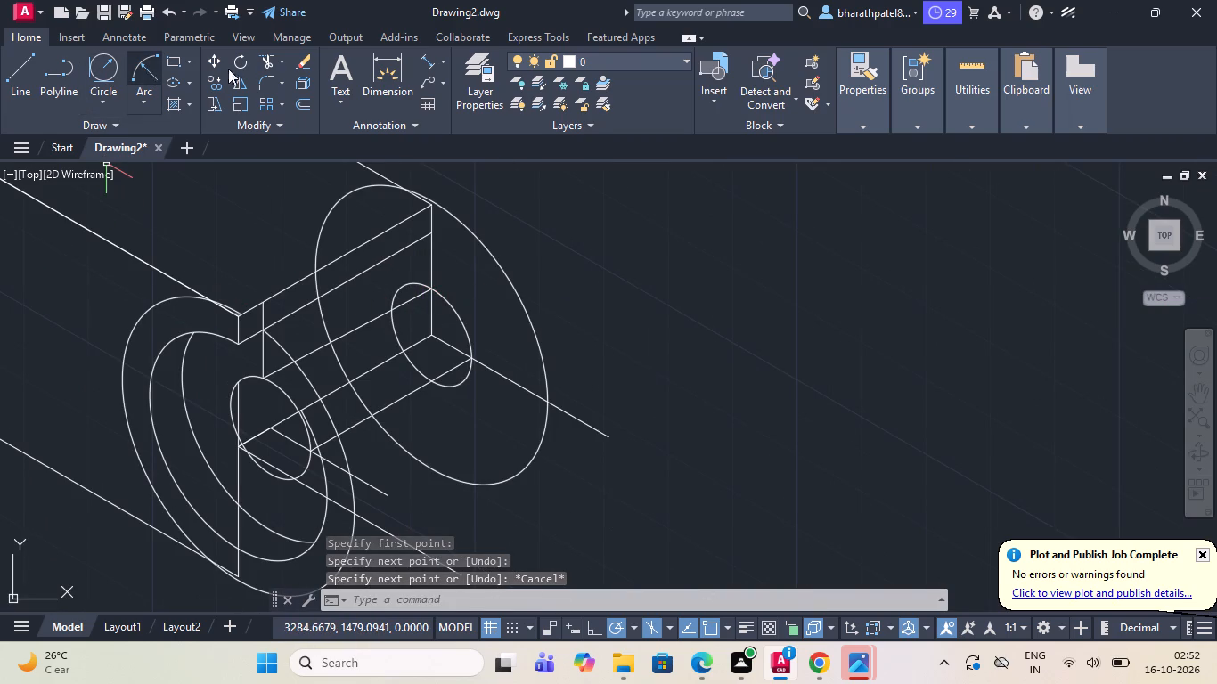
# Trim the vertical stub above the lower 30° line, that line up to the copied isocircle, and the original outer arc above the joining line.
pyautogui.click(266, 64)
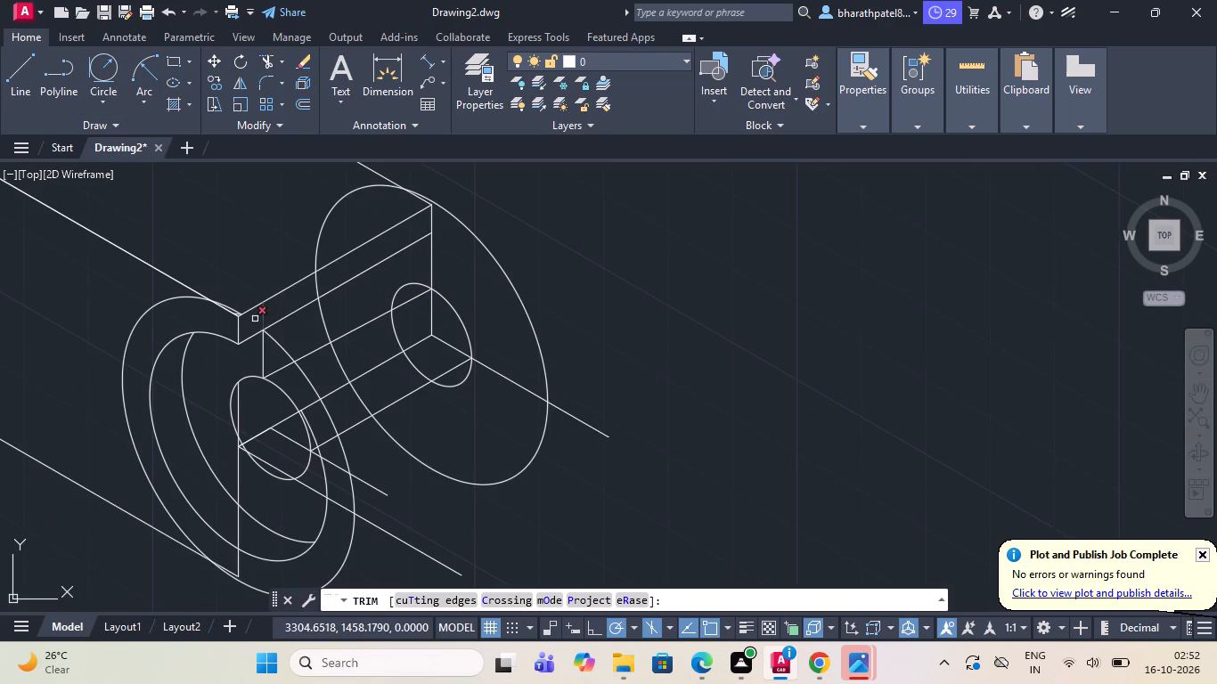
pyautogui.moveTo(255, 318); pyautogui.dragTo(265, 318)
pyautogui.click(280, 314)
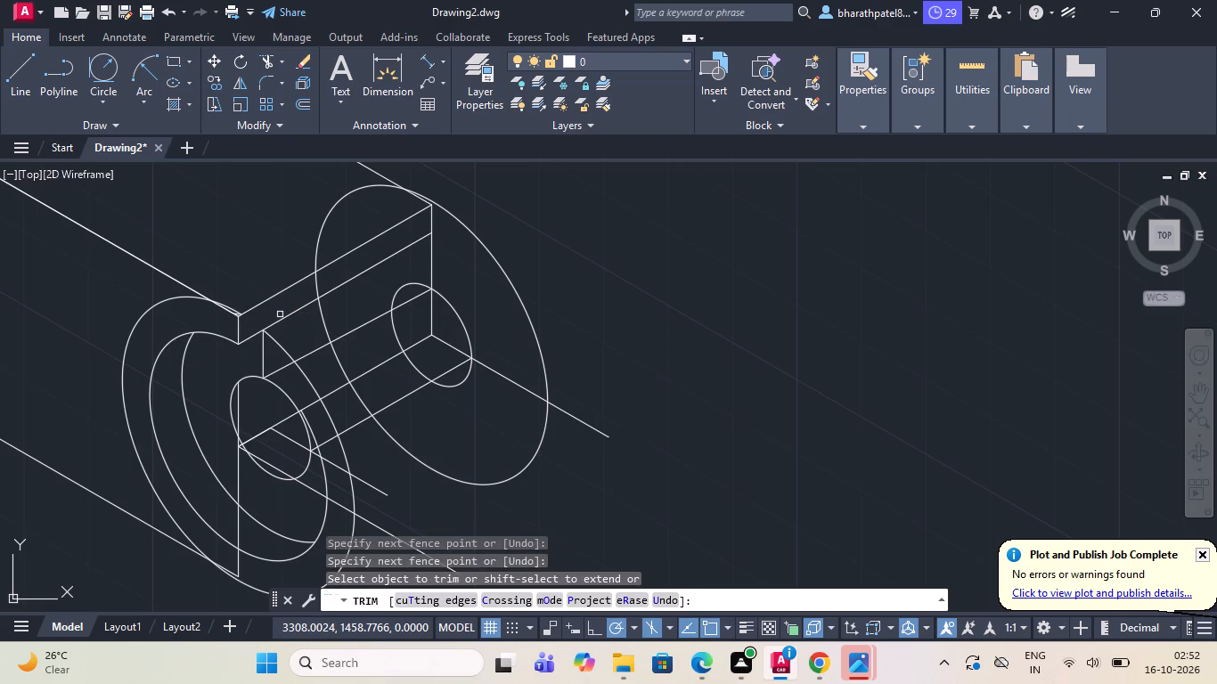
pyautogui.click(280, 318)
pyautogui.click(273, 337)
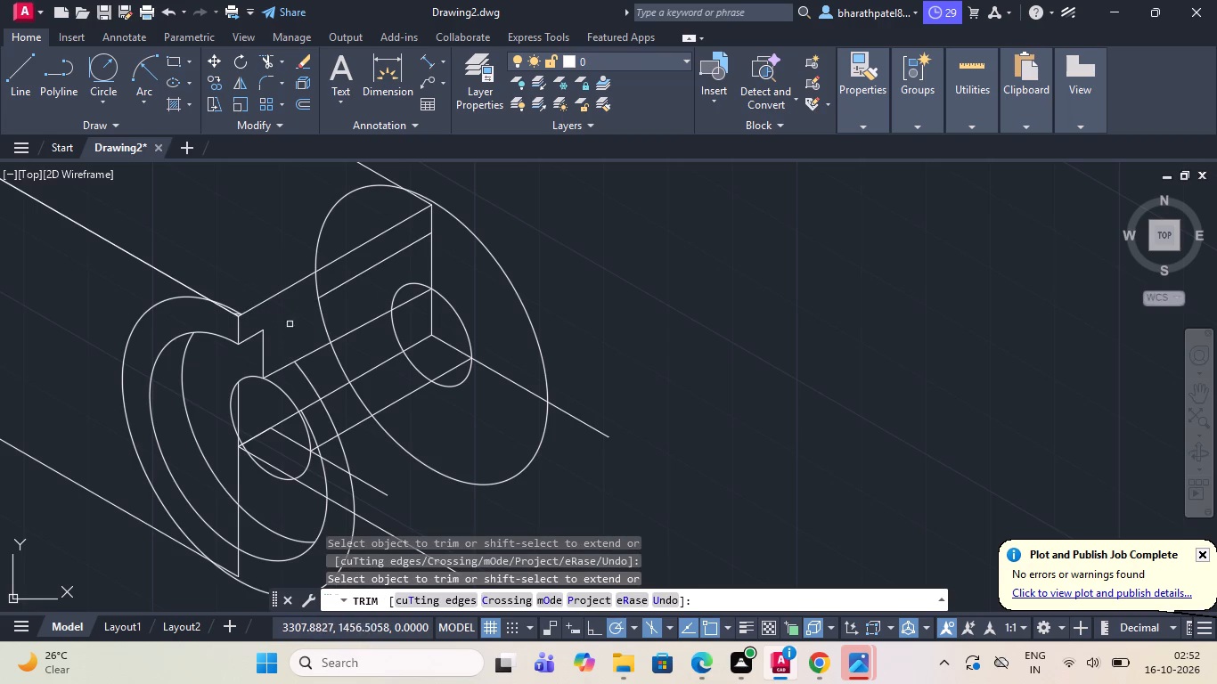
# At the copied end, trim the remaining lower 30° line, both isocircles' arcs above the joining line, and the large isocircle's outer-side arc.
pyautogui.click(358, 275)
pyautogui.click(322, 301)
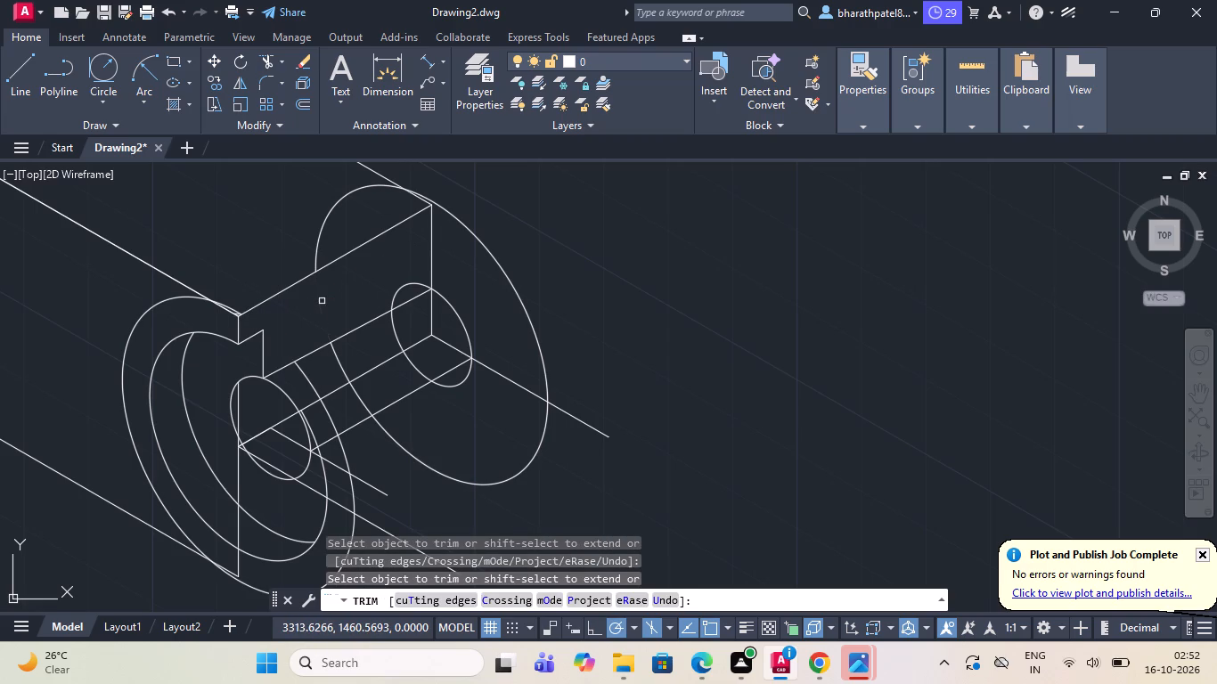
pyautogui.click(393, 297)
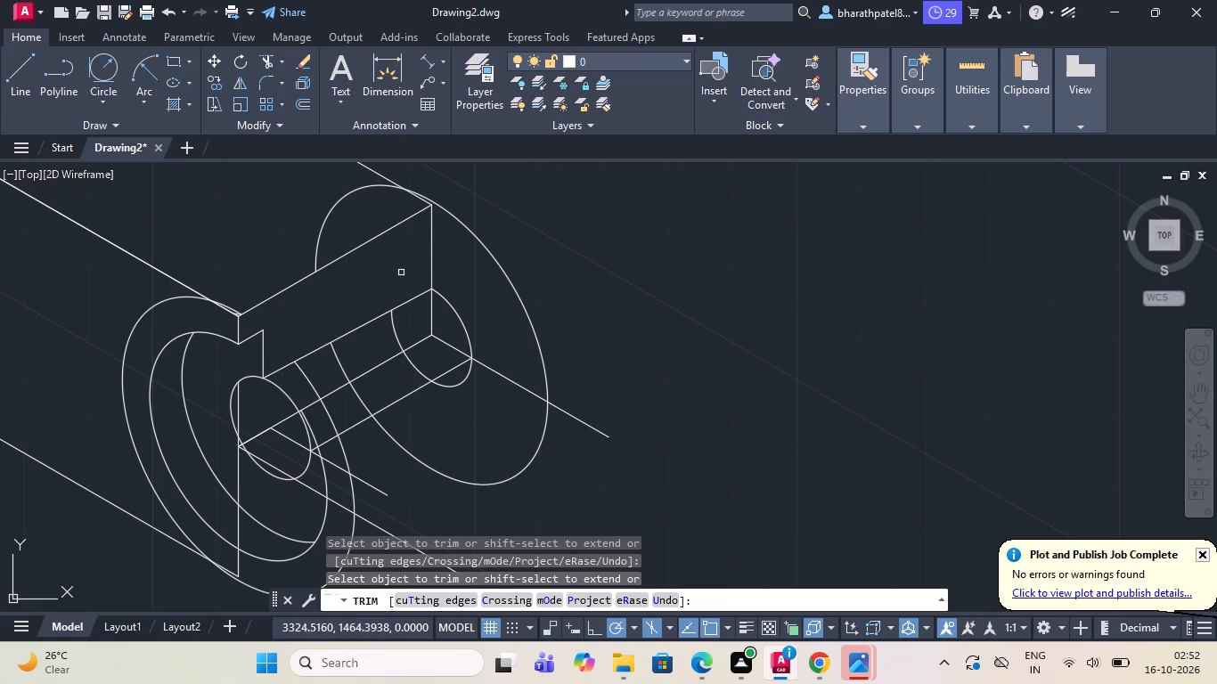
pyautogui.click(481, 238)
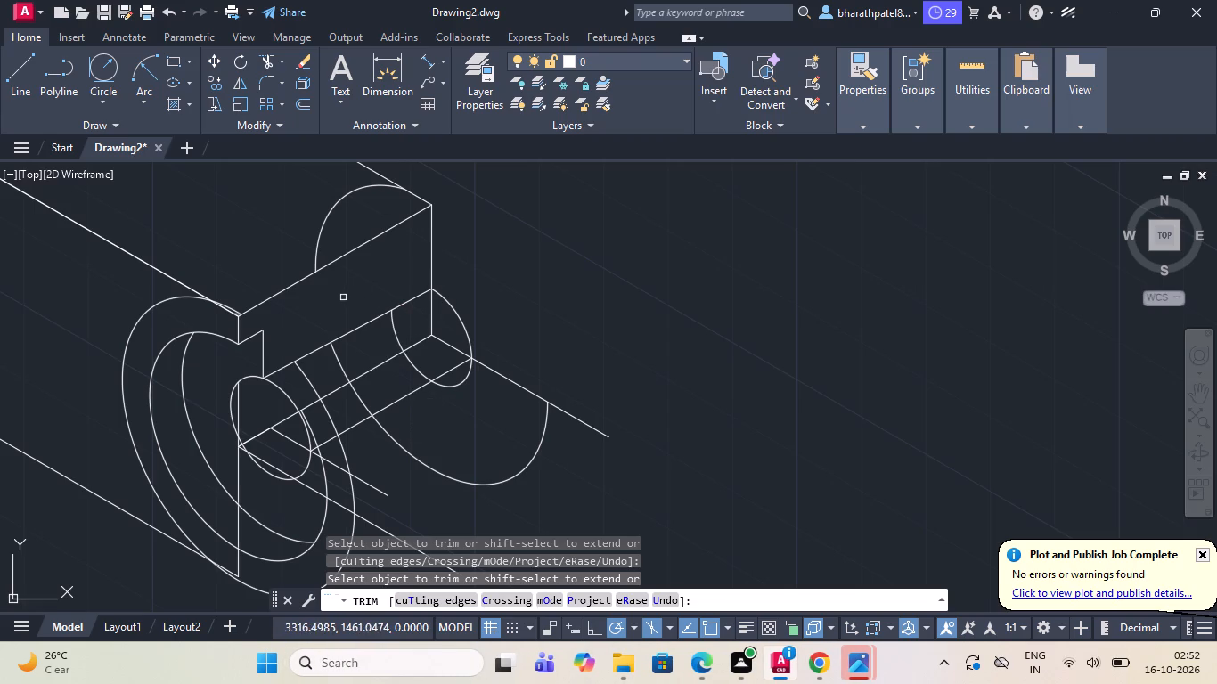
# Draw a line from the outer isocircle's crossing with the descending centre line to the copied large arc's end on its own descending line.
pyautogui.scroll(-2, 323, 370)
pyautogui.scroll(2, 291, 405)
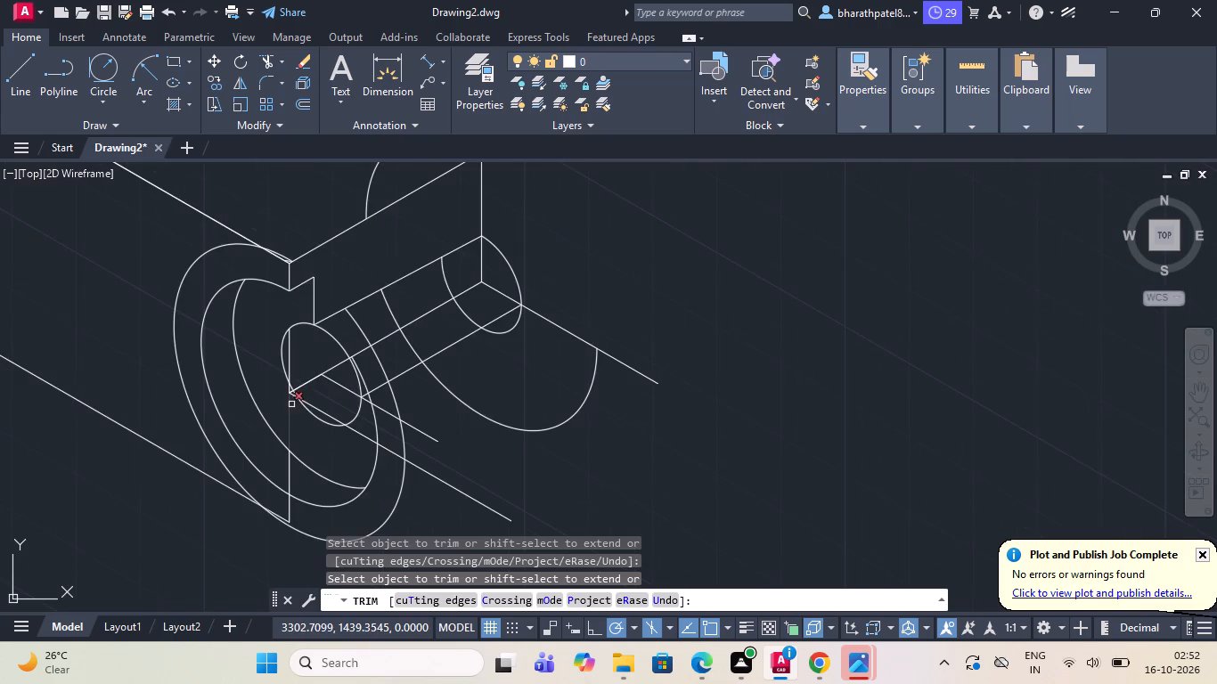
pyautogui.scroll(-2, 358, 367)
pyautogui.scroll(3, 358, 369)
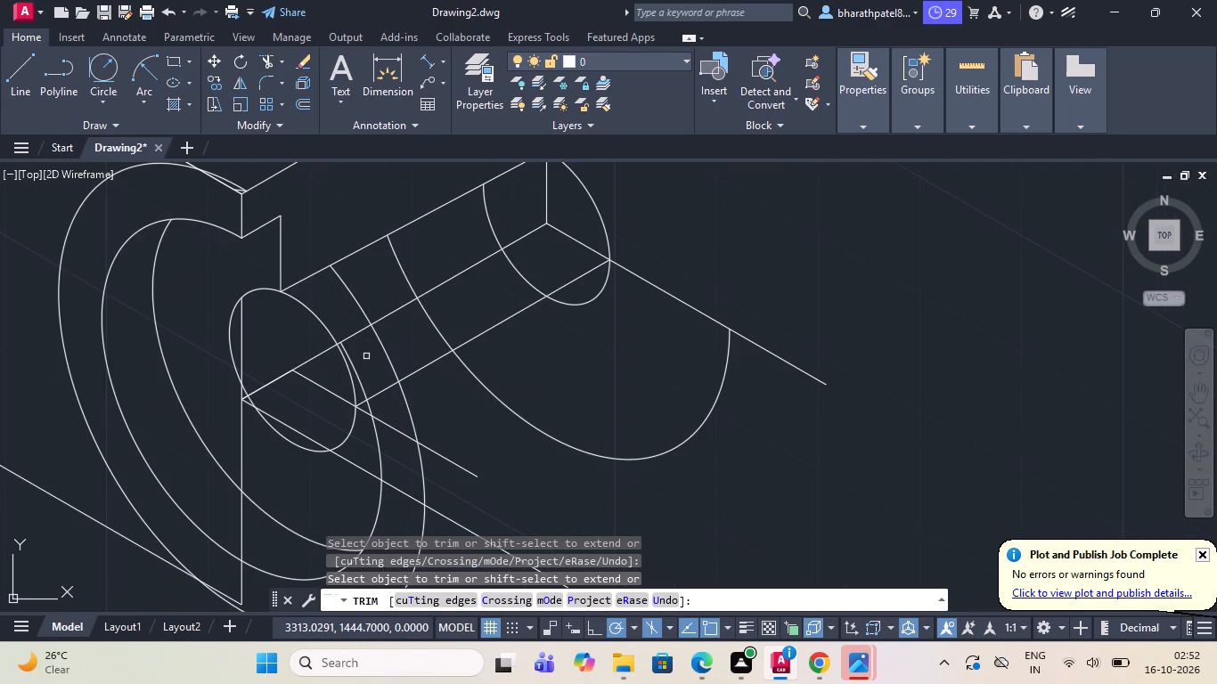
pyautogui.scroll(-1, 367, 349)
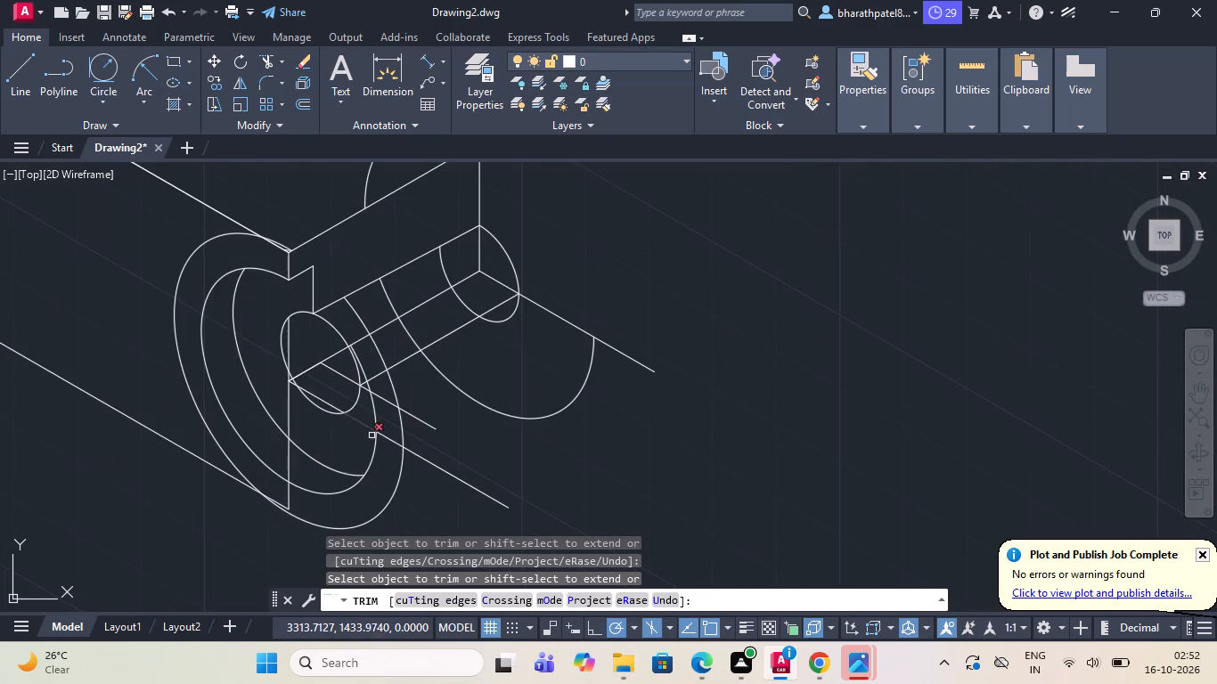
pyautogui.scroll(2, 372, 436)
pyautogui.scroll(-2, 395, 391)
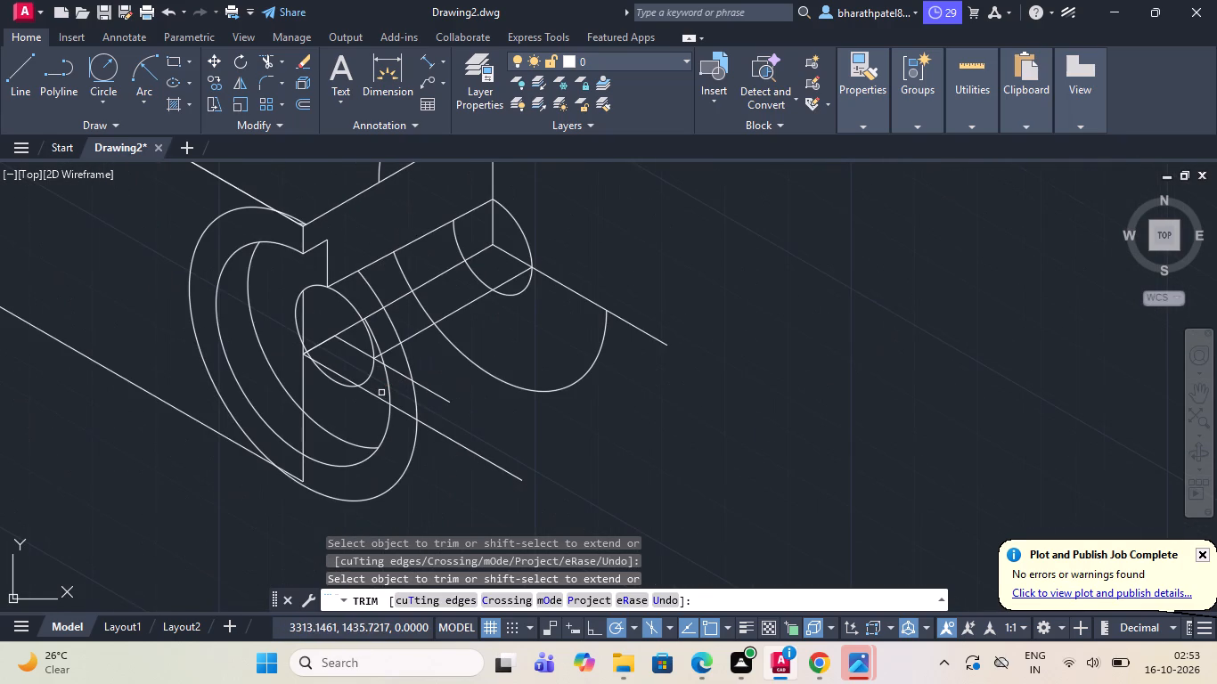
pyautogui.click(17, 77)
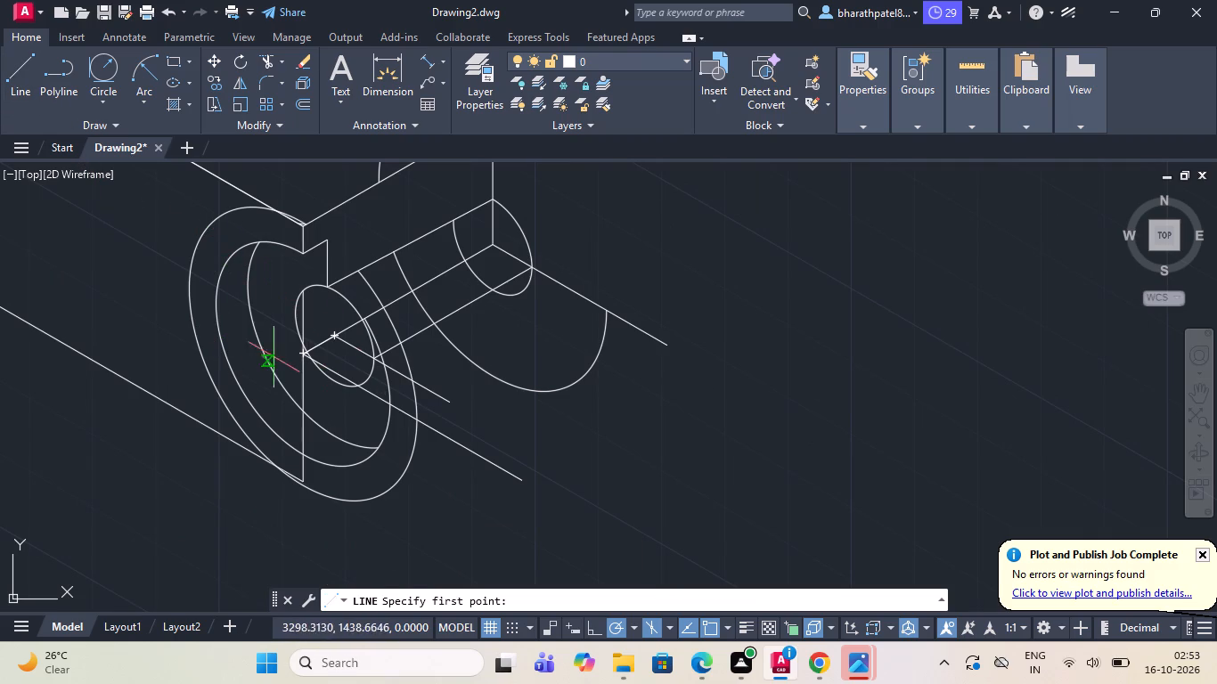
pyautogui.scroll(2, 405, 373)
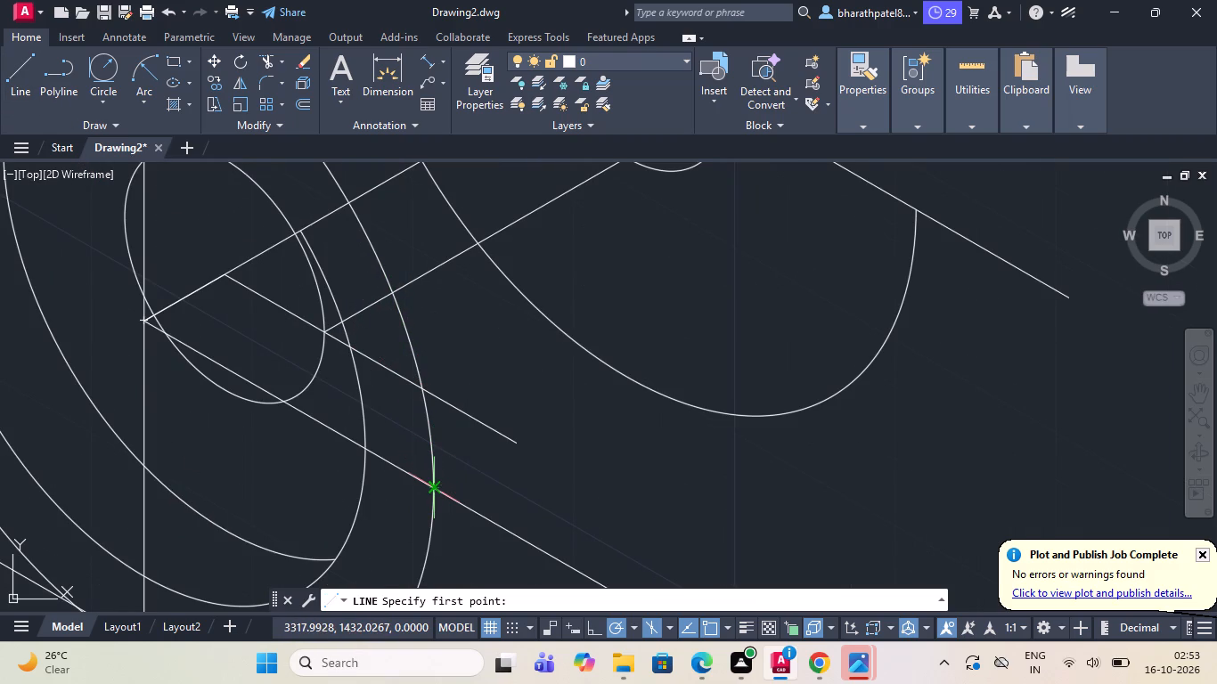
pyautogui.click(432, 493)
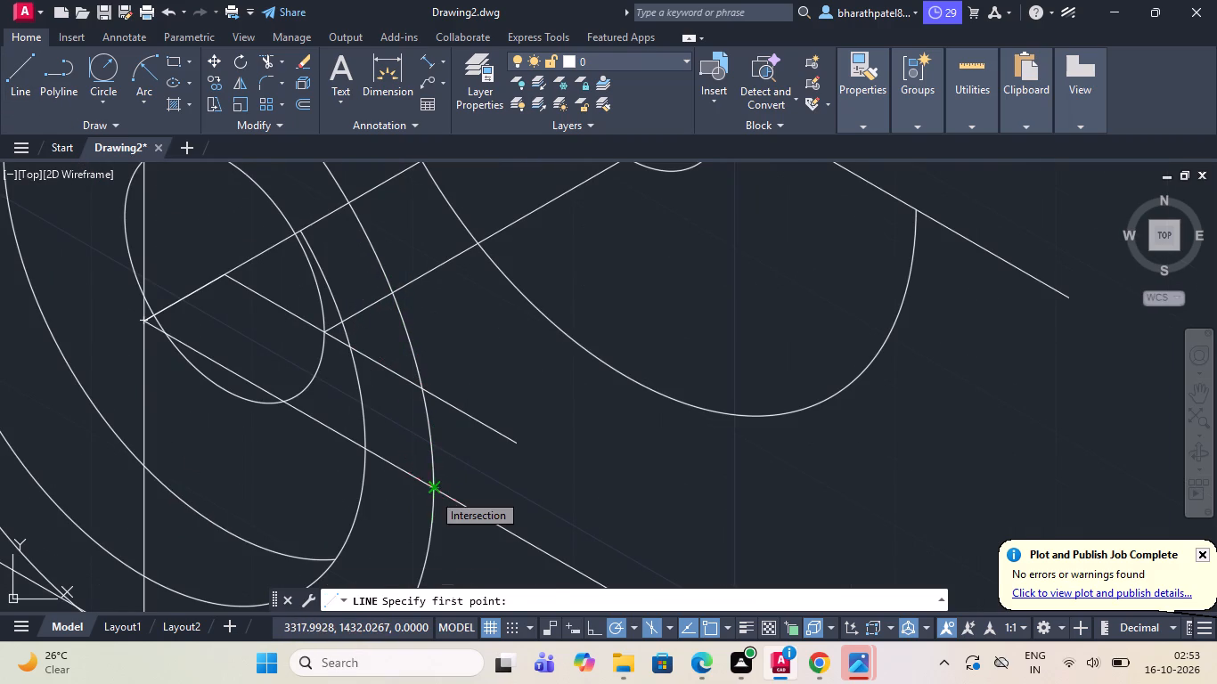
pyautogui.scroll(-2, 485, 471)
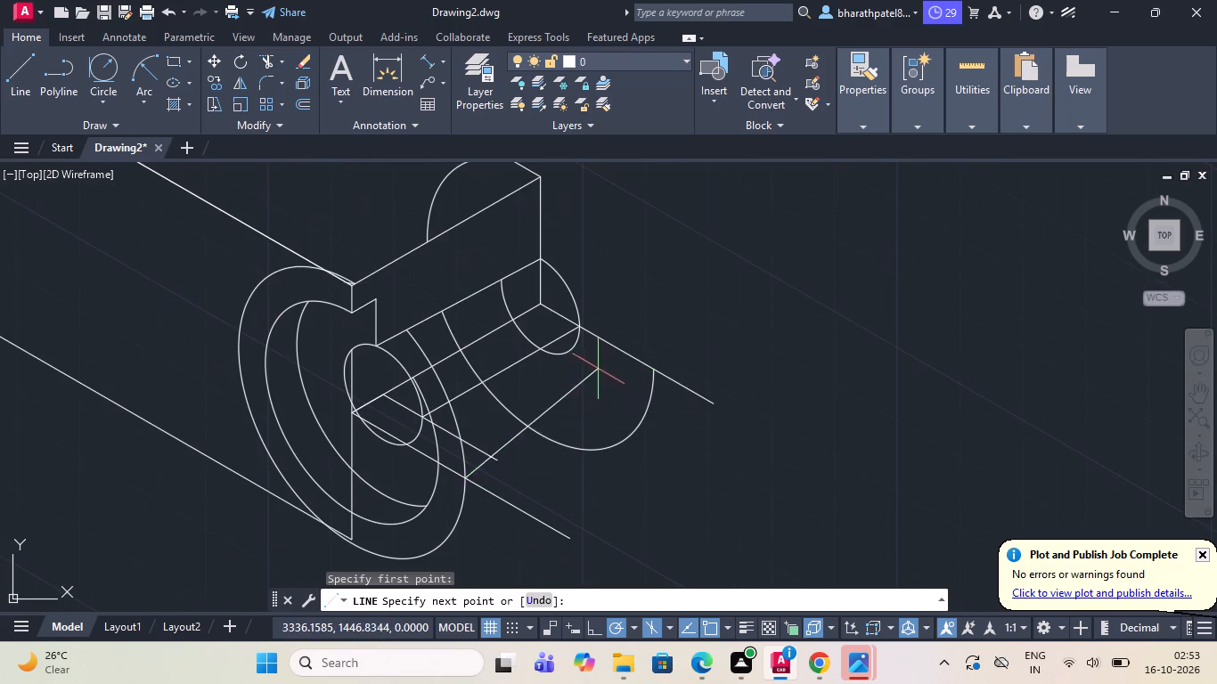
pyautogui.scroll(2, 604, 365)
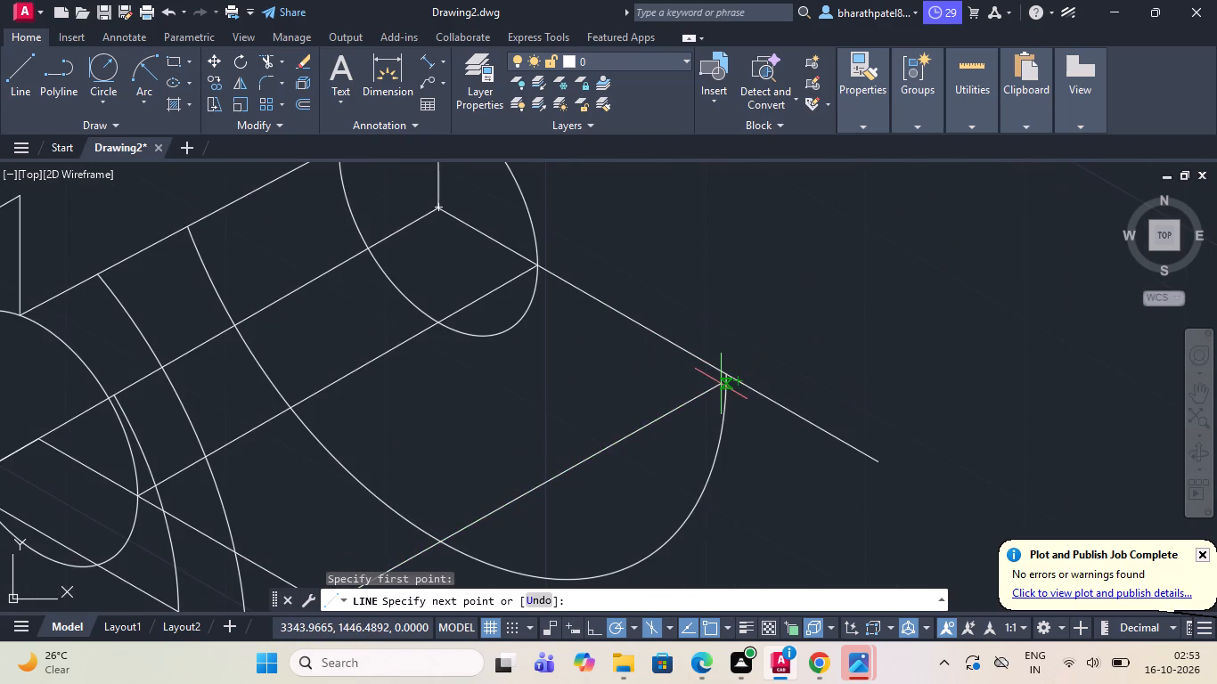
pyautogui.click(729, 374)
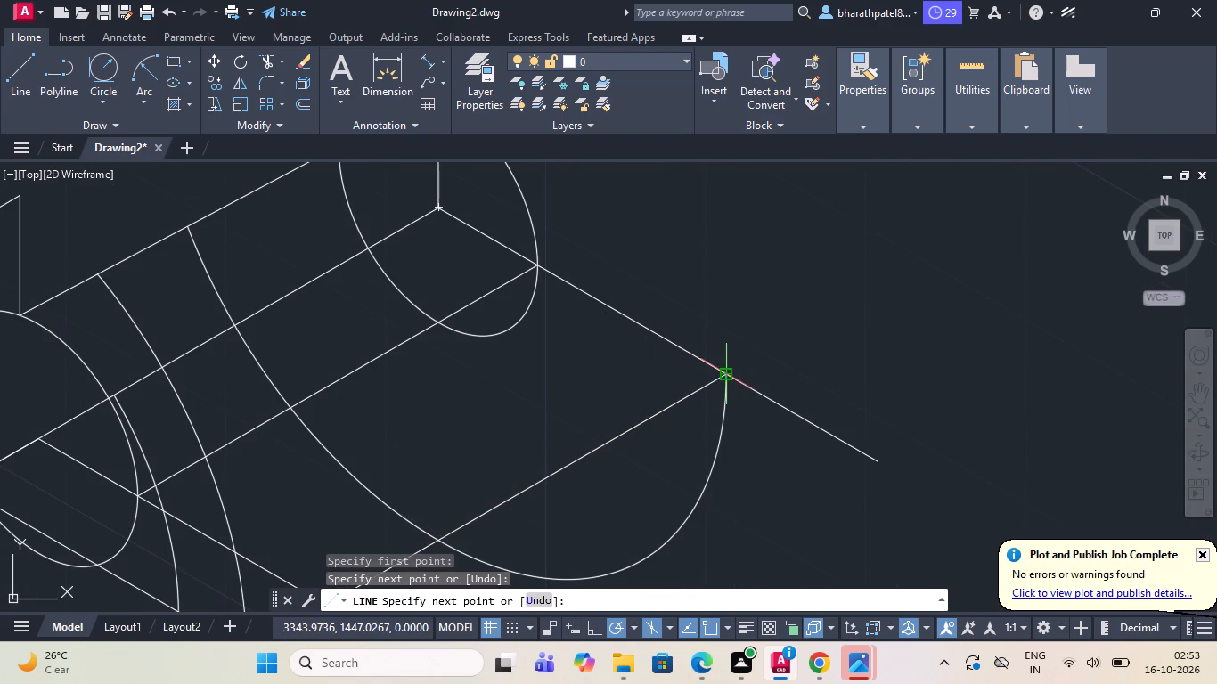
pyautogui.press('Escape')
# Examine where the recess, small and outer isocircles cross the two descending lines at the arm's near end.
pyautogui.scroll(-3, 717, 350)
pyautogui.scroll(3, 612, 427)
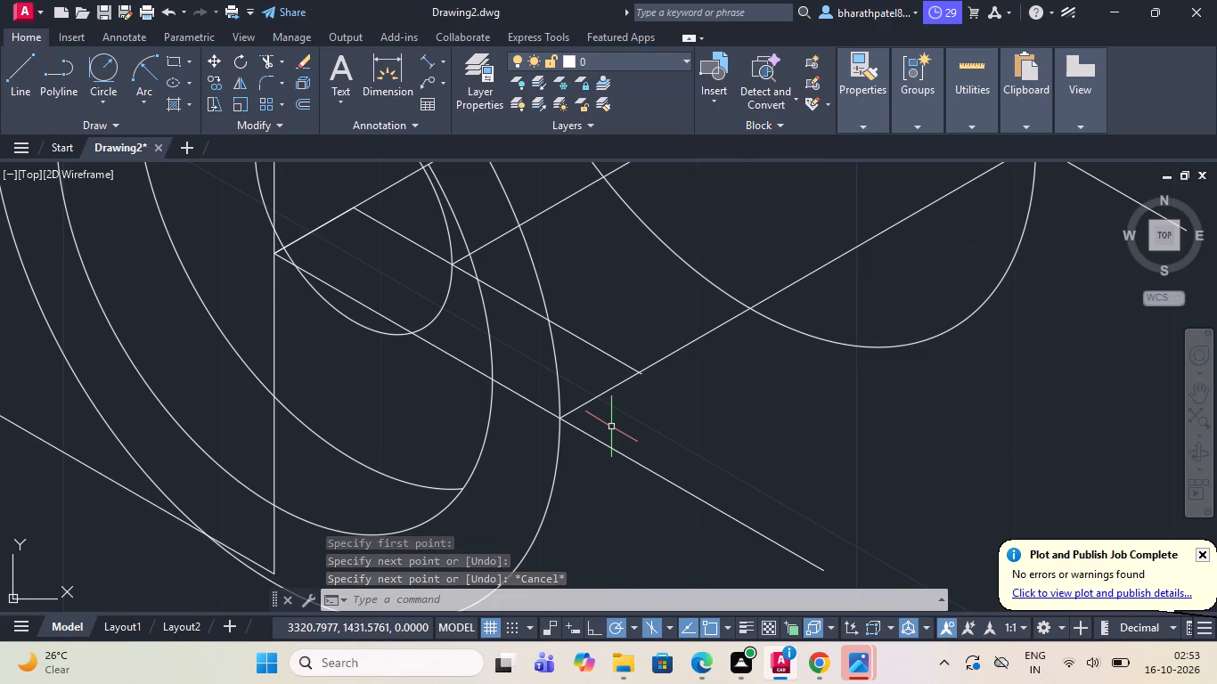
pyautogui.scroll(-1, 611, 427)
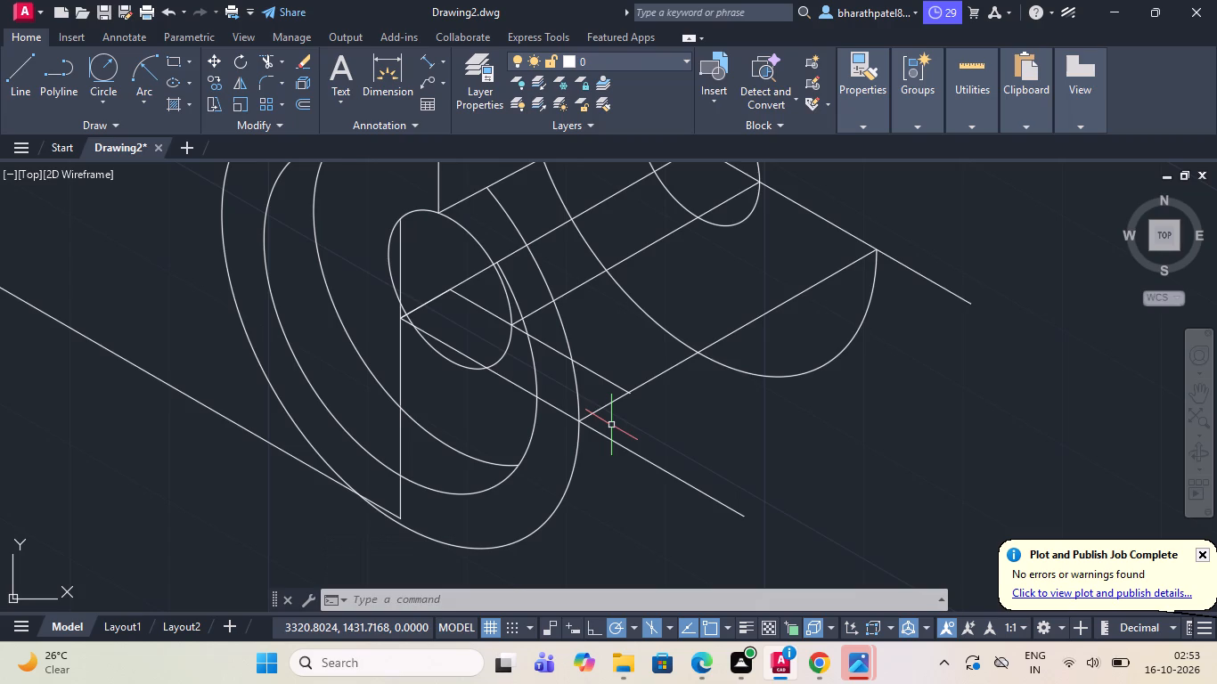
pyautogui.click(14, 92)
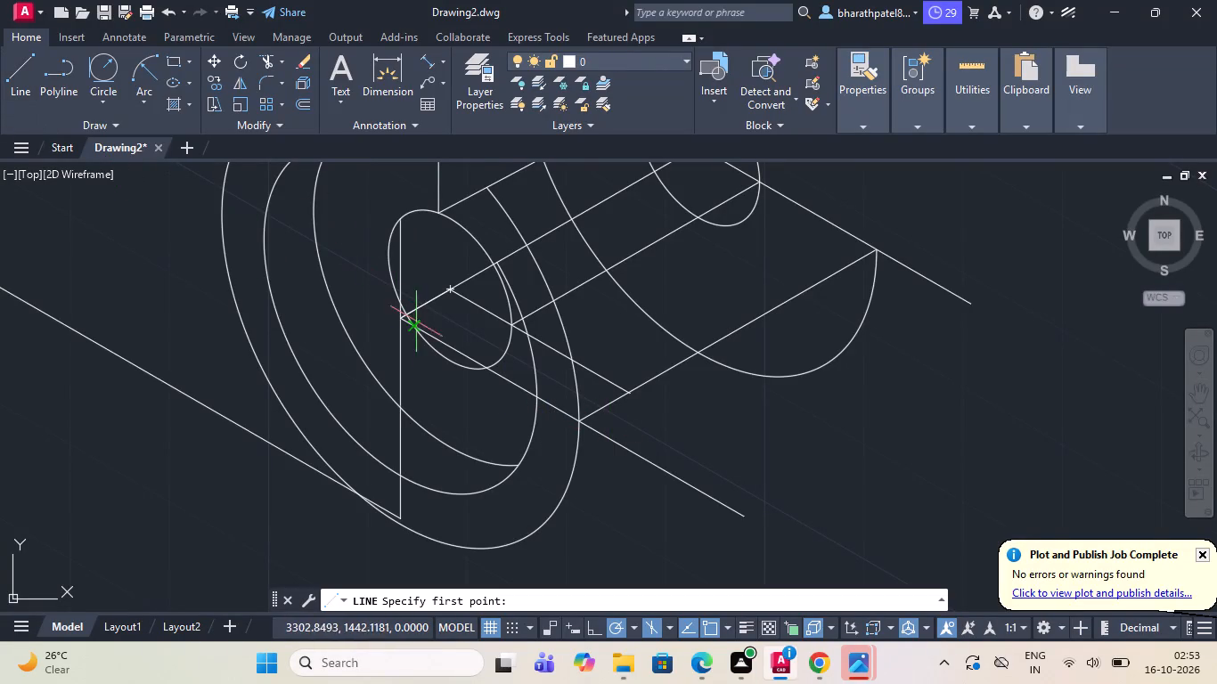
pyautogui.scroll(2, 591, 361)
pyautogui.scroll(-2, 591, 361)
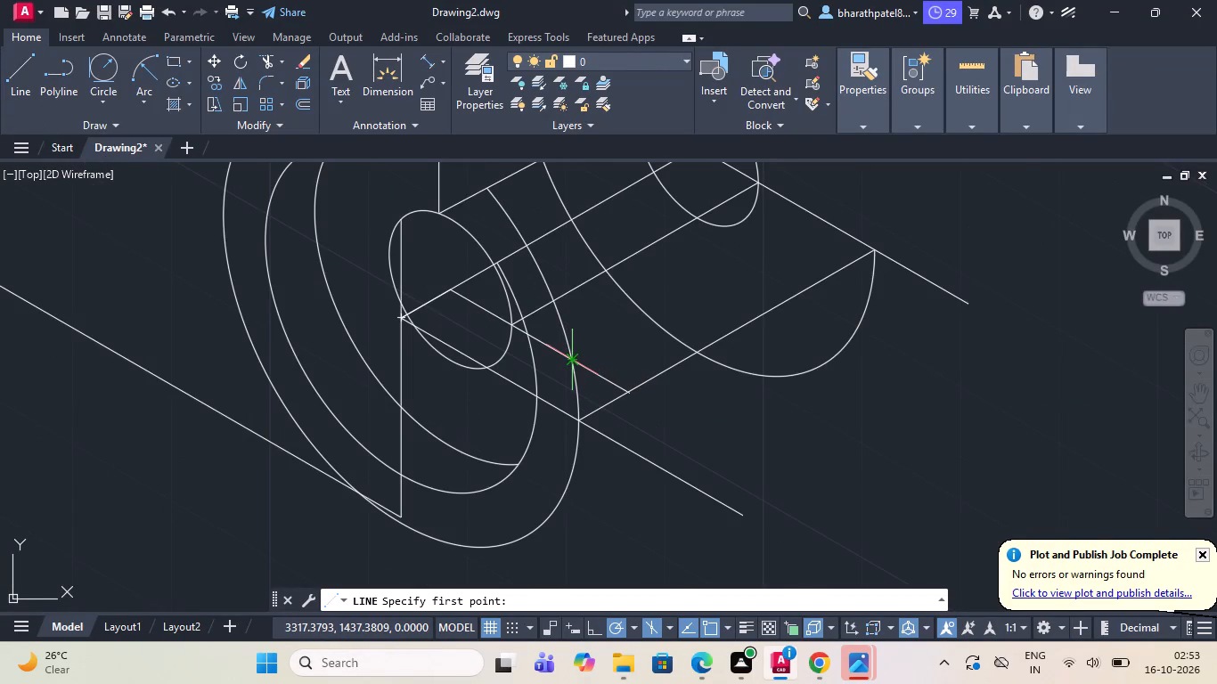
pyautogui.scroll(1, 573, 355)
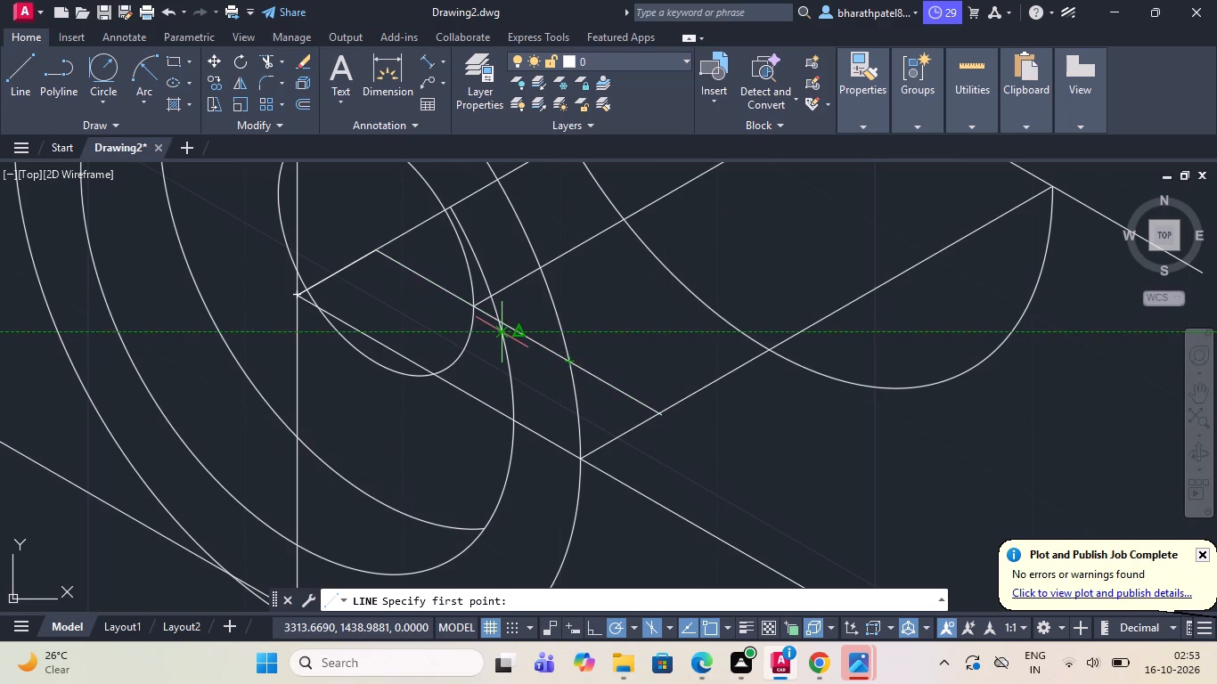
pyautogui.scroll(-2, 524, 351)
pyautogui.scroll(1, 502, 307)
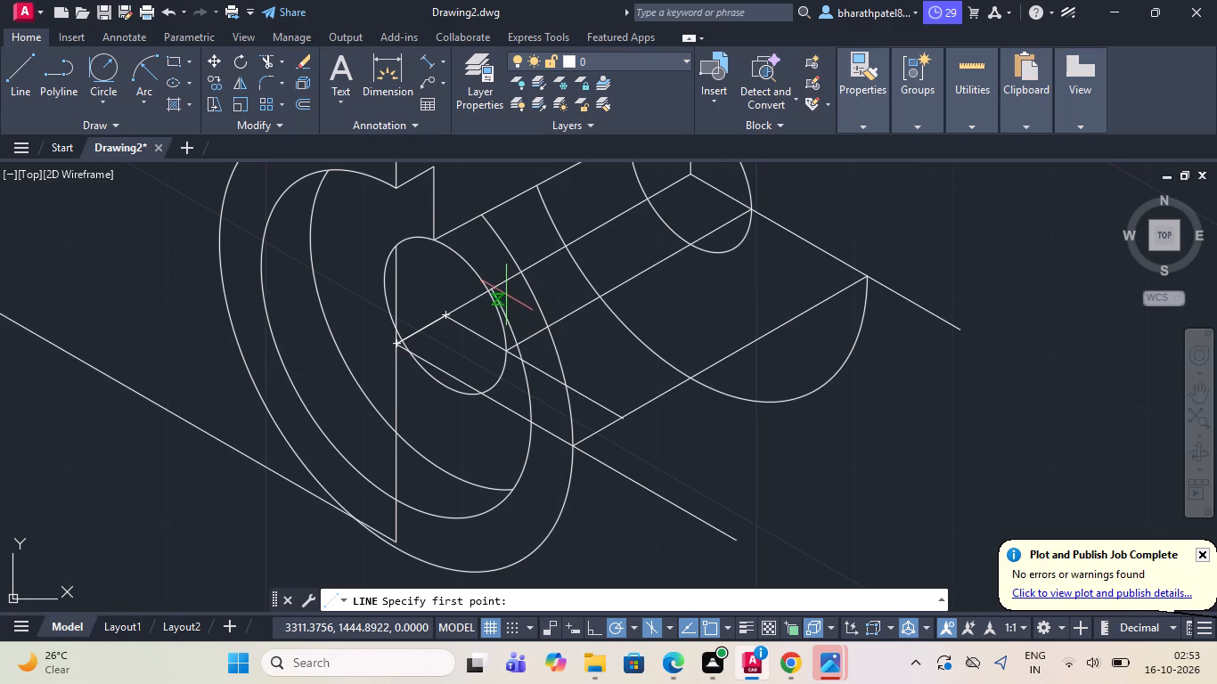
pyautogui.scroll(2, 508, 290)
pyautogui.scroll(-4, 508, 289)
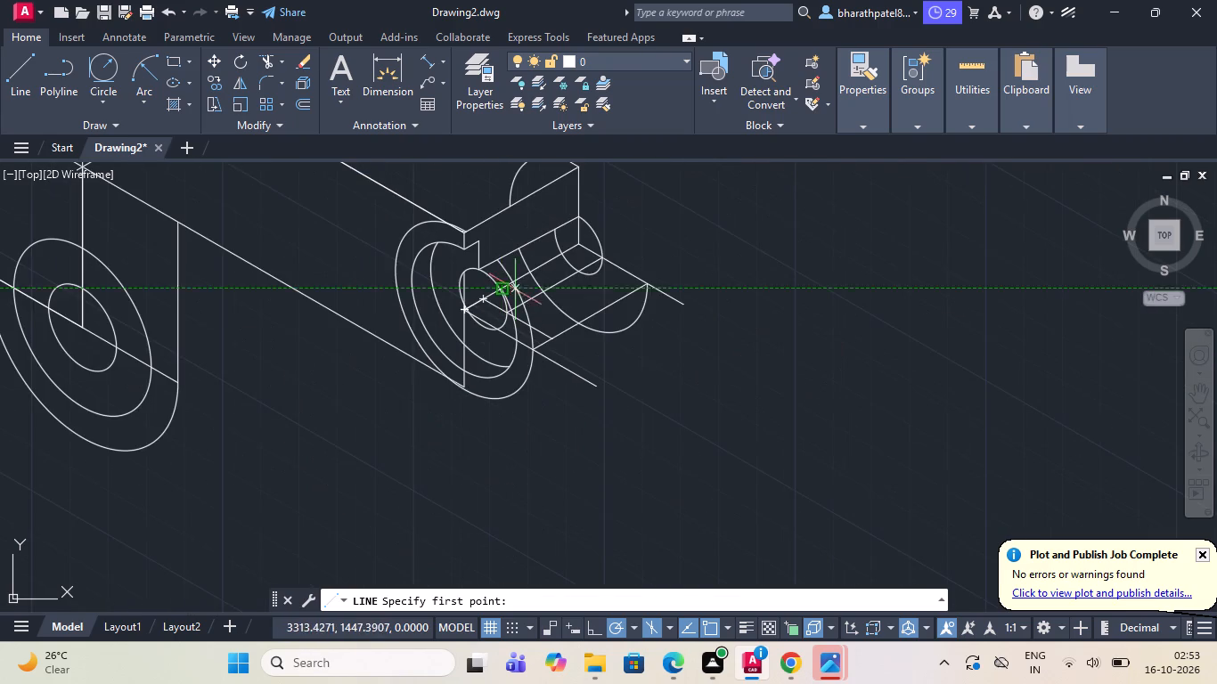
pyautogui.scroll(3, 532, 277)
pyautogui.scroll(-3, 532, 277)
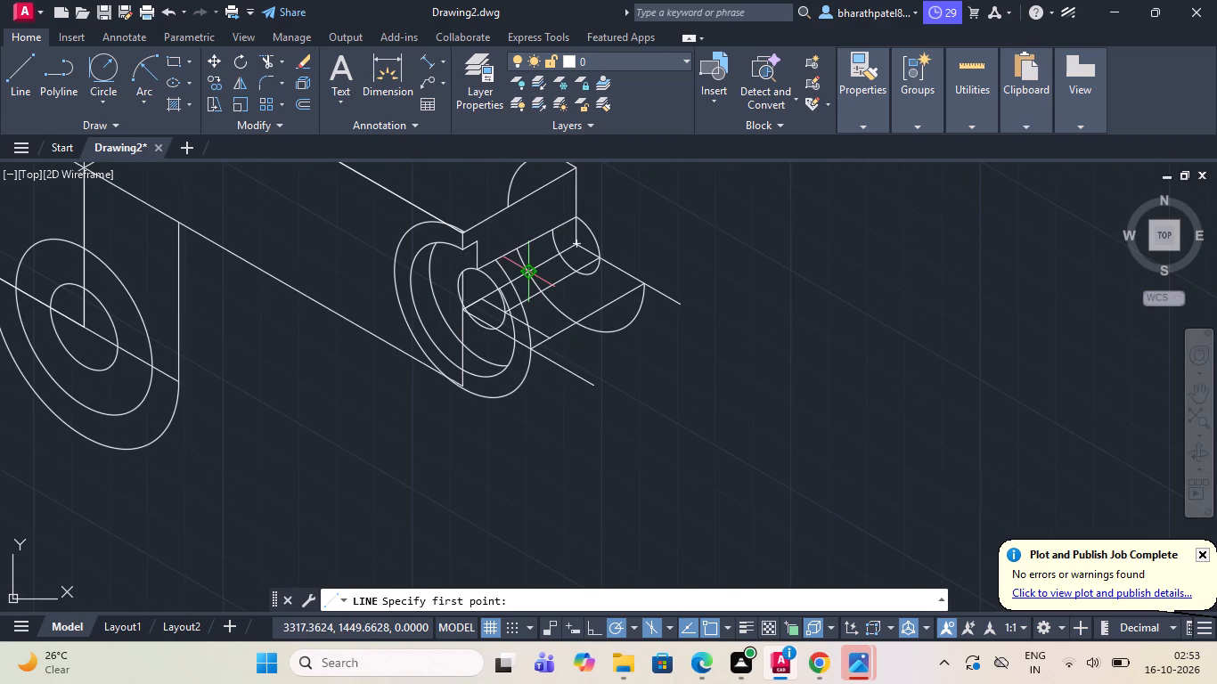
pyautogui.scroll(2, 532, 277)
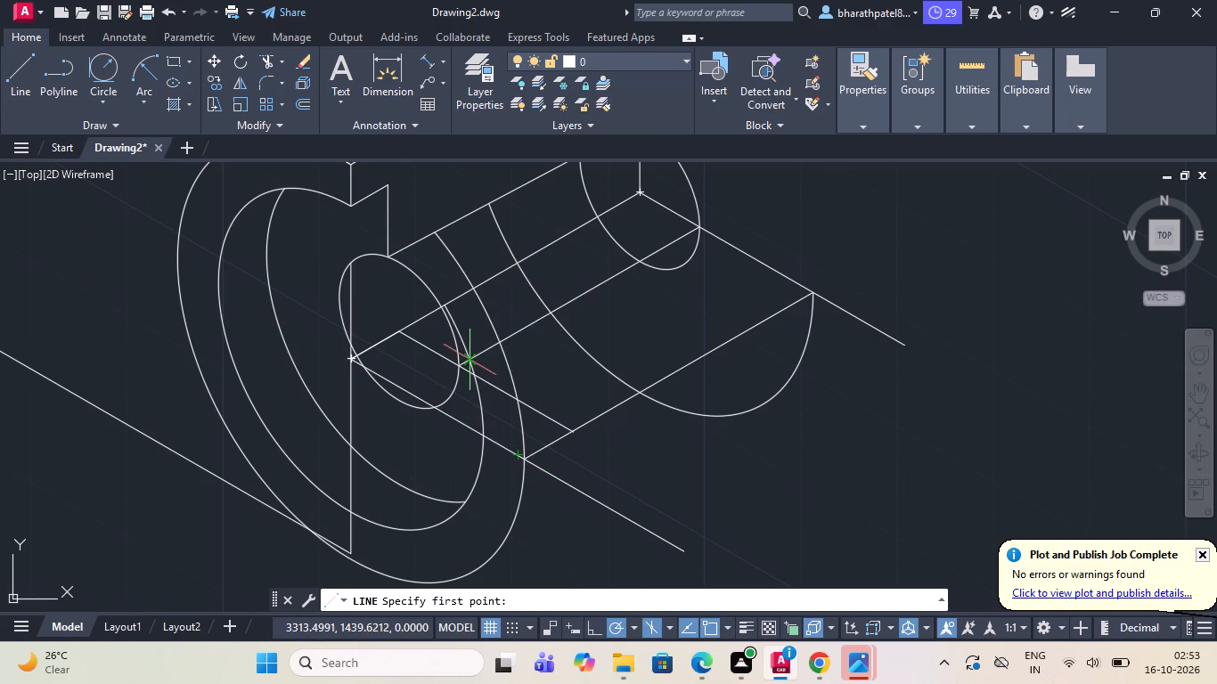
pyautogui.scroll(2, 505, 364)
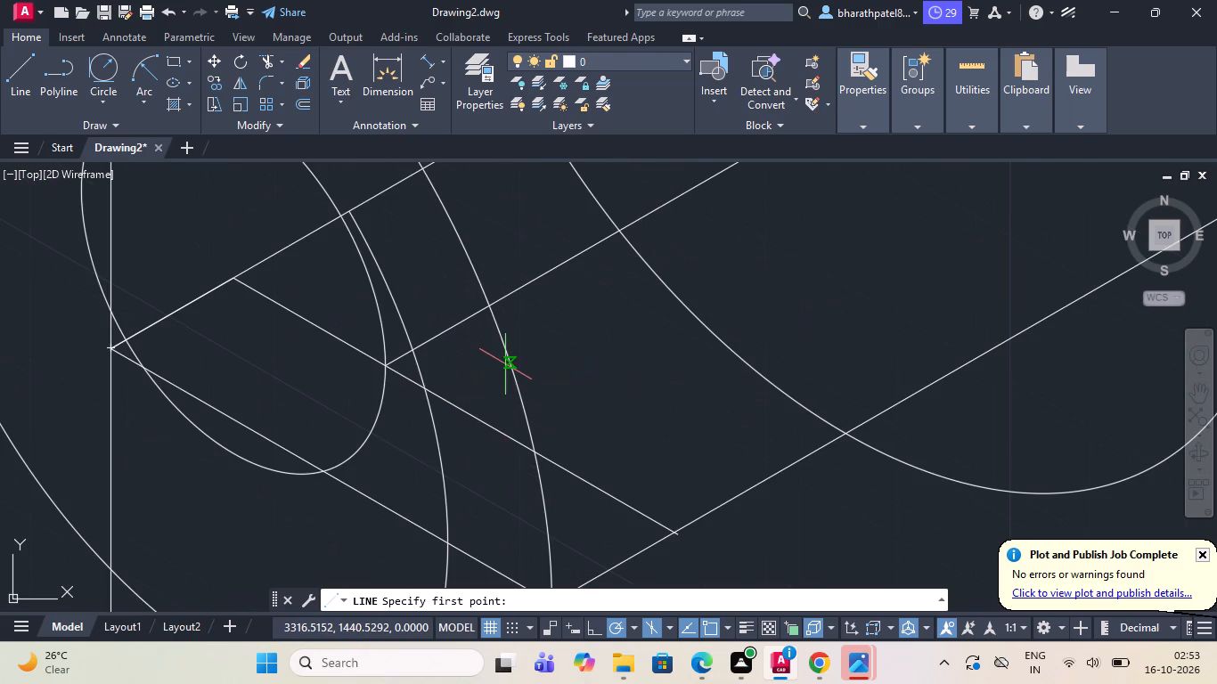
pyautogui.scroll(-3, 505, 364)
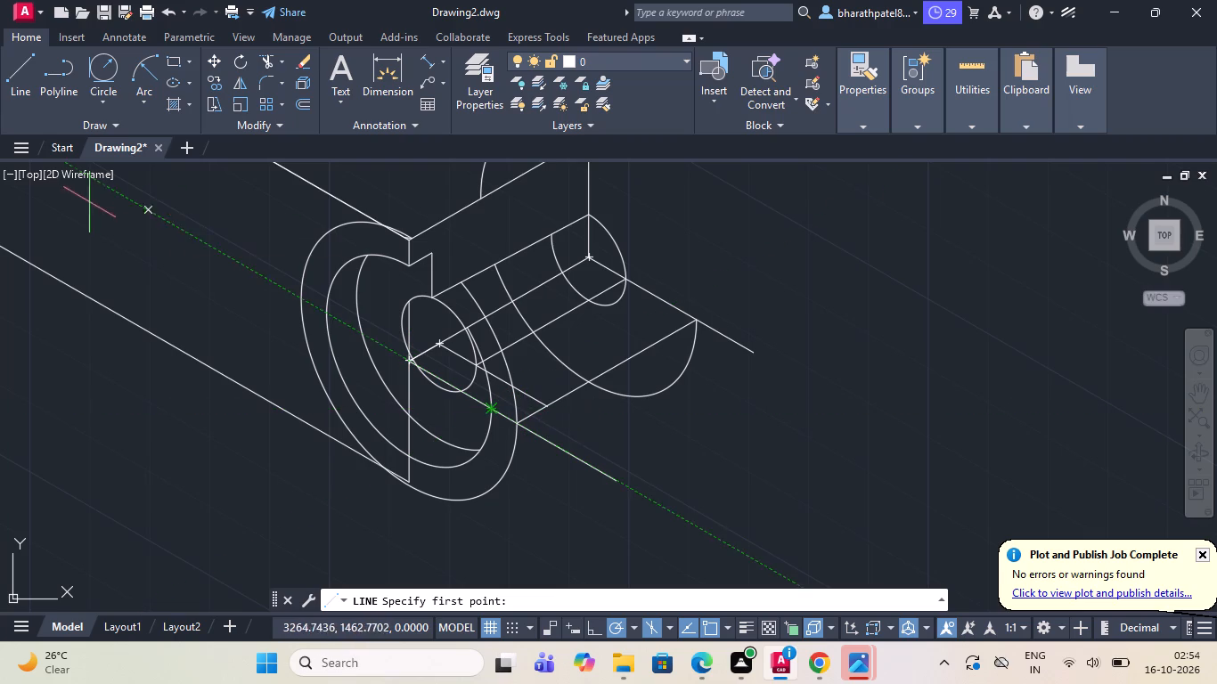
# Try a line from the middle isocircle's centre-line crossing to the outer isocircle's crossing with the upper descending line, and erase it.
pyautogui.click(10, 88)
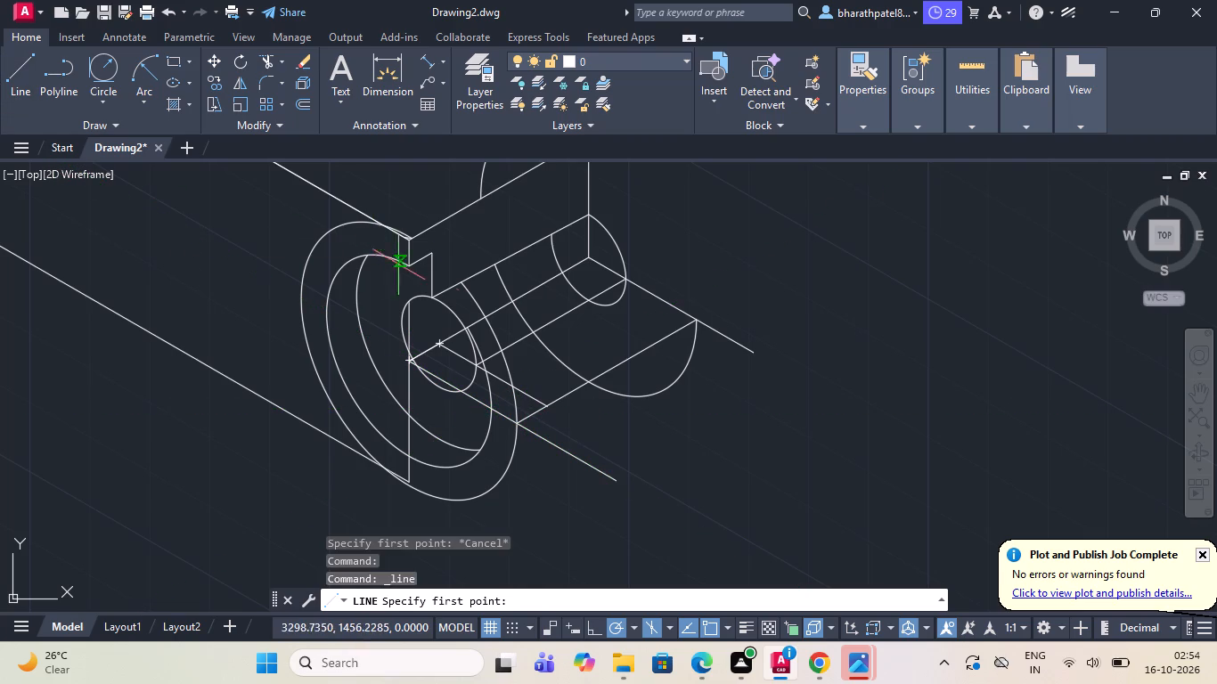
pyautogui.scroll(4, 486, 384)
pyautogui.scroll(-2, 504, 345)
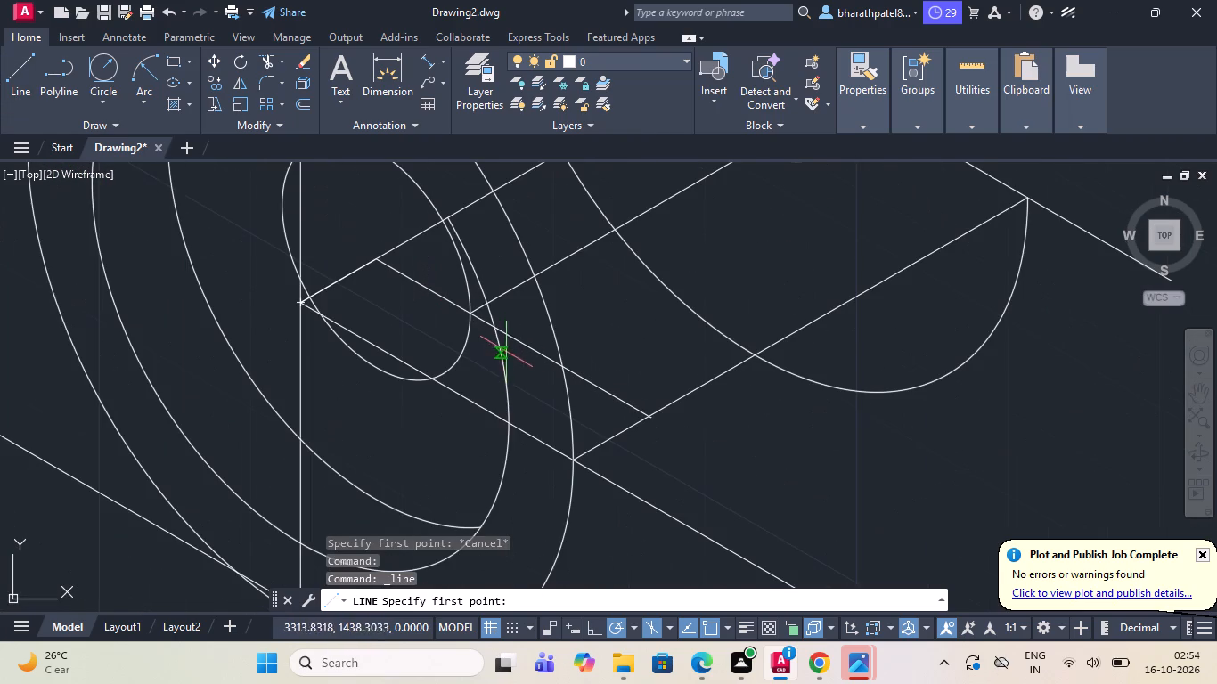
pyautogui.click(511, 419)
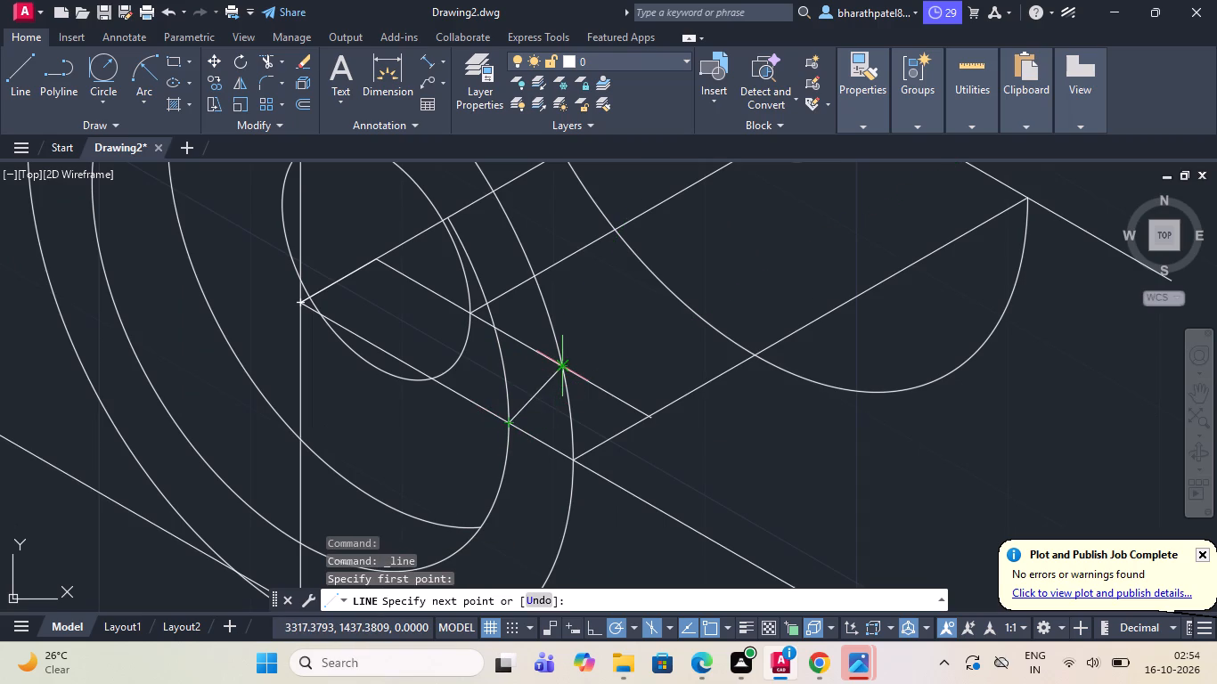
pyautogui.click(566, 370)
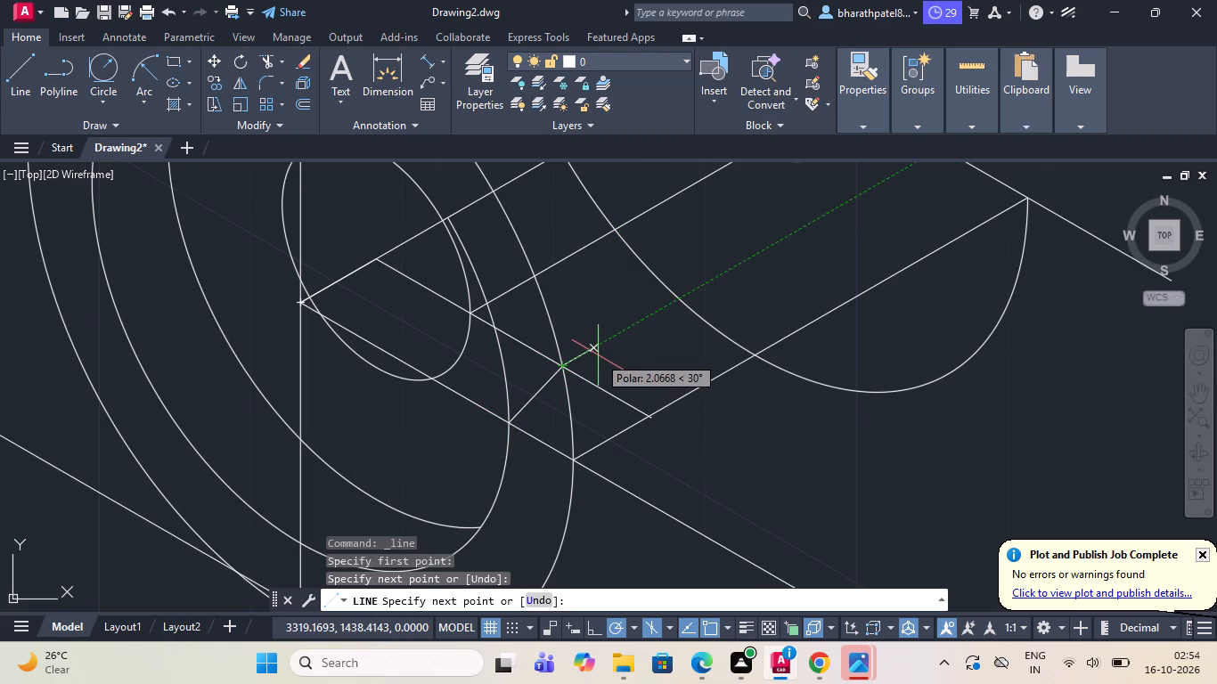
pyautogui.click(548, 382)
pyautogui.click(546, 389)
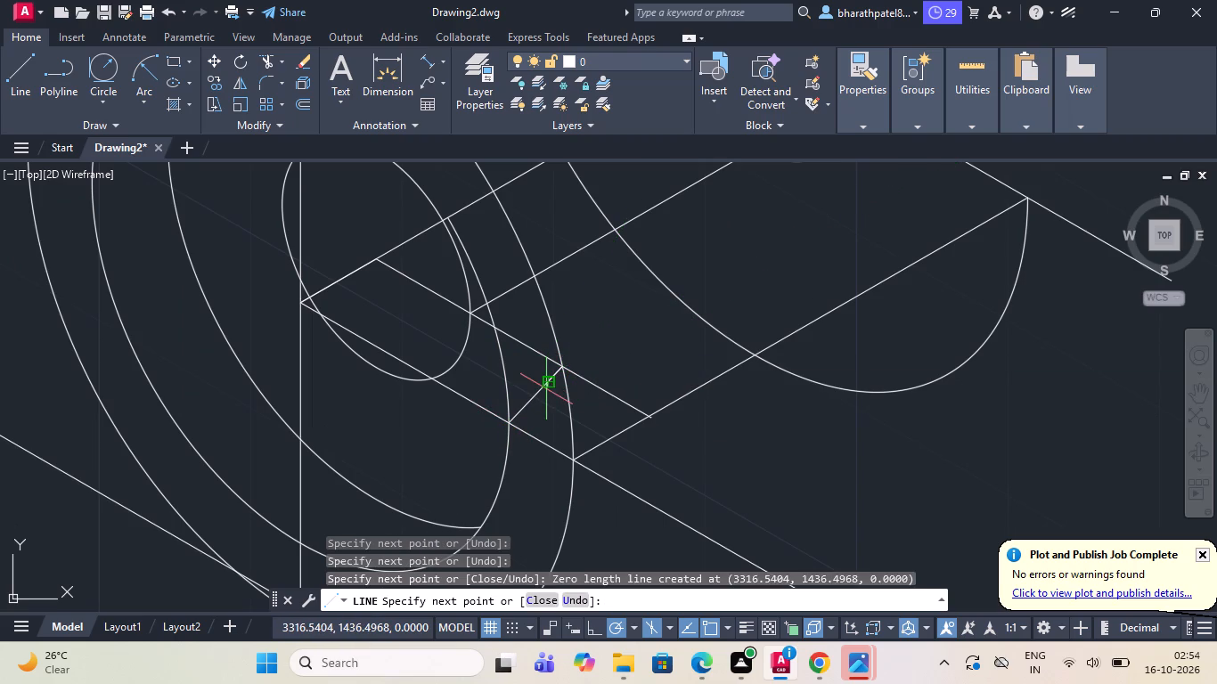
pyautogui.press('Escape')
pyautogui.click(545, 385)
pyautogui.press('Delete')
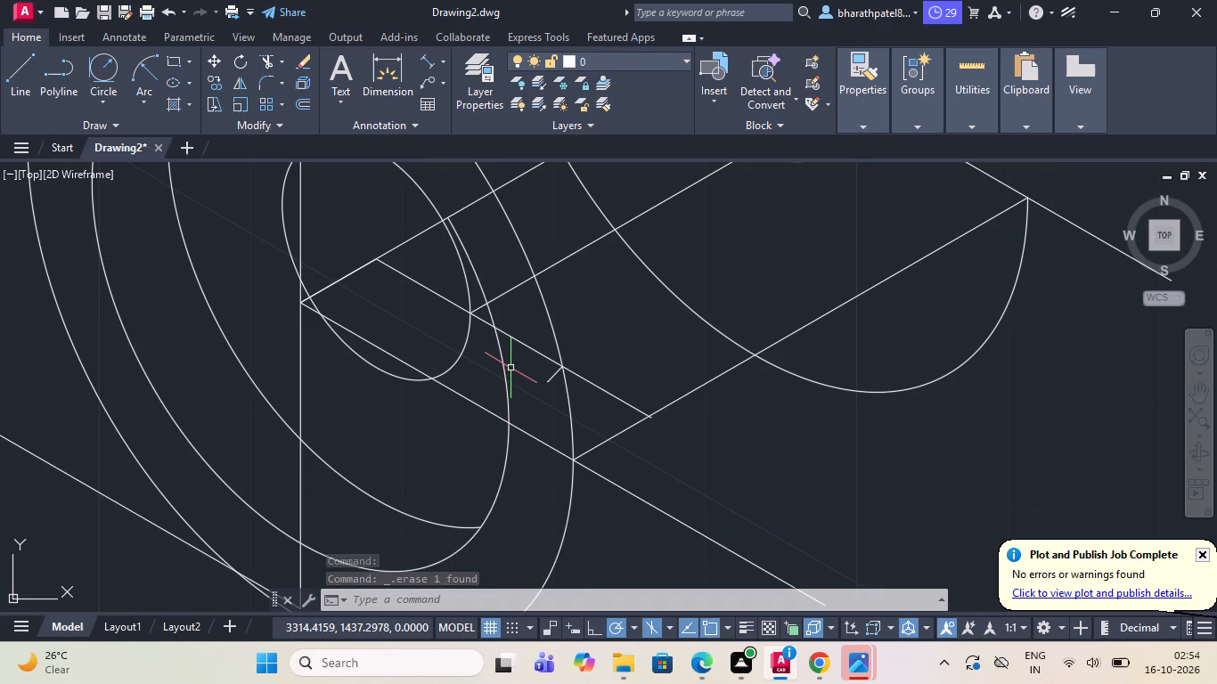
# Draw a 30° line from the middle isocircle's crossing with the descending centre line to just past the upper descending line.
pyautogui.scroll(-2, 510, 368)
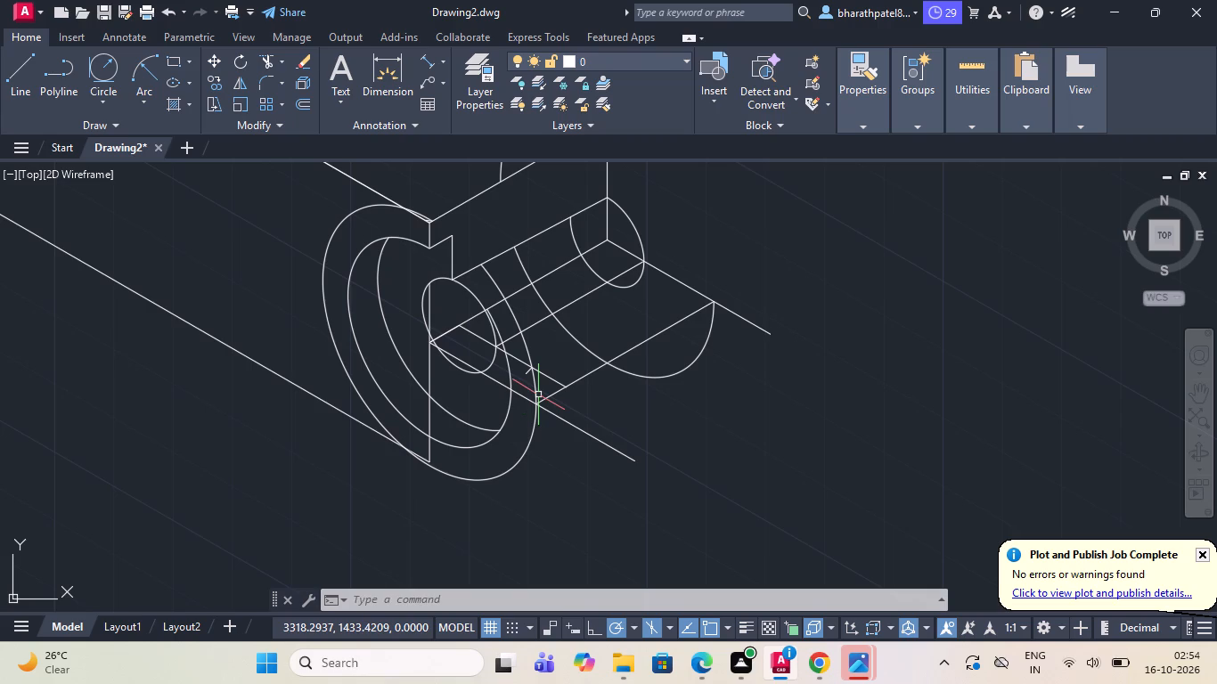
pyautogui.scroll(2, 539, 369)
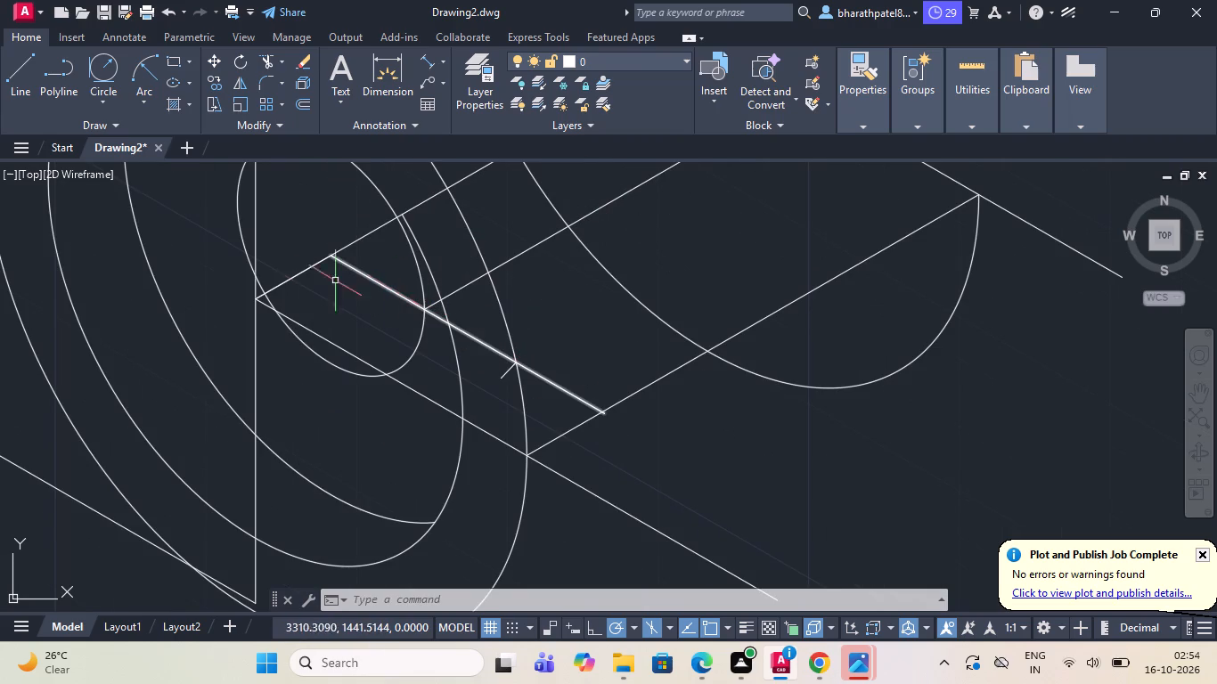
pyautogui.click(12, 75)
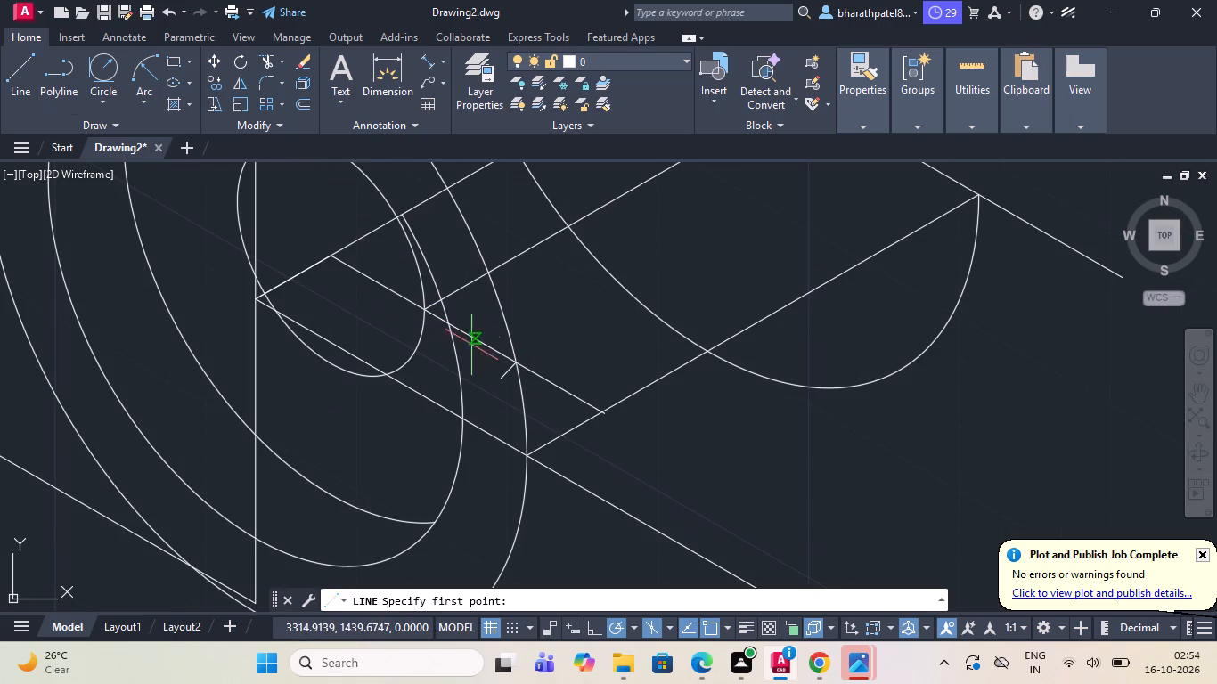
pyautogui.click(460, 416)
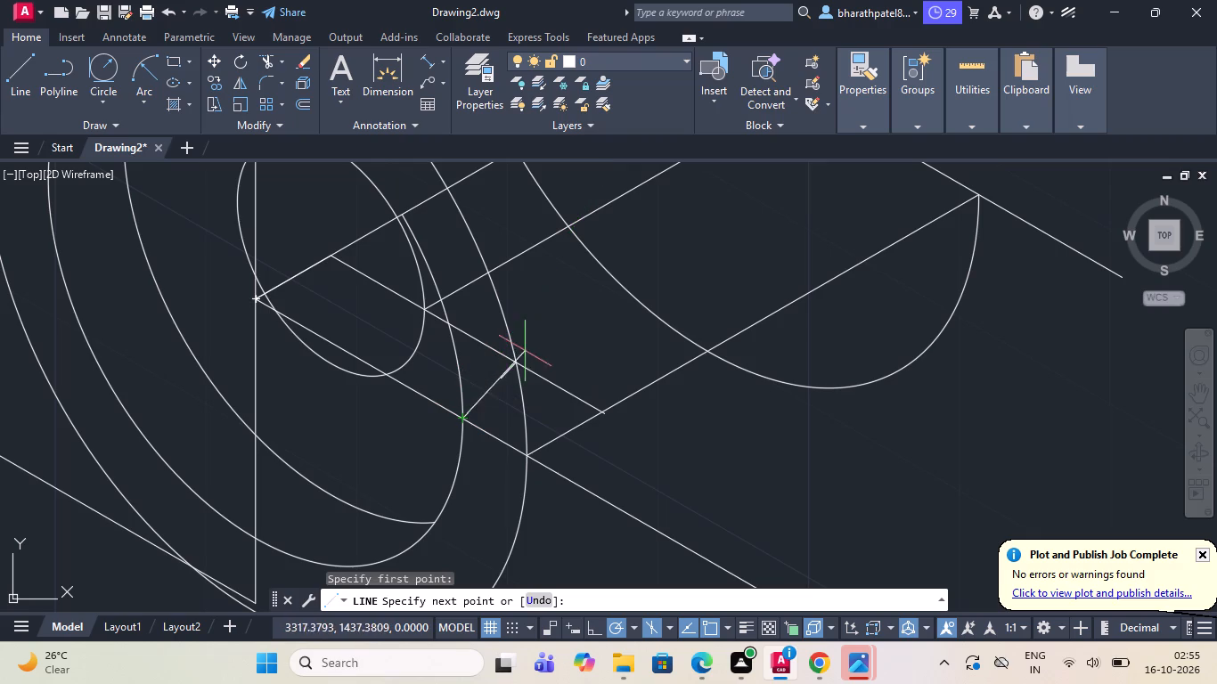
pyautogui.click(563, 354)
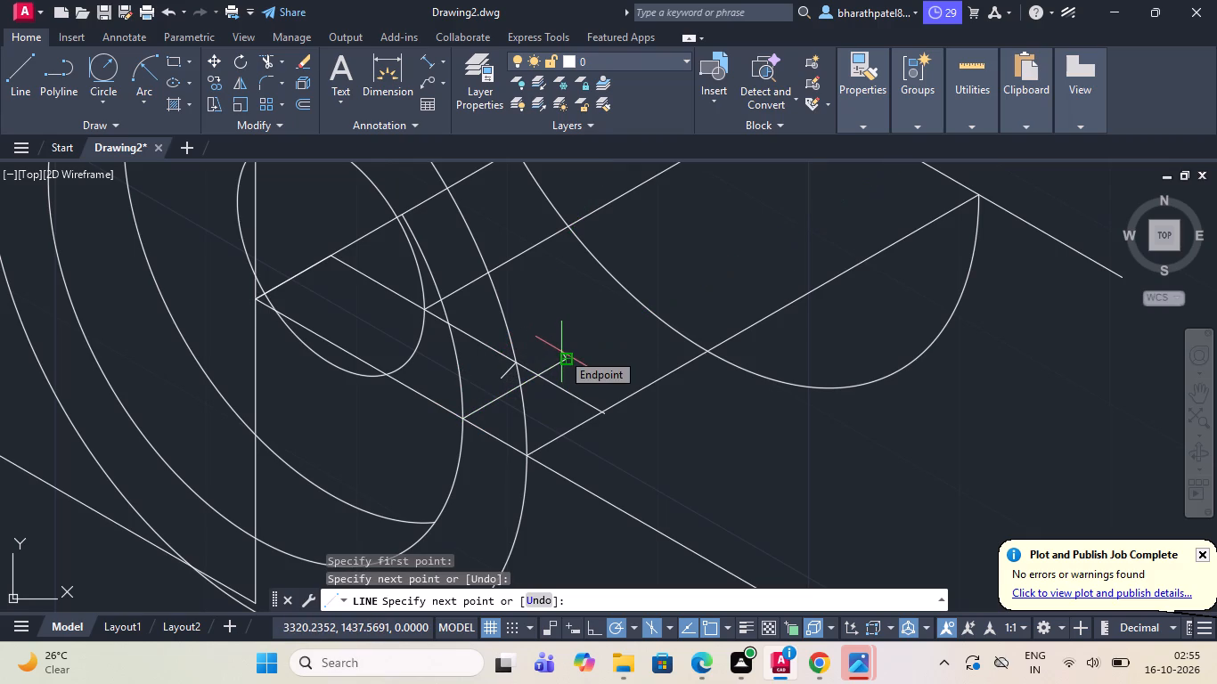
pyautogui.press('`')
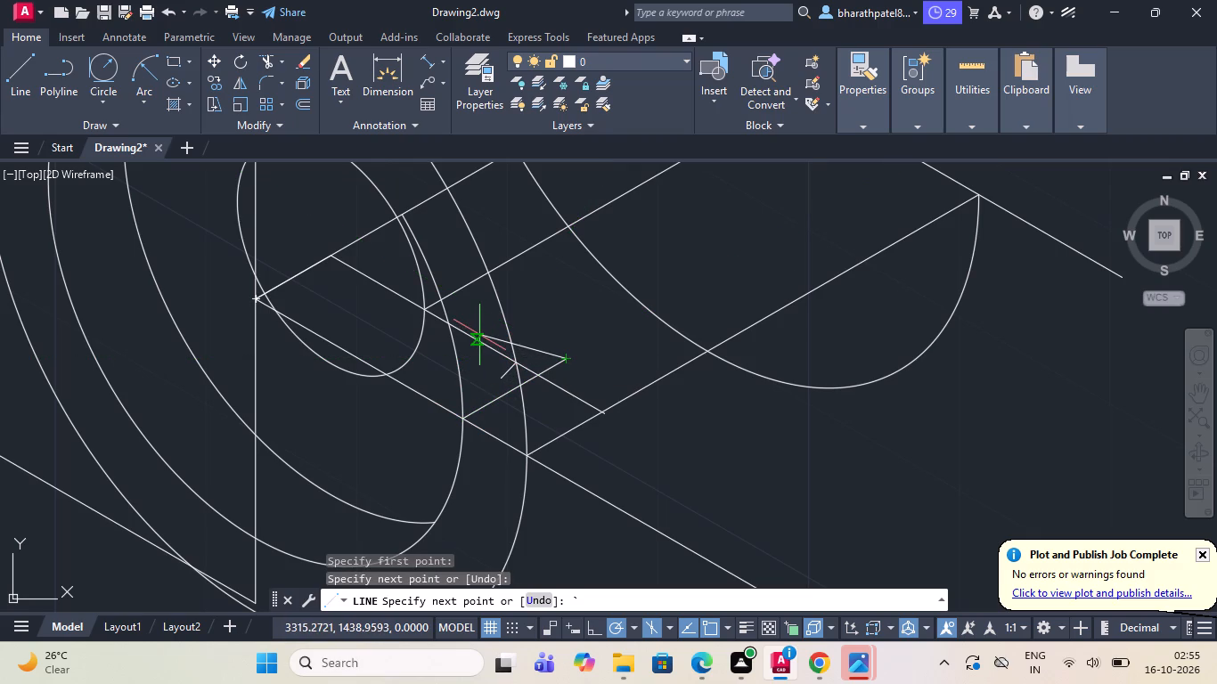
pyautogui.press('Escape')
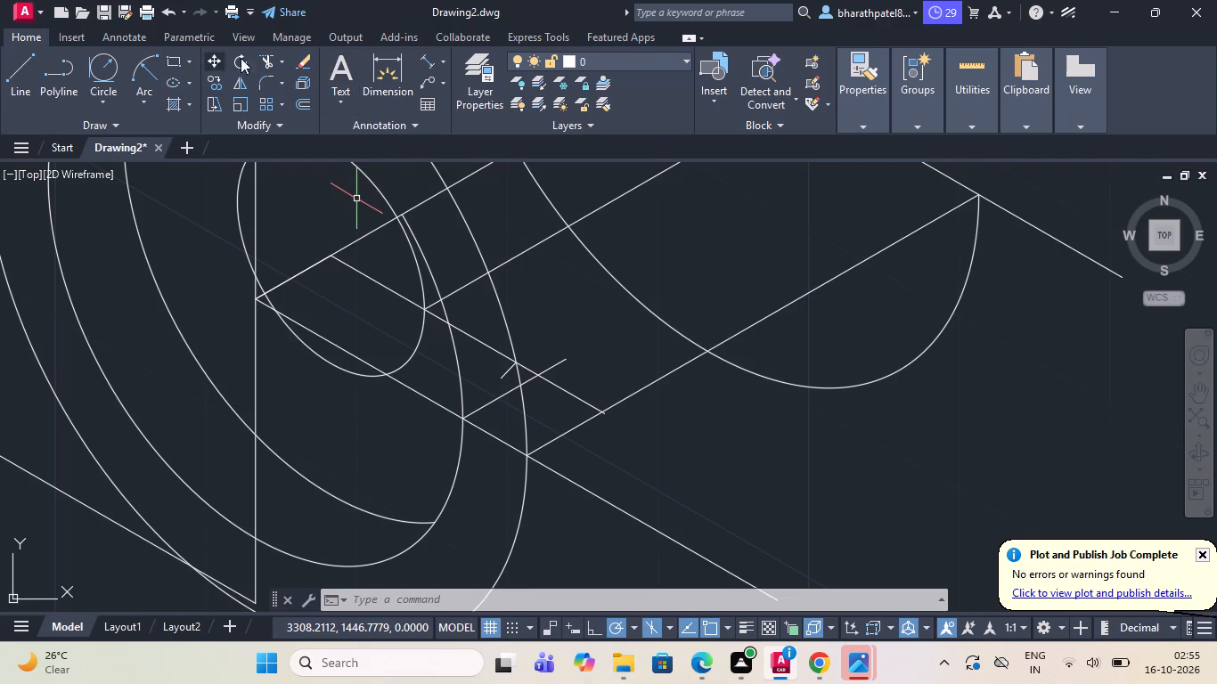
# Trim the short 30° line's overhang, the middle and outer isocircle segments above it, and the leftover stub beside it at the near arm end.
pyautogui.click(265, 59)
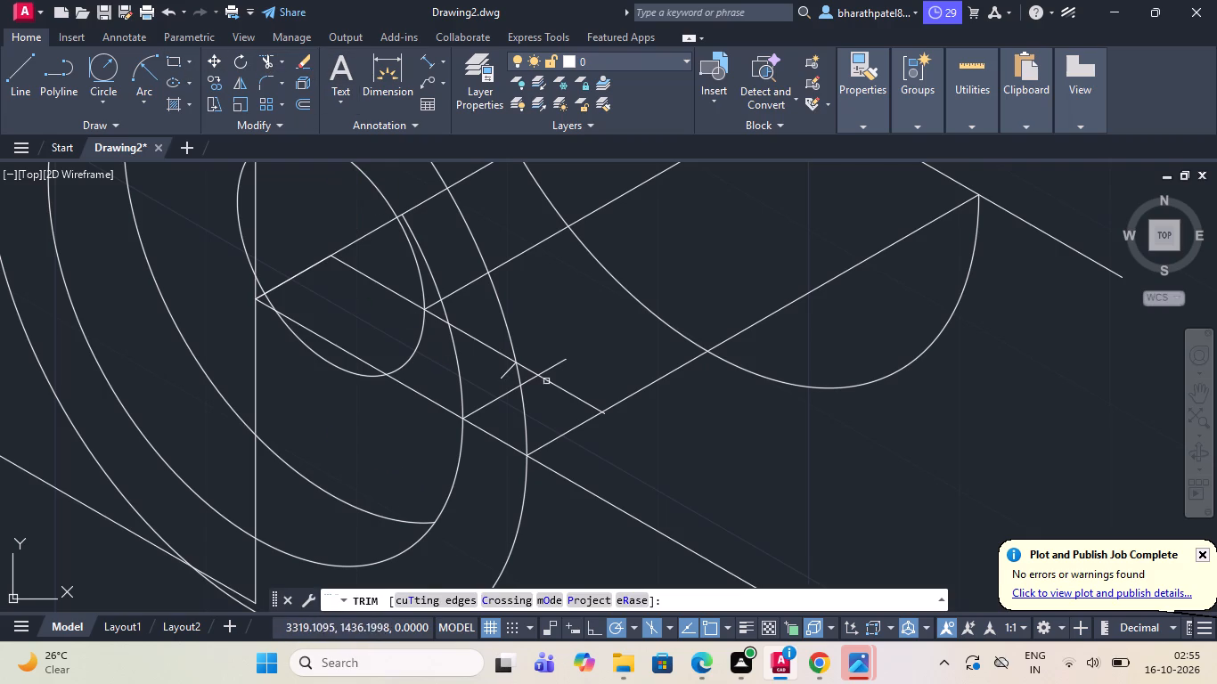
pyautogui.click(553, 370)
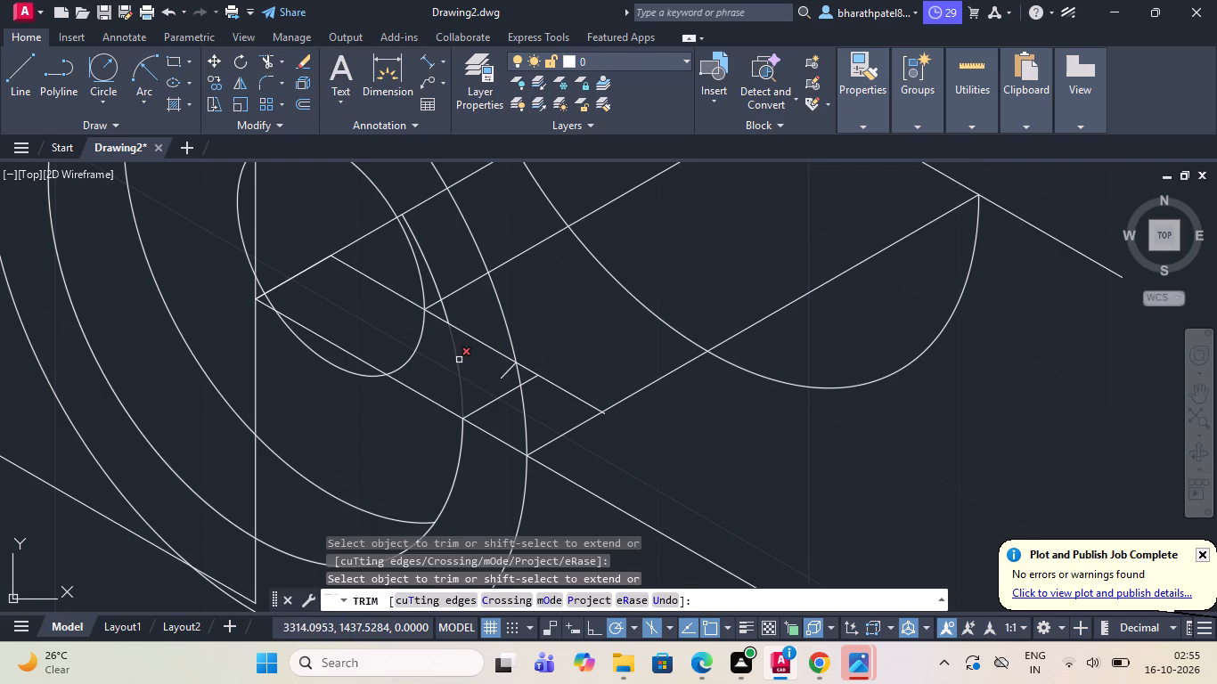
pyautogui.click(460, 360)
pyautogui.click(506, 324)
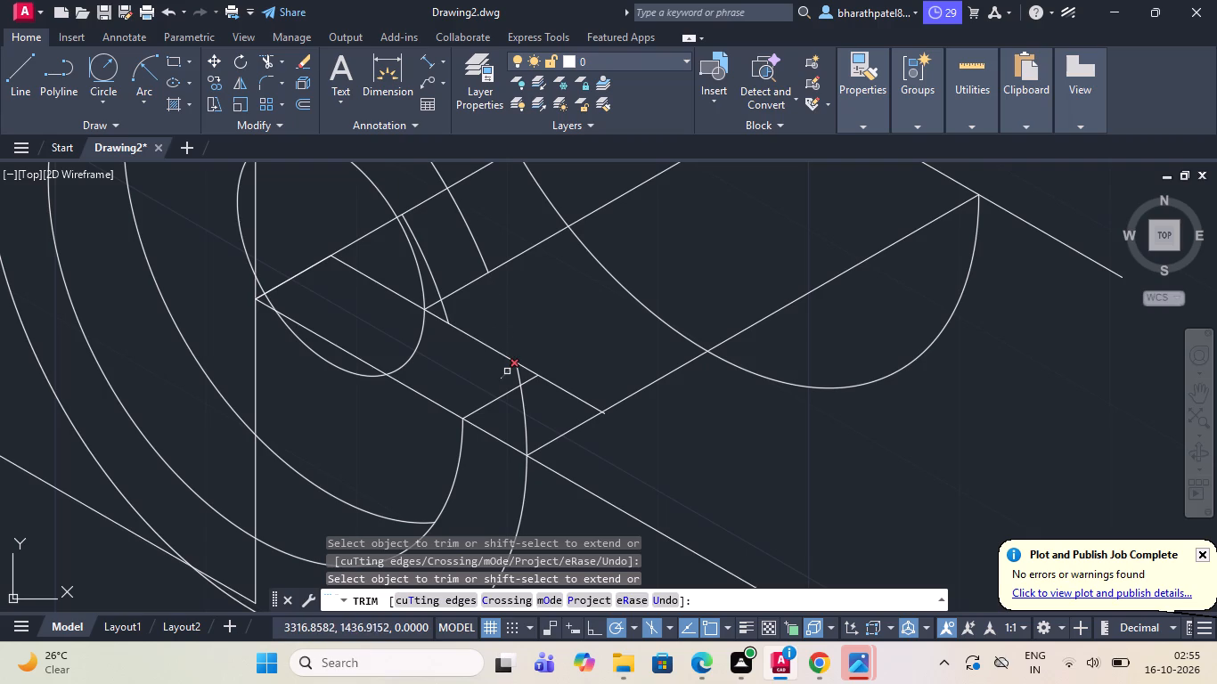
pyautogui.click(508, 371)
pyautogui.click(518, 377)
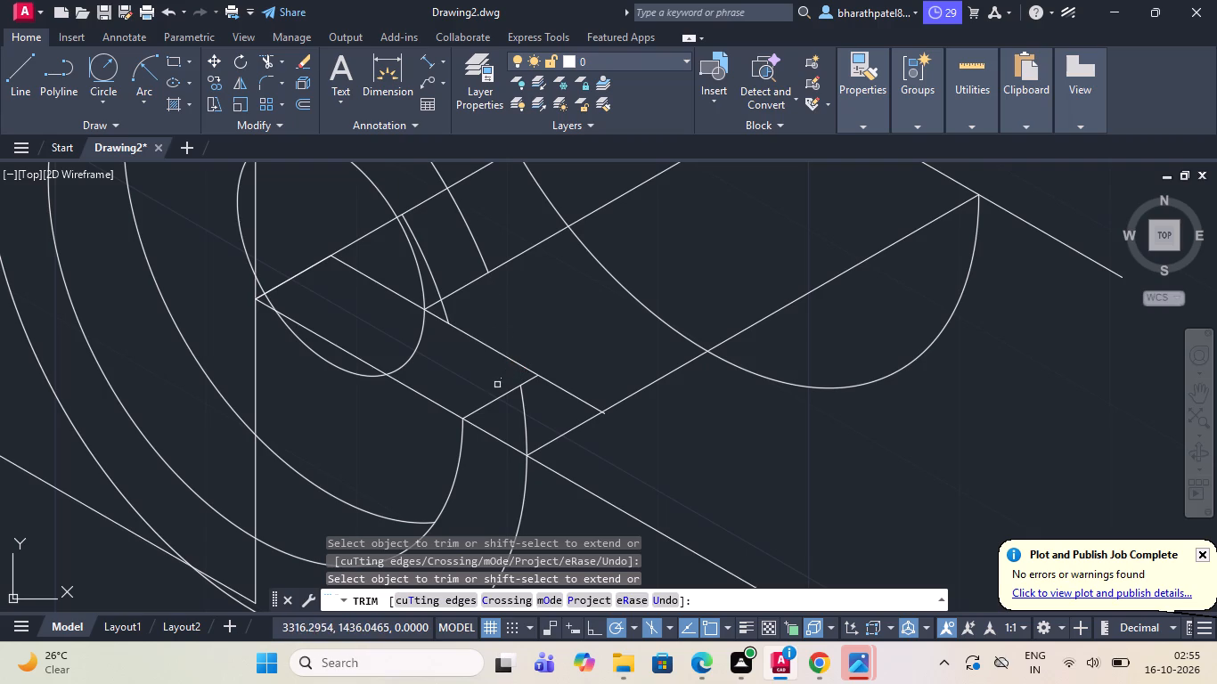
pyautogui.click(499, 375)
pyautogui.scroll(-1, 499, 373)
pyautogui.scroll(1, 520, 345)
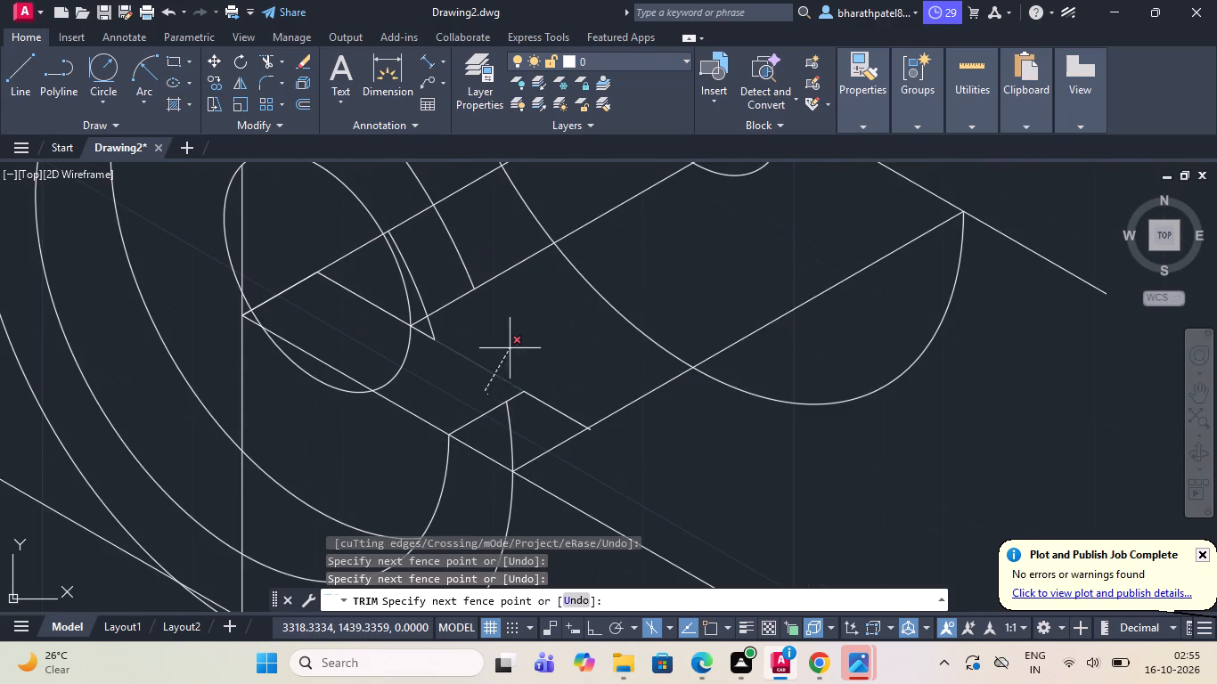
pyautogui.click(445, 387)
# Trim the outer and middle isocircle pieces still crossing the rising slot lines beside the small isocircle.
pyautogui.scroll(-3, 453, 370)
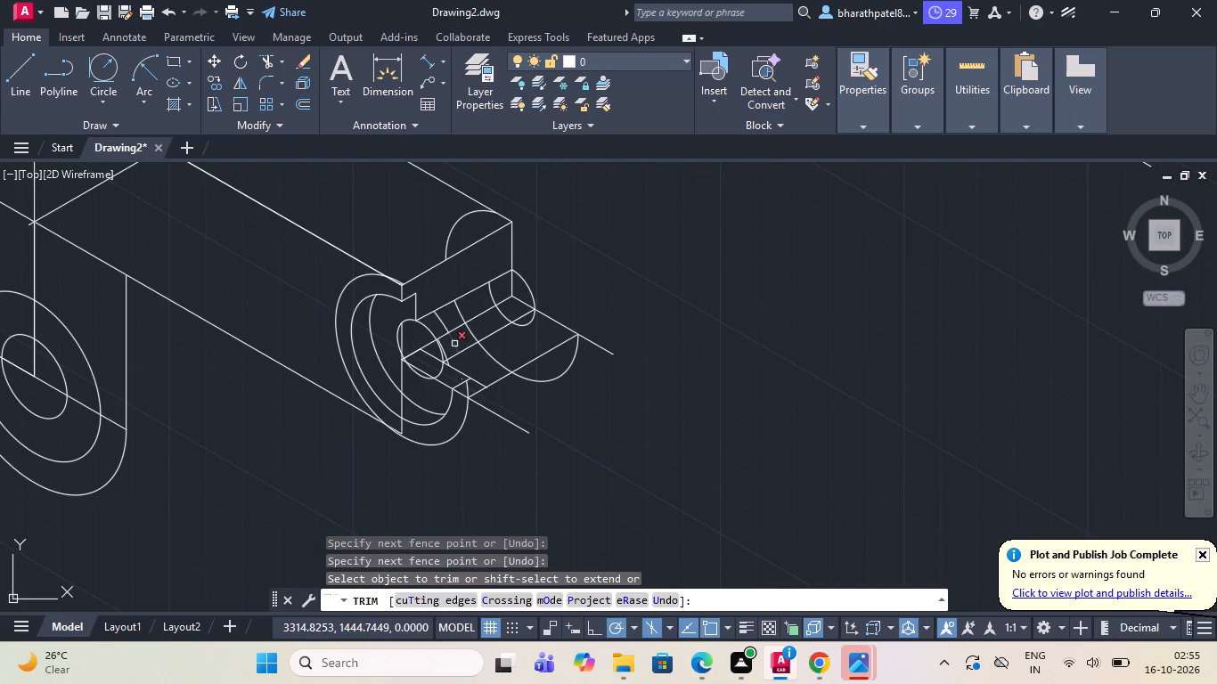
pyautogui.click(442, 322)
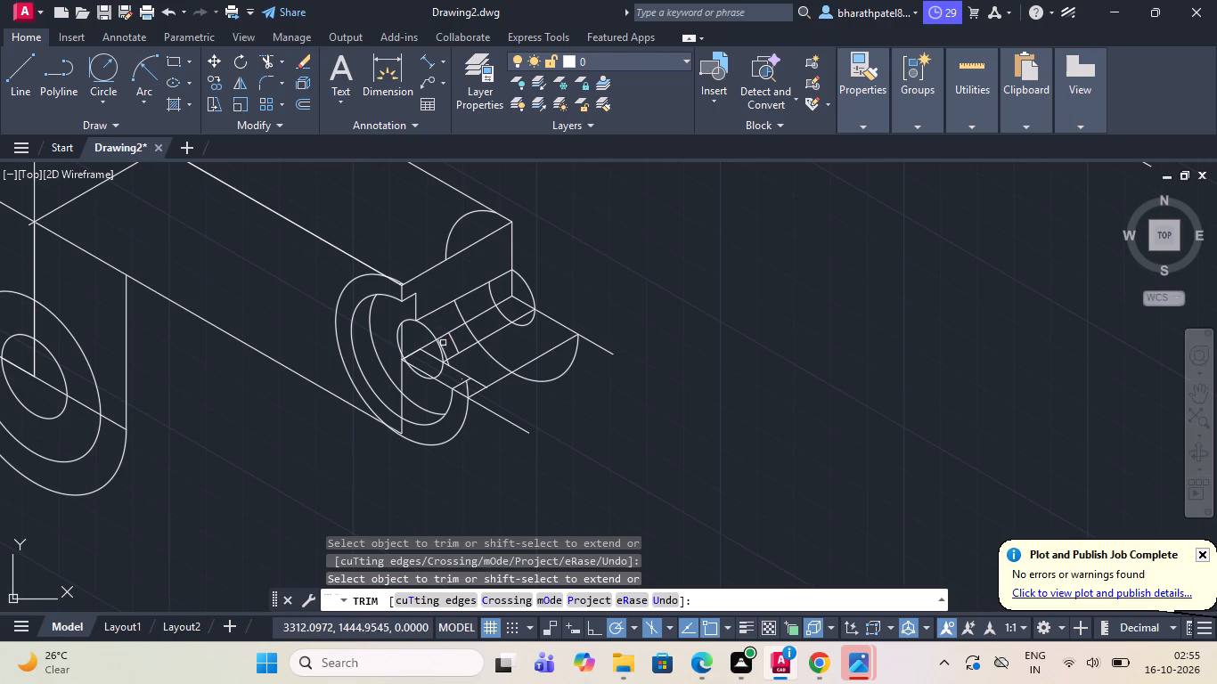
pyautogui.click(456, 347)
pyautogui.scroll(3, 453, 349)
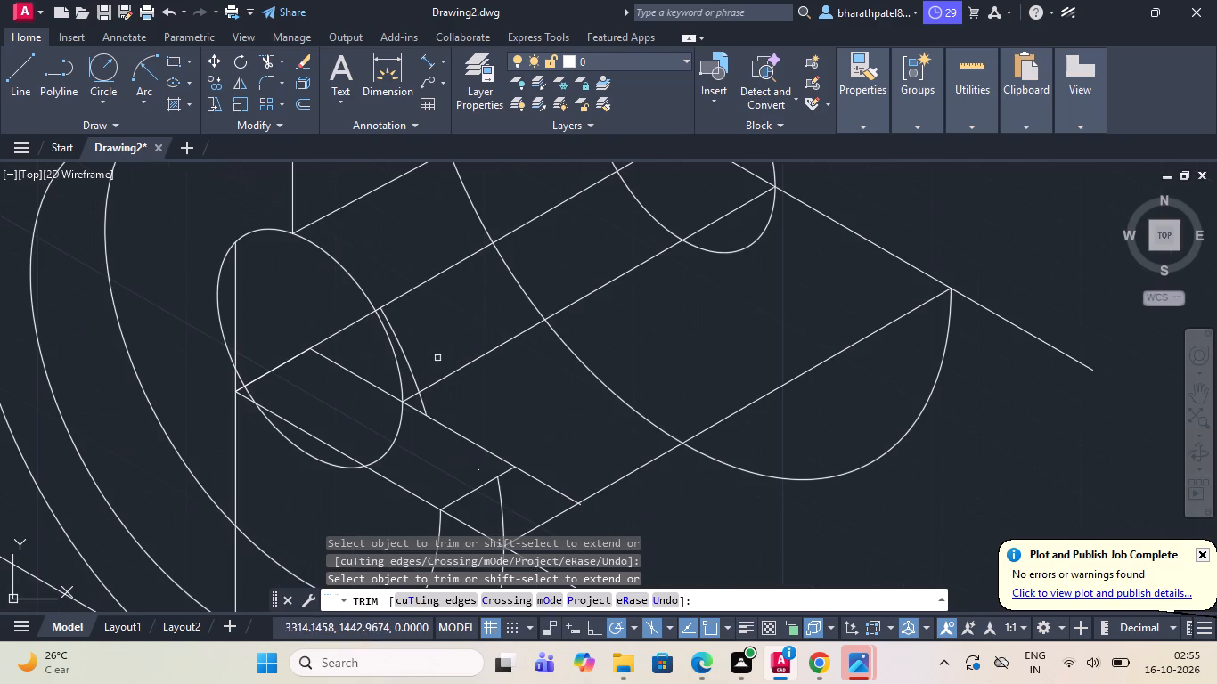
pyautogui.click(421, 385)
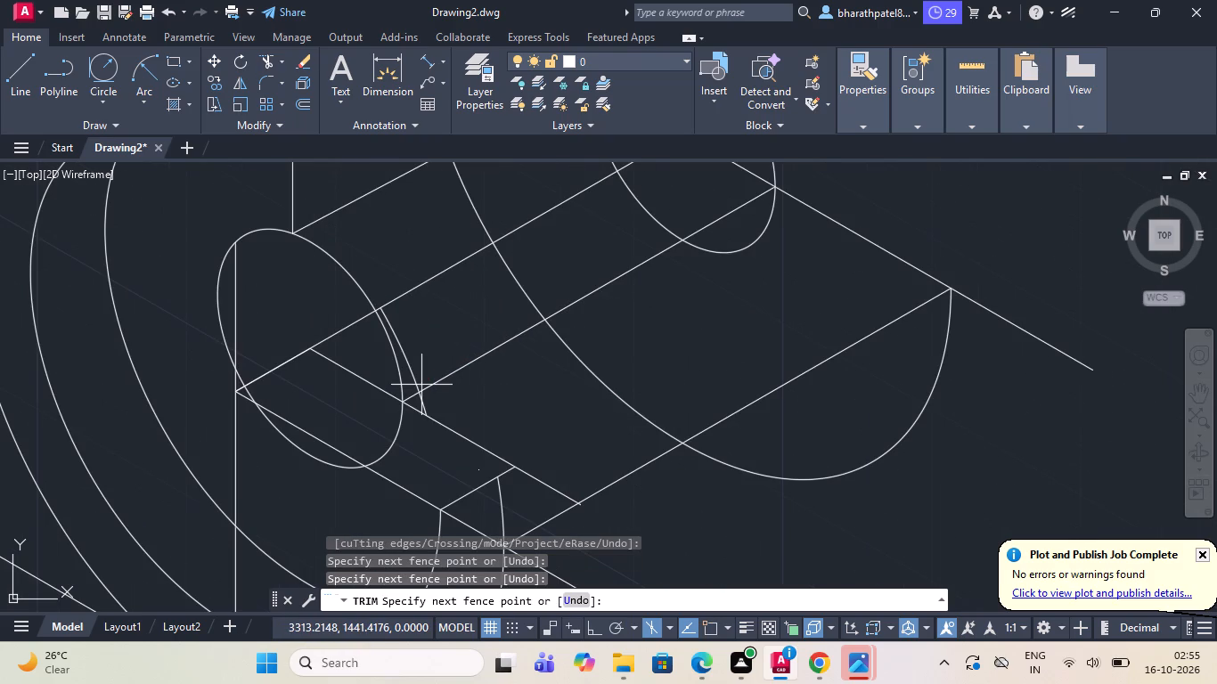
pyautogui.click(410, 379)
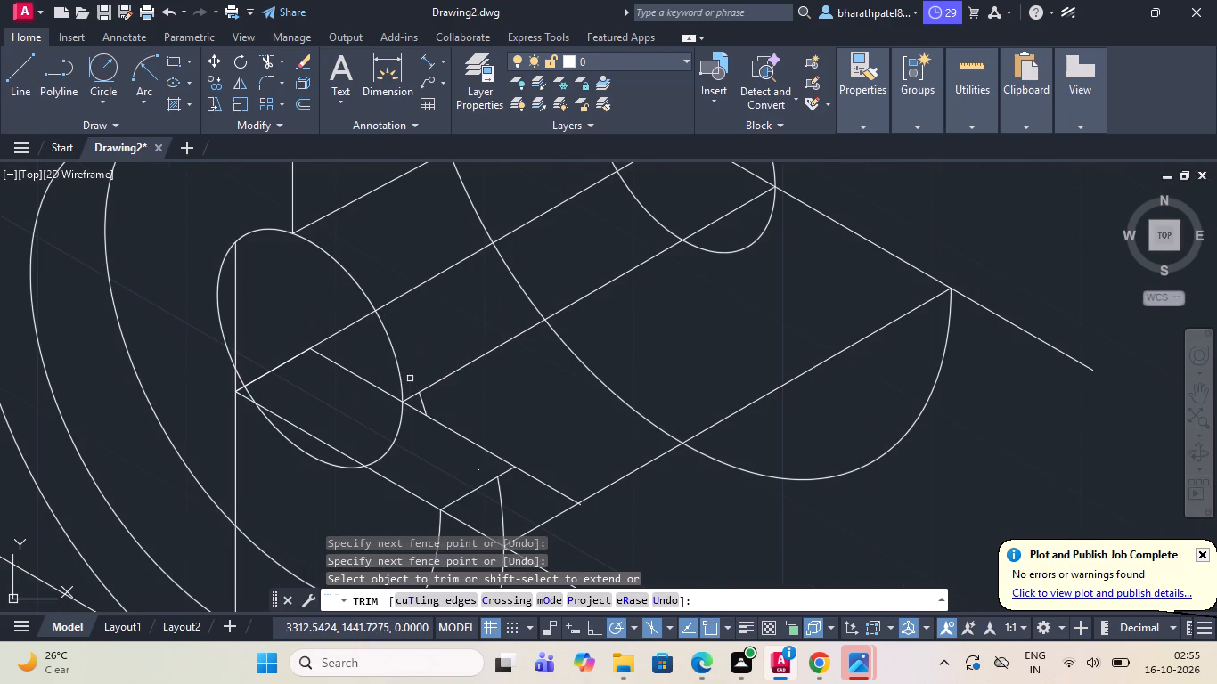
pyautogui.click(423, 407)
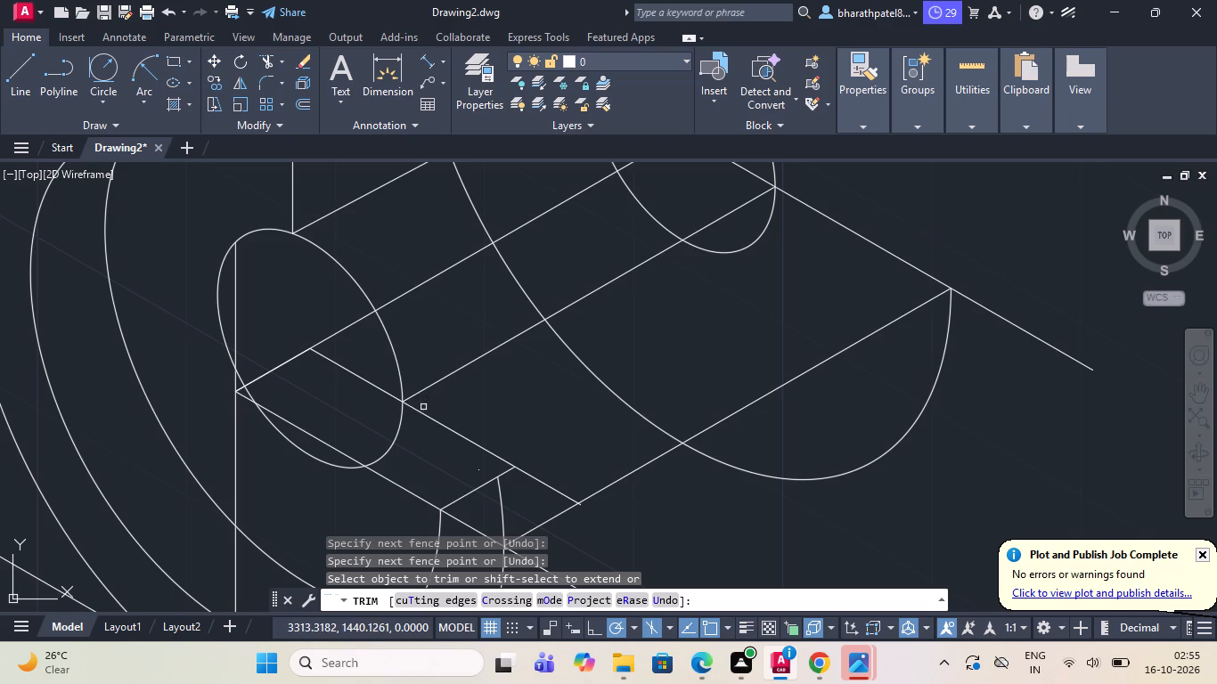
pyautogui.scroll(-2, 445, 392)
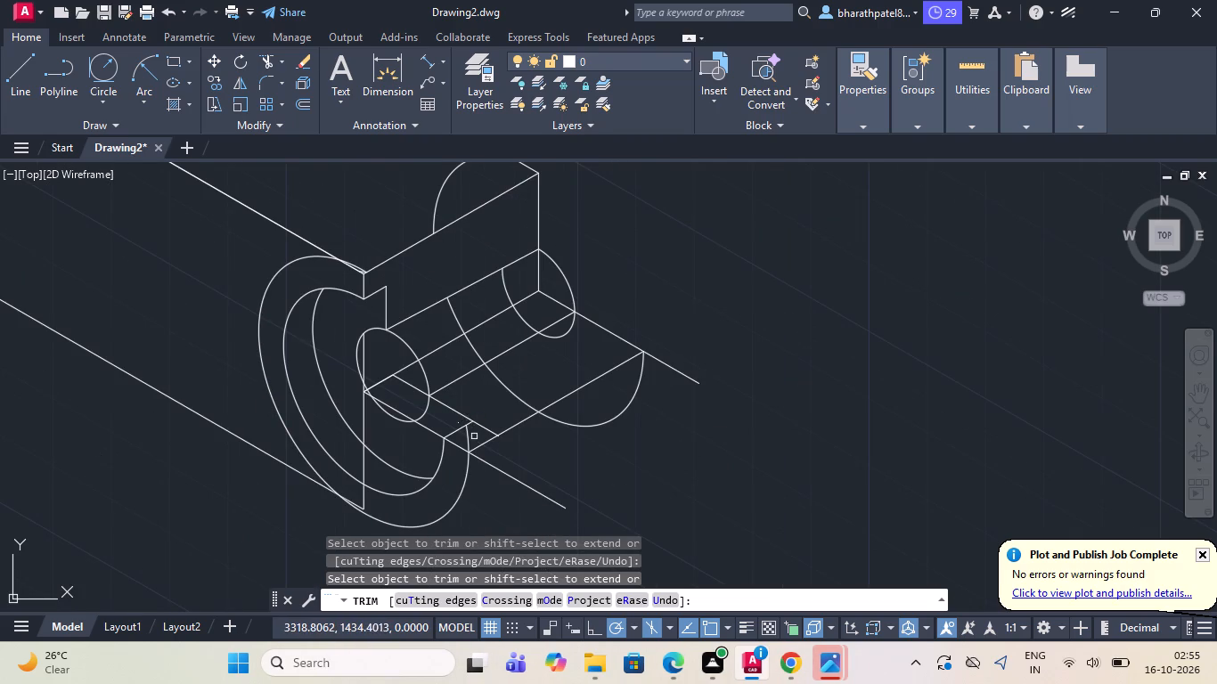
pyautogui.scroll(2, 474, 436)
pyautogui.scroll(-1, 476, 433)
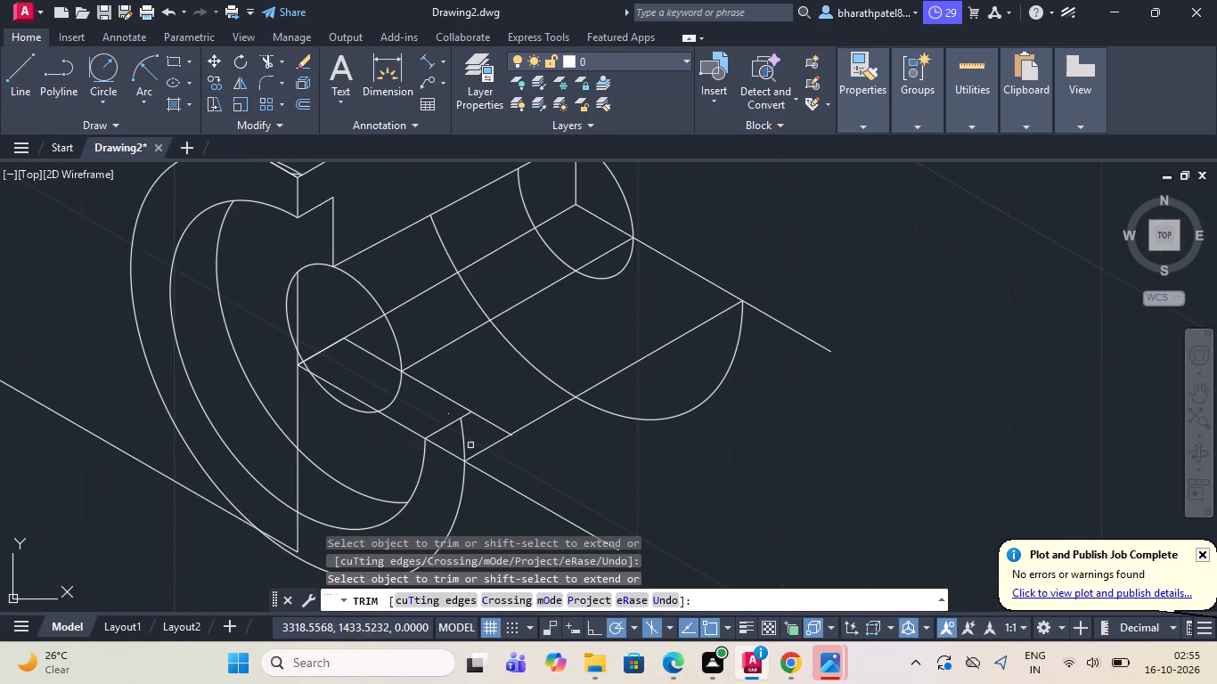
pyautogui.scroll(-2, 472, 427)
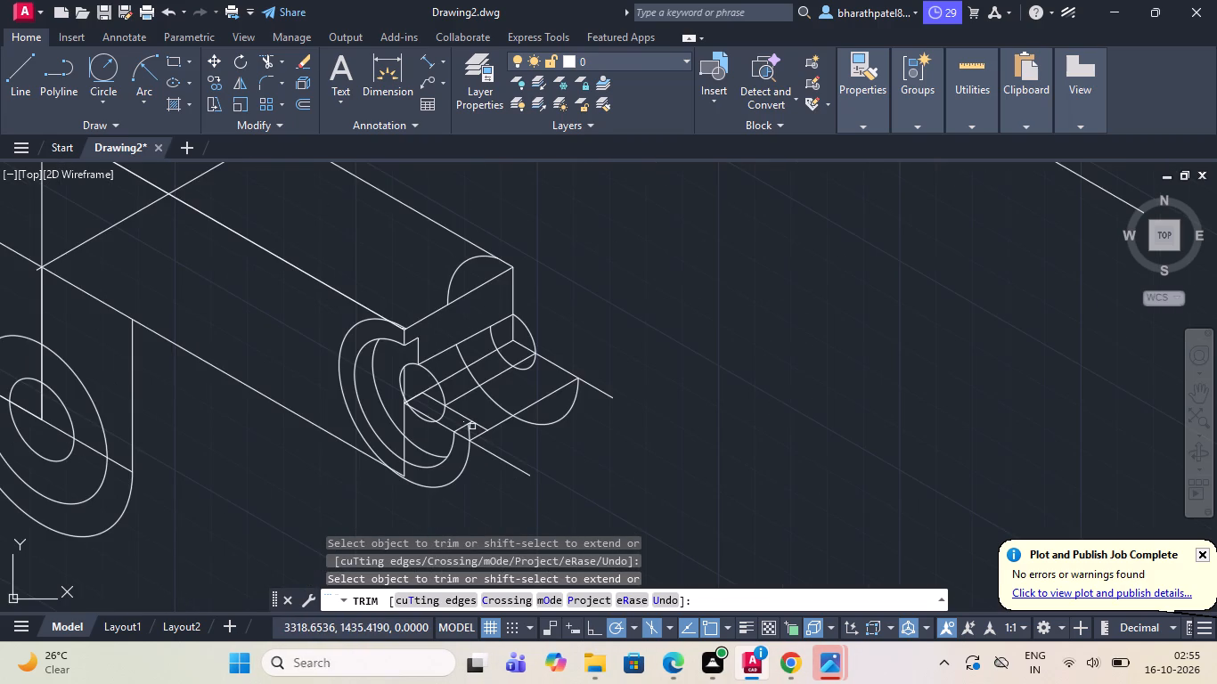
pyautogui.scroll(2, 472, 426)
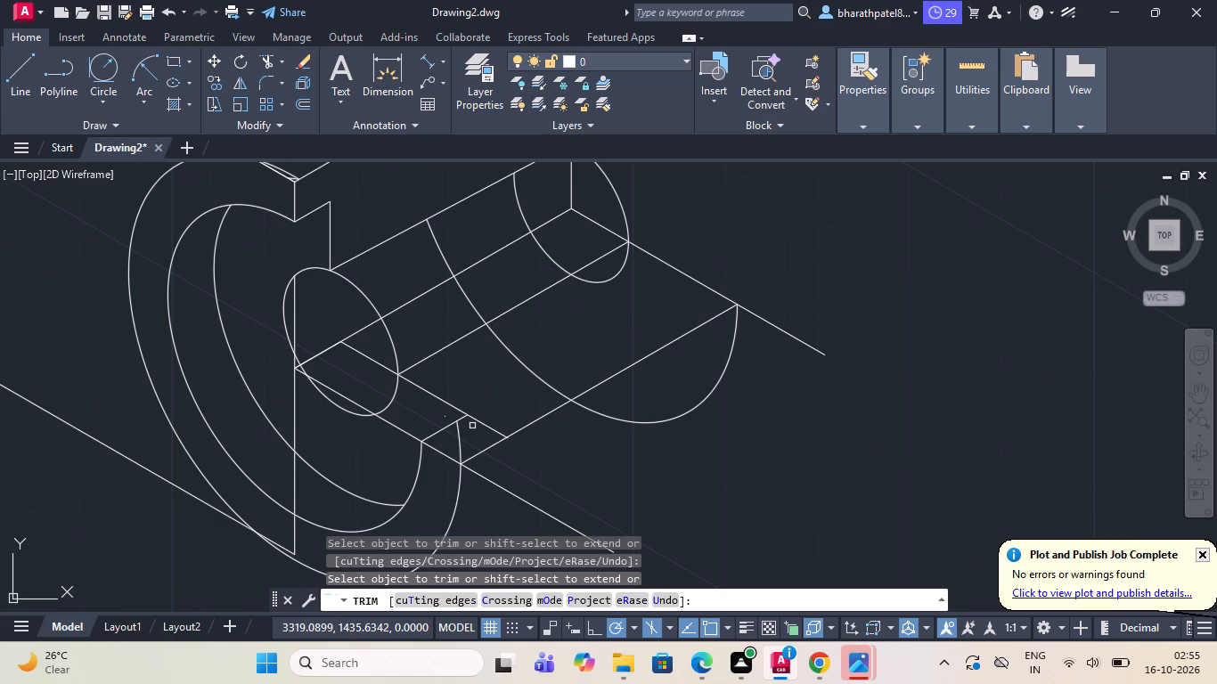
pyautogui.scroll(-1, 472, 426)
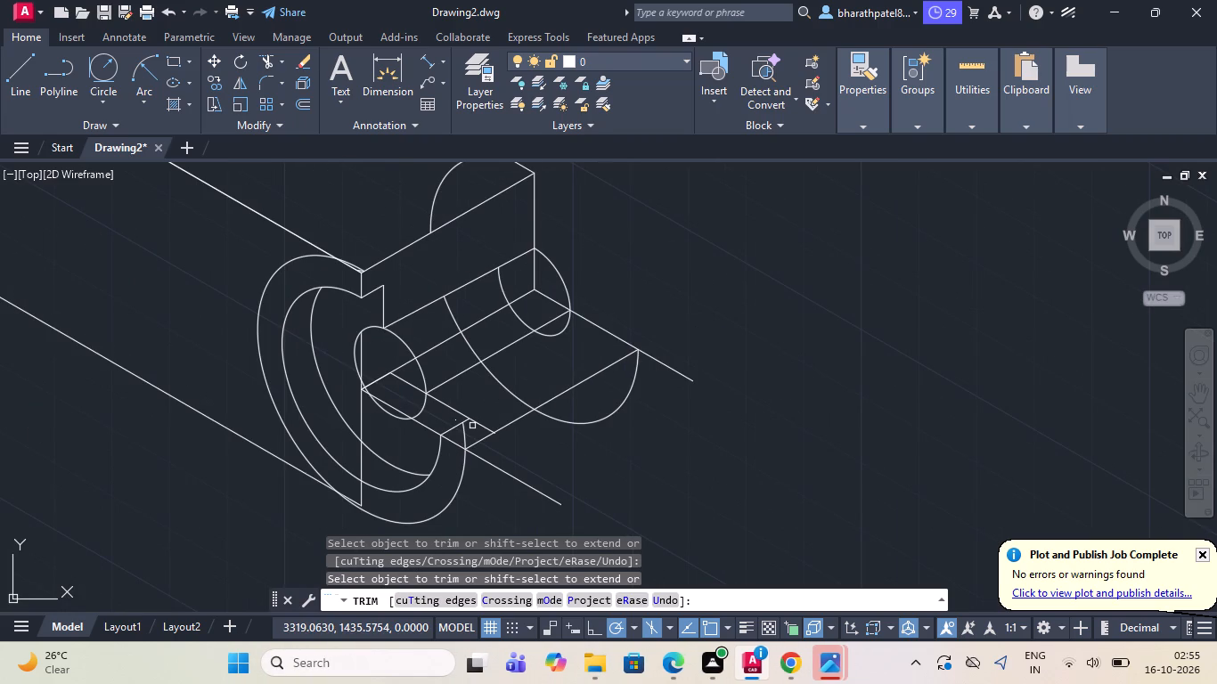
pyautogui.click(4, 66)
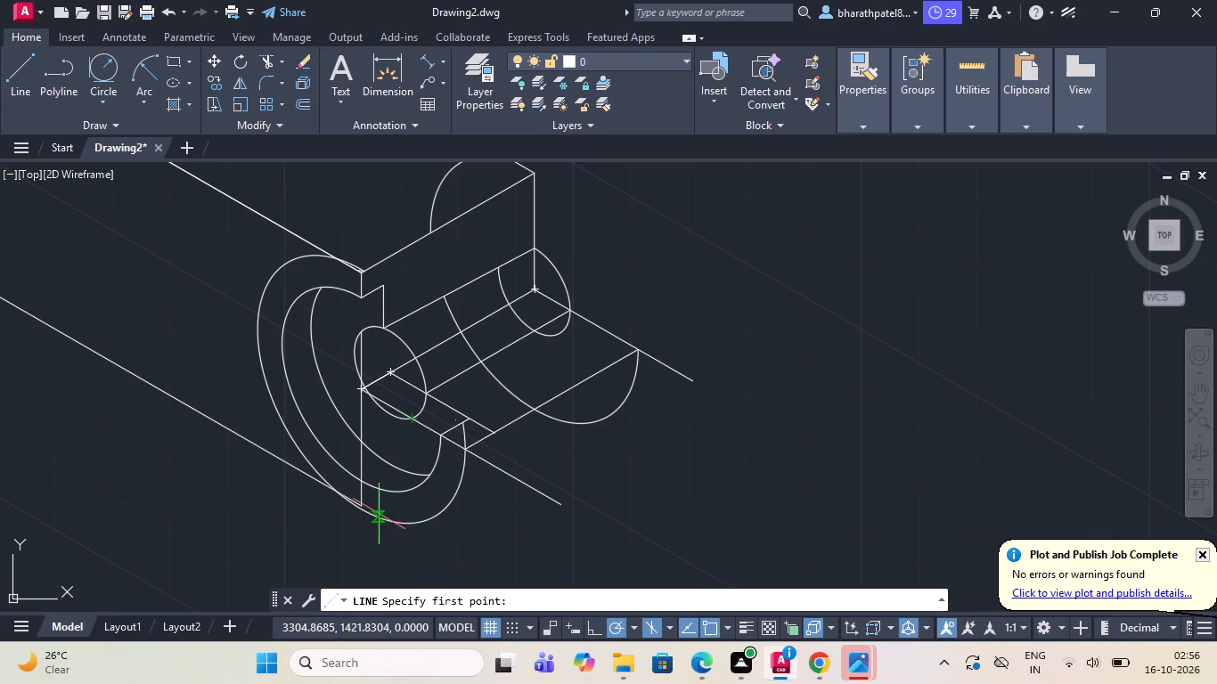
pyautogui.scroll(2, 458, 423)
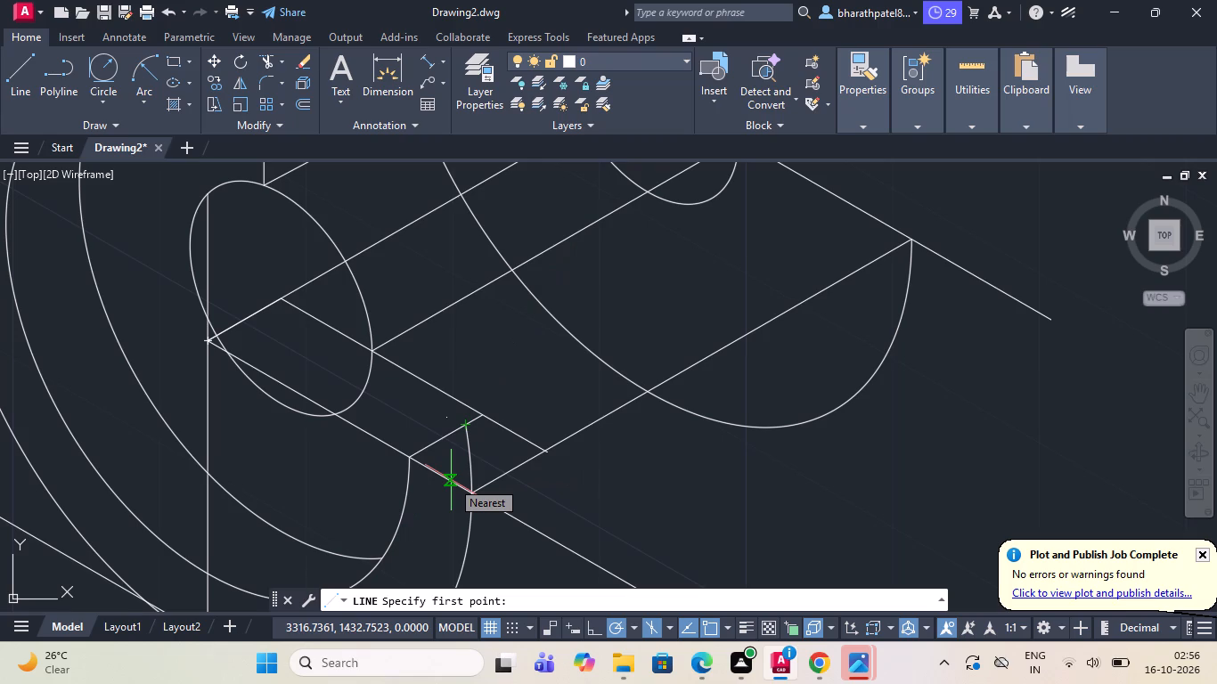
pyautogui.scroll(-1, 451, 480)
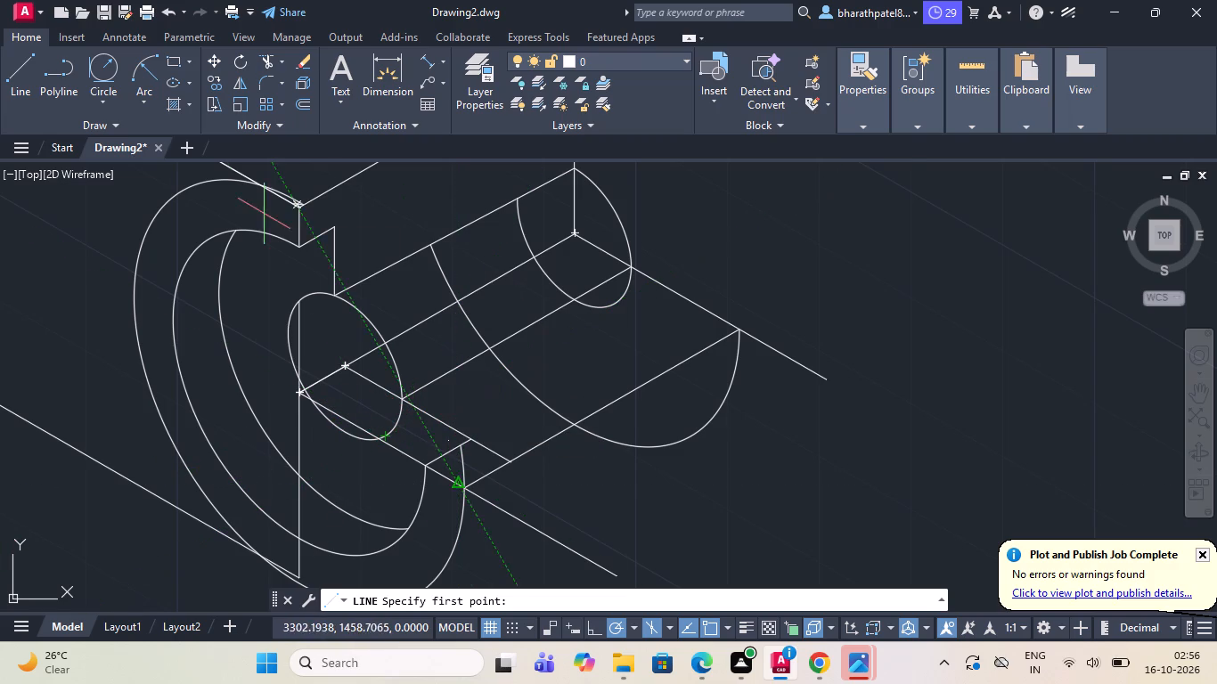
# Trim the descending centre line between the small and middle isocircles, the outer isocircle's leftover, and the copied large arc between the lower rising lines.
pyautogui.moveTo(263, 53); pyautogui.dragTo(266, 69)
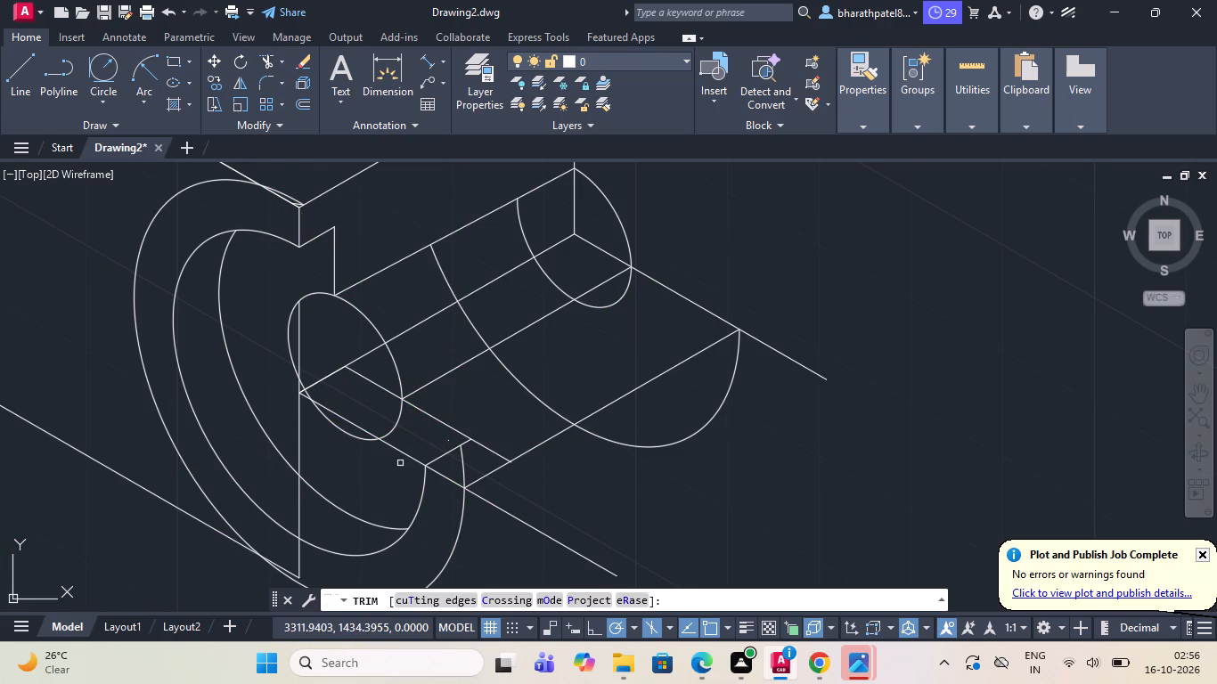
pyautogui.click(408, 453)
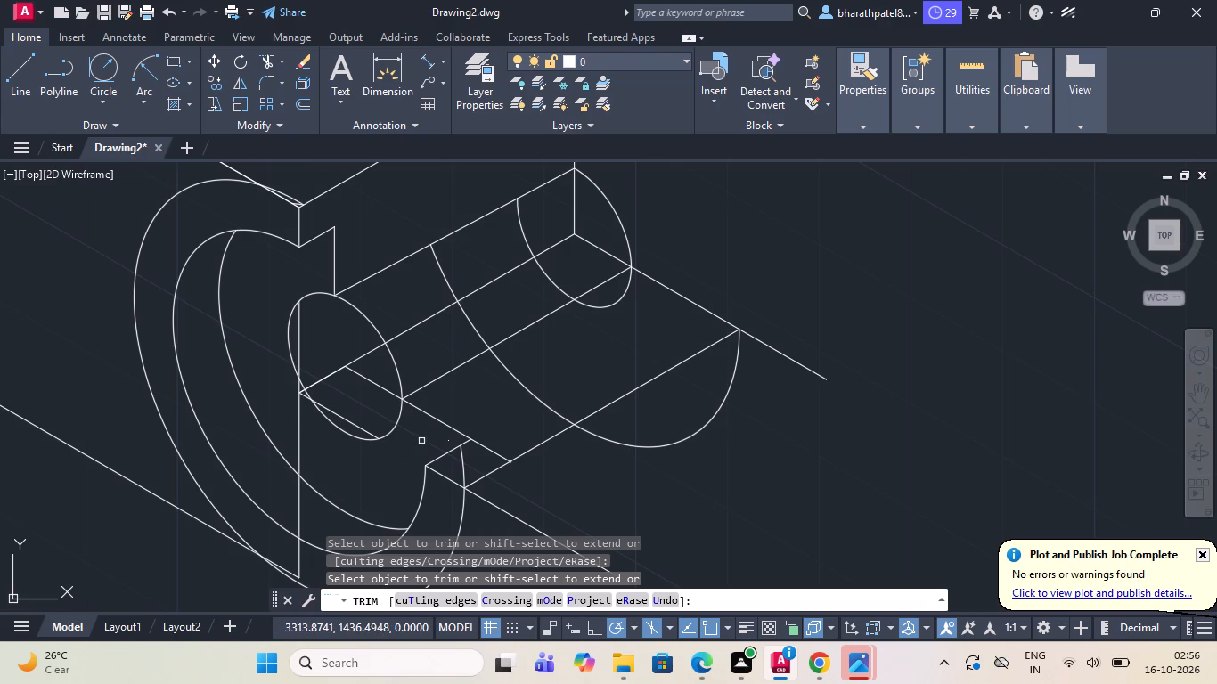
pyautogui.scroll(-2, 421, 441)
pyautogui.scroll(4, 437, 446)
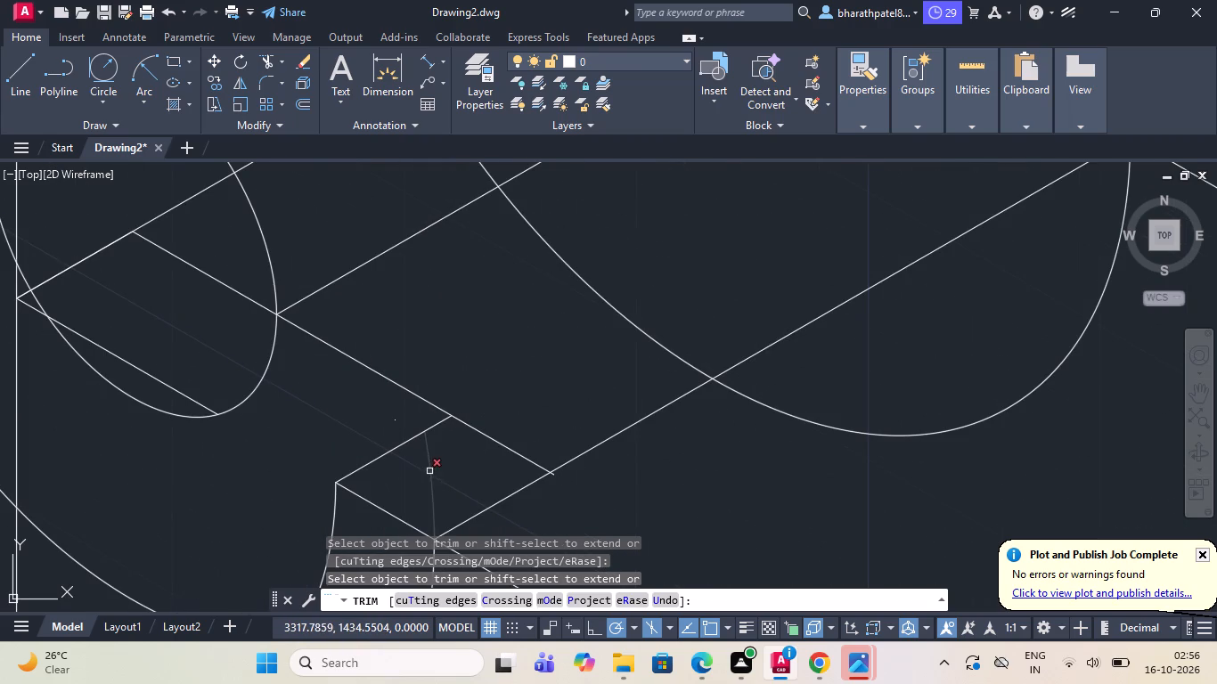
pyautogui.click(429, 471)
pyautogui.scroll(-3, 429, 471)
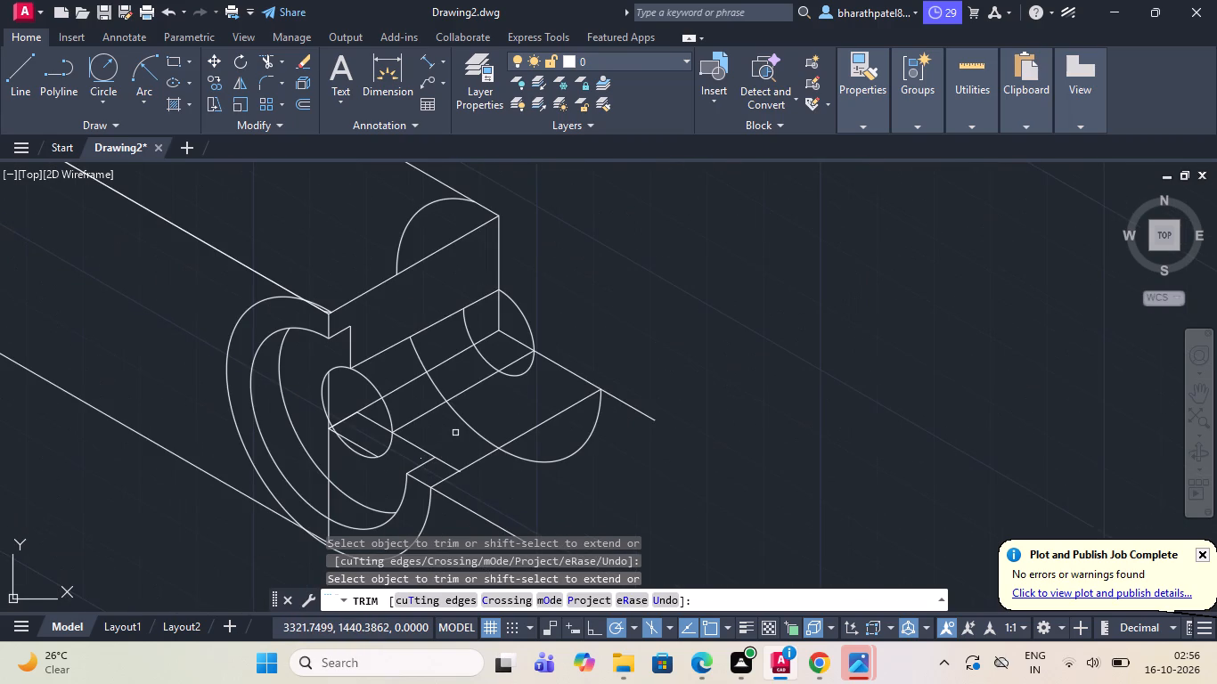
pyautogui.click(467, 421)
pyautogui.scroll(-1, 461, 427)
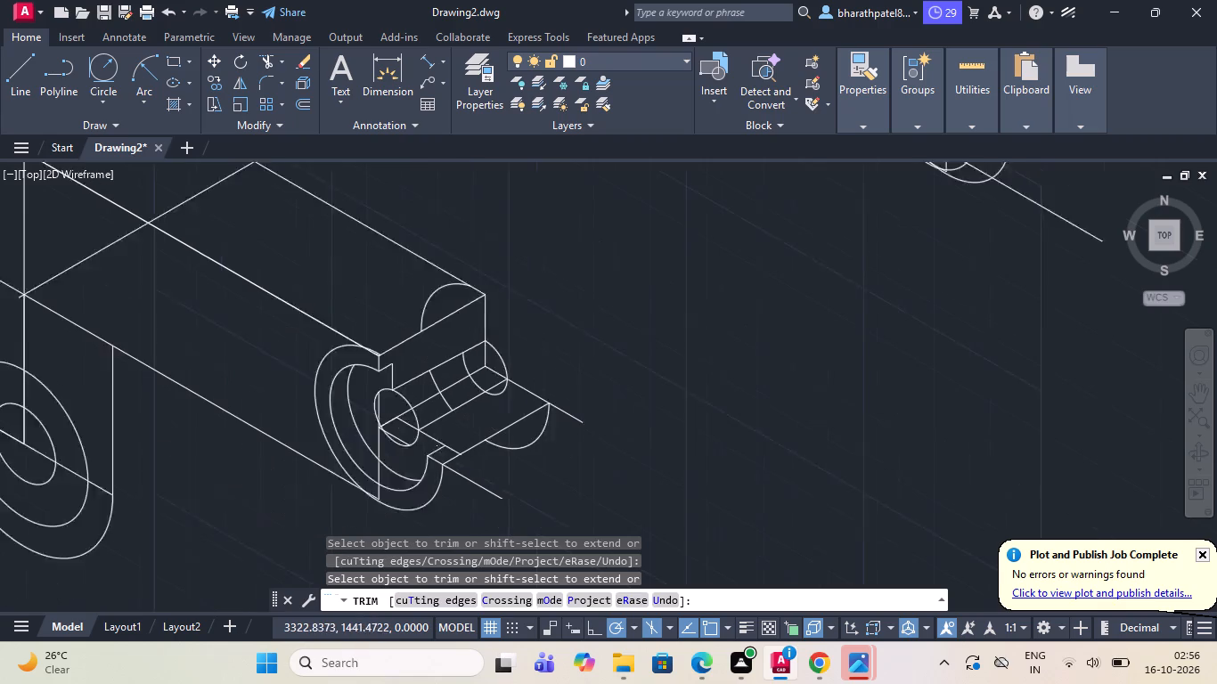
# Trim the upper descending line past the short 30° line, and the two descending line tails beyond the near arm's notched end.
pyautogui.scroll(-1, 461, 427)
pyautogui.scroll(3, 472, 417)
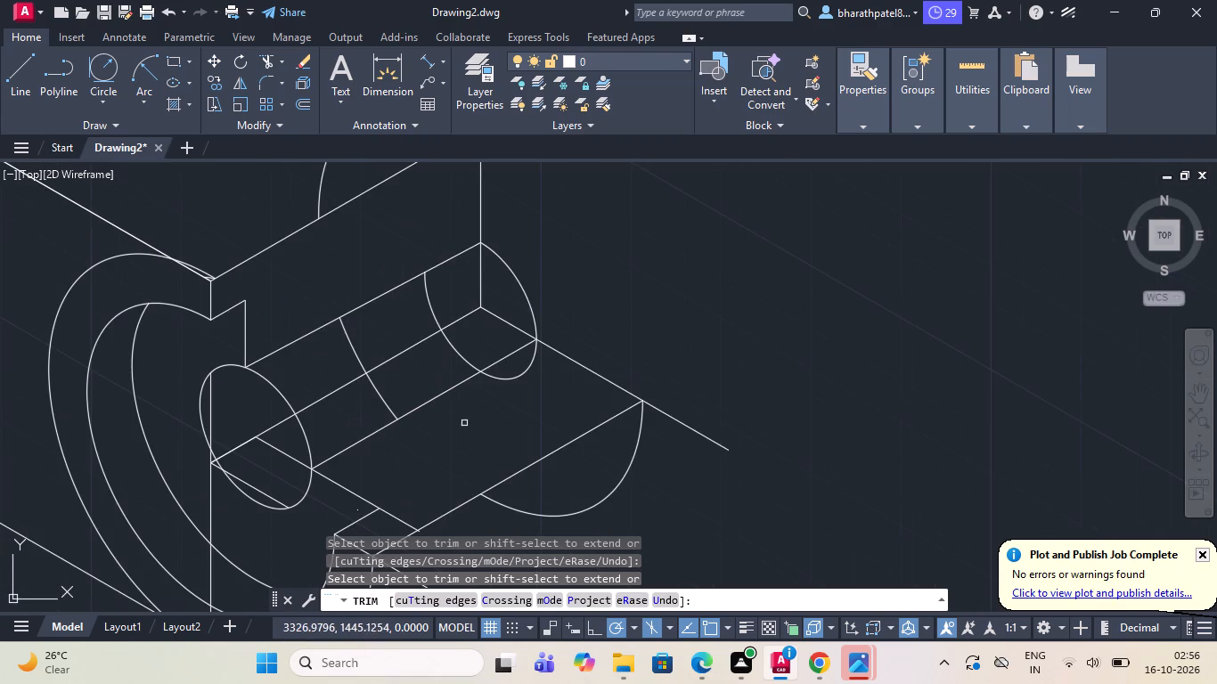
pyautogui.scroll(-1, 460, 425)
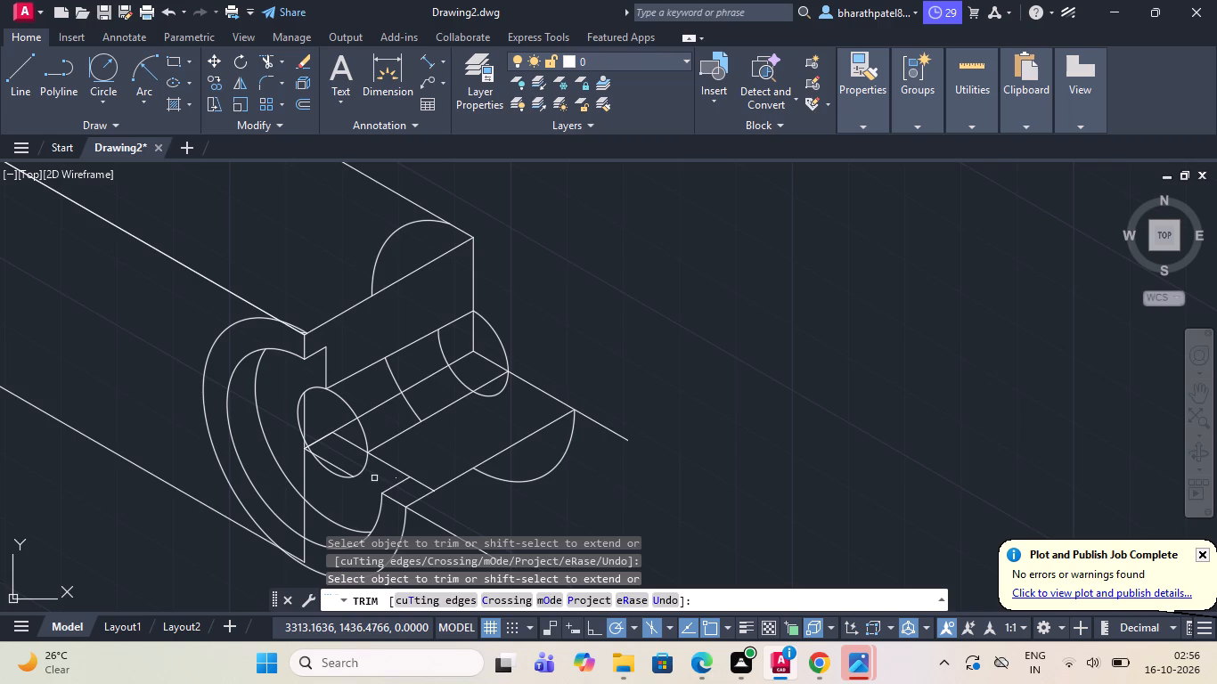
pyautogui.click(419, 482)
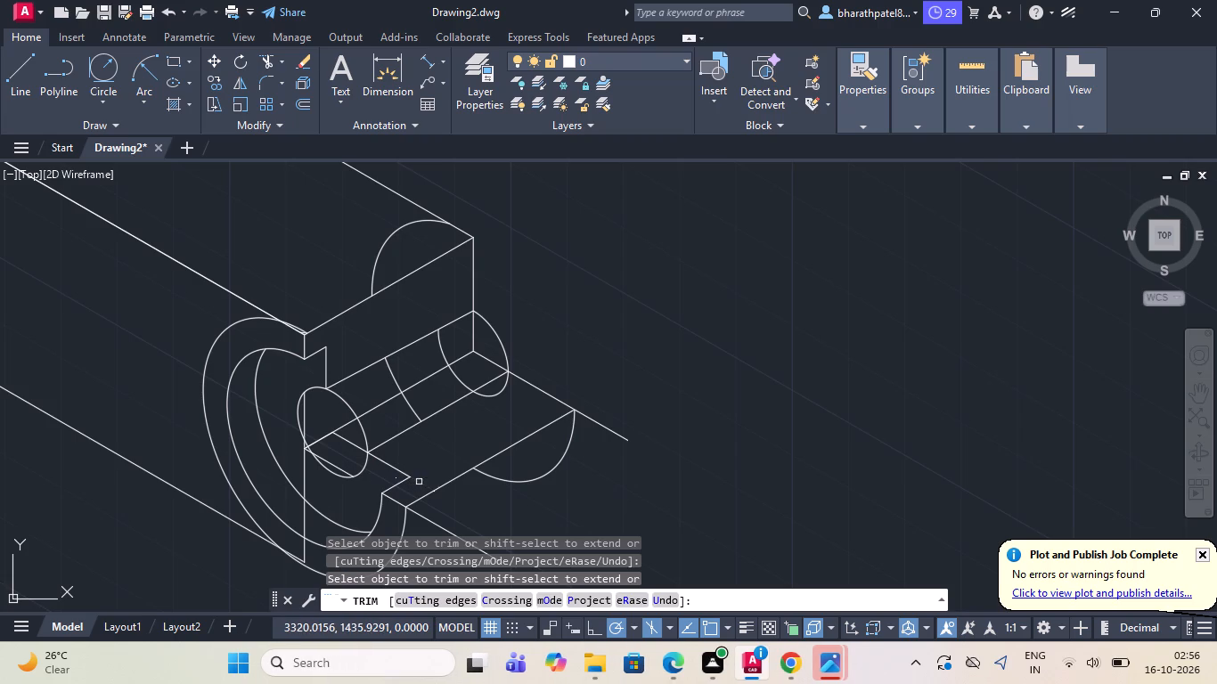
pyautogui.scroll(-2, 440, 453)
pyautogui.scroll(2, 440, 452)
pyautogui.scroll(-2, 440, 451)
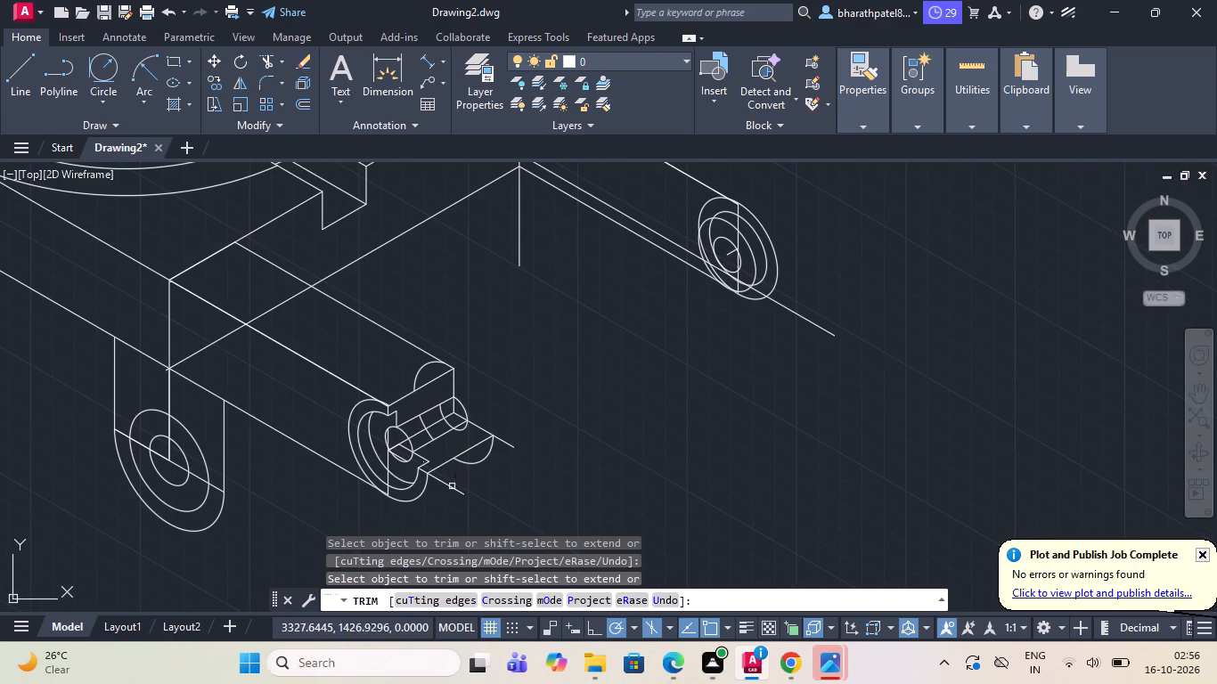
pyautogui.click(450, 488)
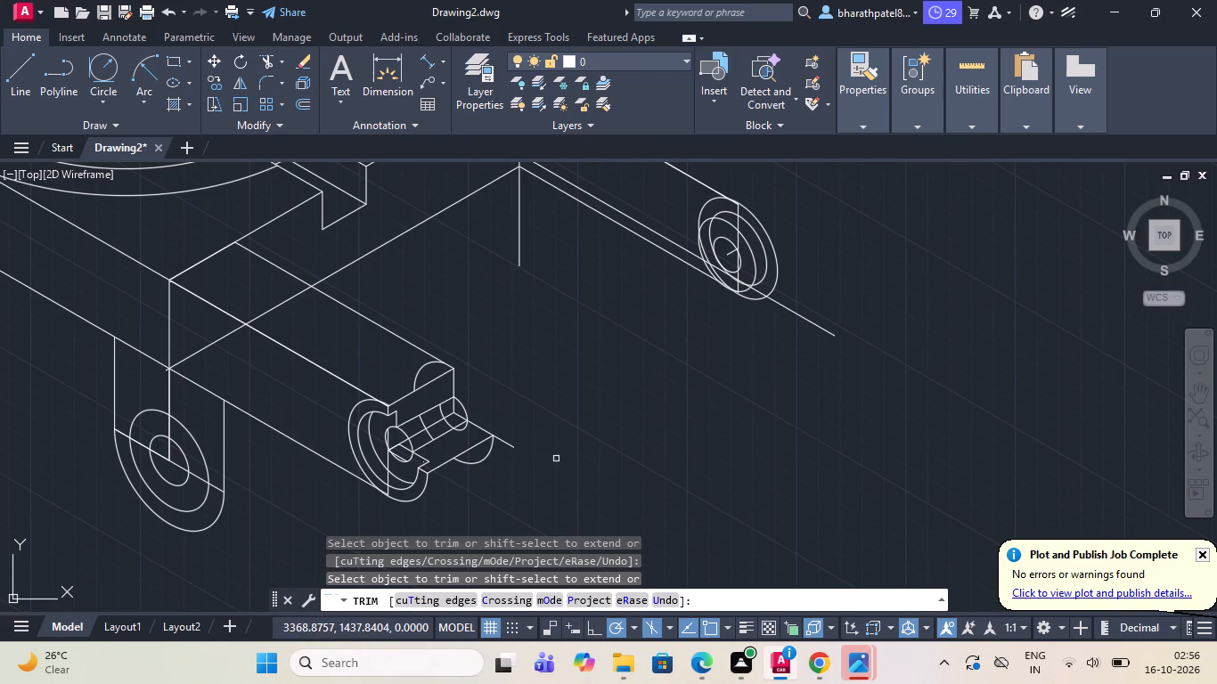
pyautogui.click(511, 444)
pyautogui.scroll(-3, 536, 411)
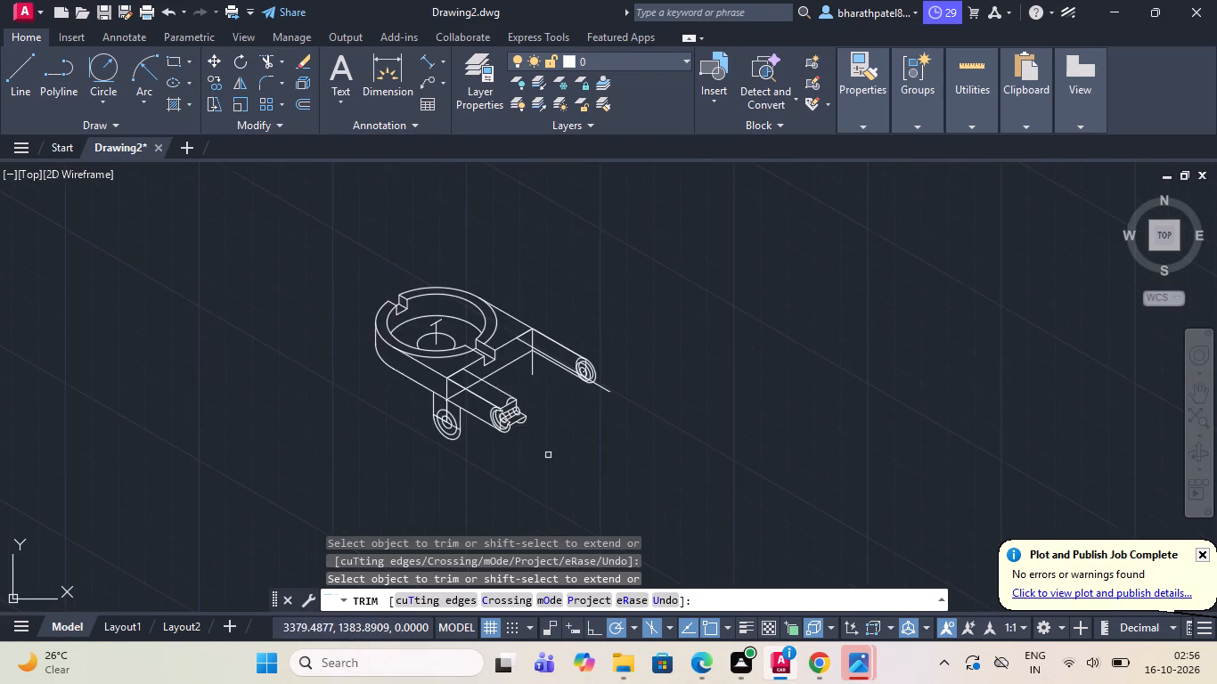
pyautogui.scroll(3, 548, 472)
pyautogui.scroll(-2, 544, 468)
pyautogui.scroll(2, 509, 313)
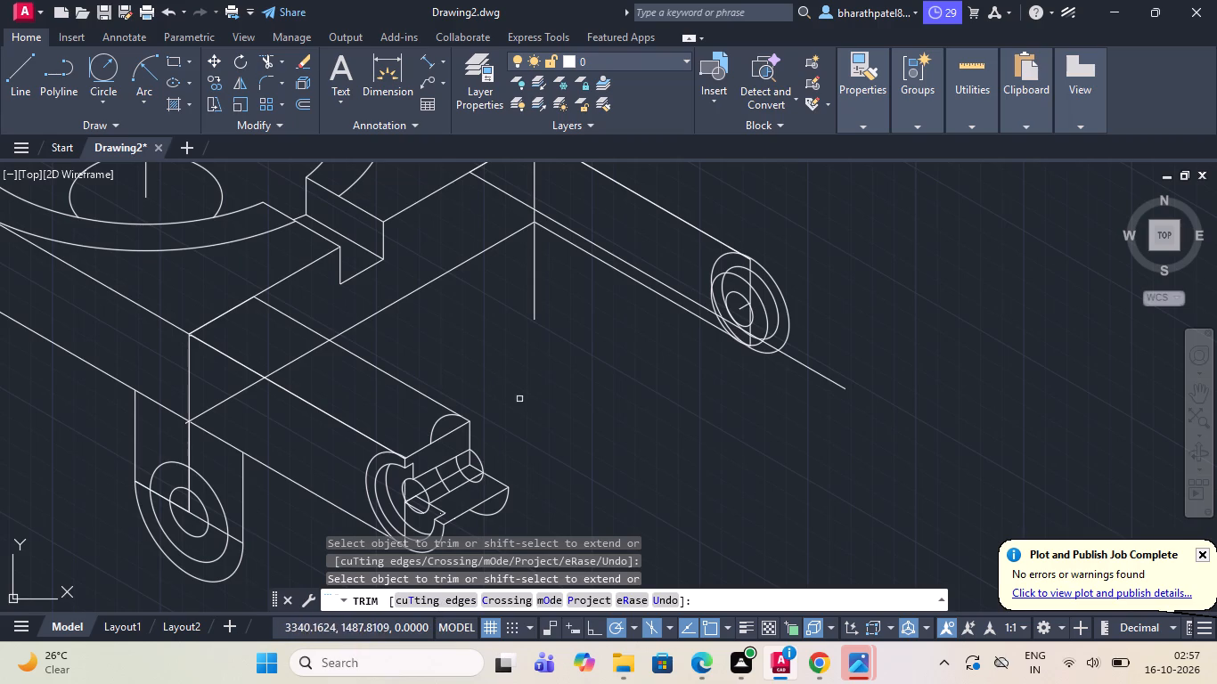
pyautogui.scroll(-1, 568, 379)
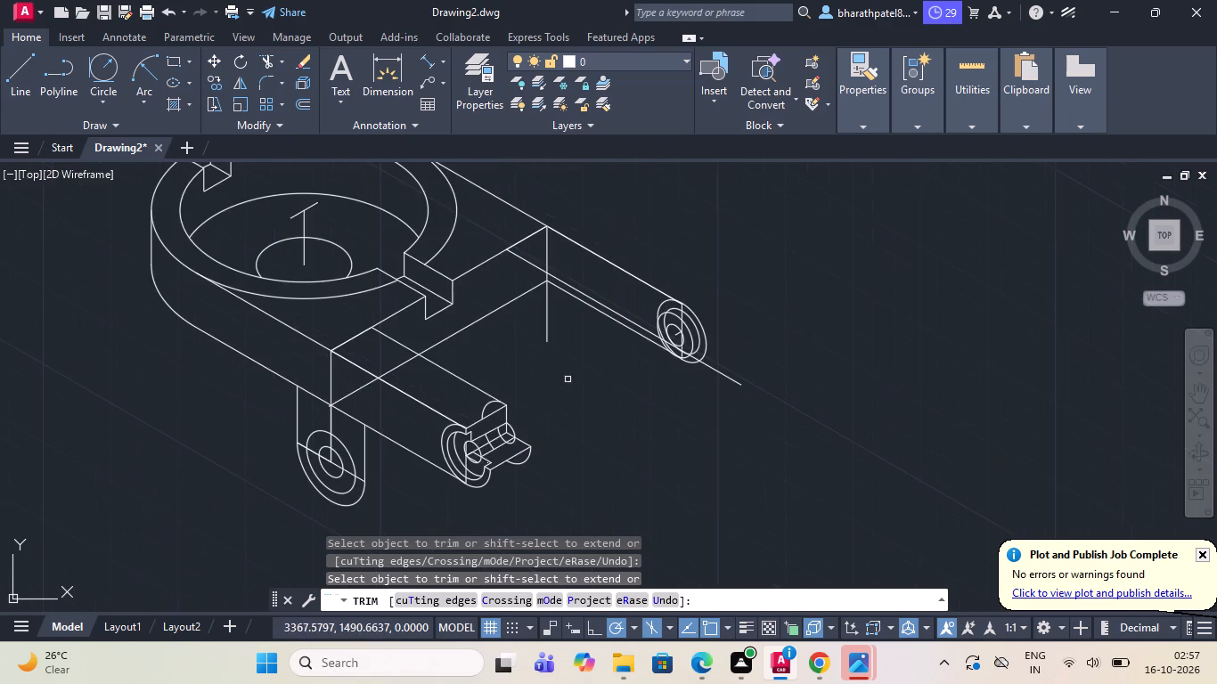
pyautogui.scroll(2, 489, 502)
pyautogui.press('Escape')
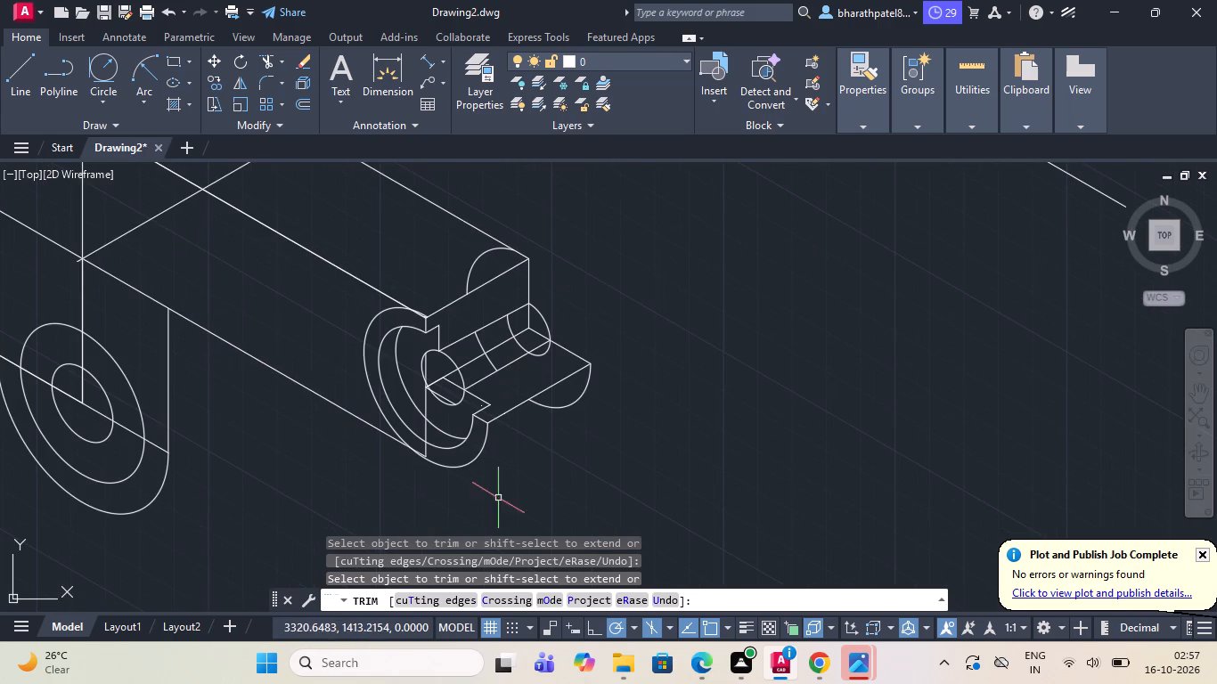
# Erase the vertical line running down from the isocircles' centre on the near arm's end face.
pyautogui.click(427, 405)
pyautogui.press('Delete')
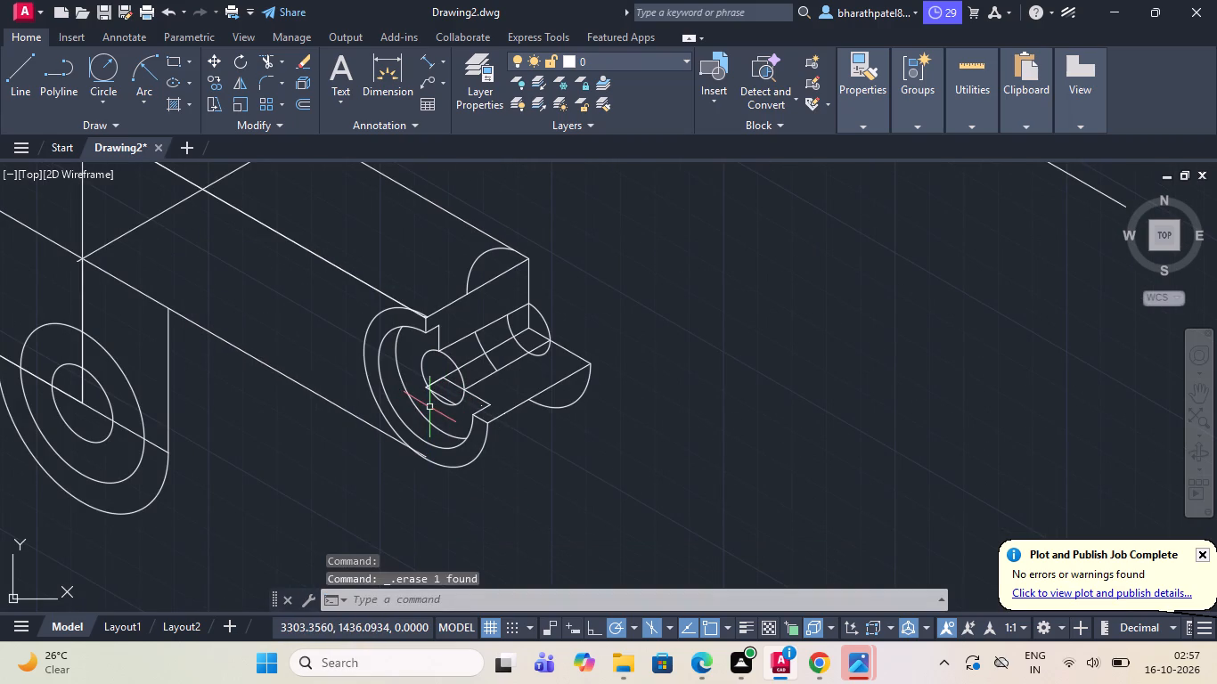
pyautogui.scroll(3, 476, 361)
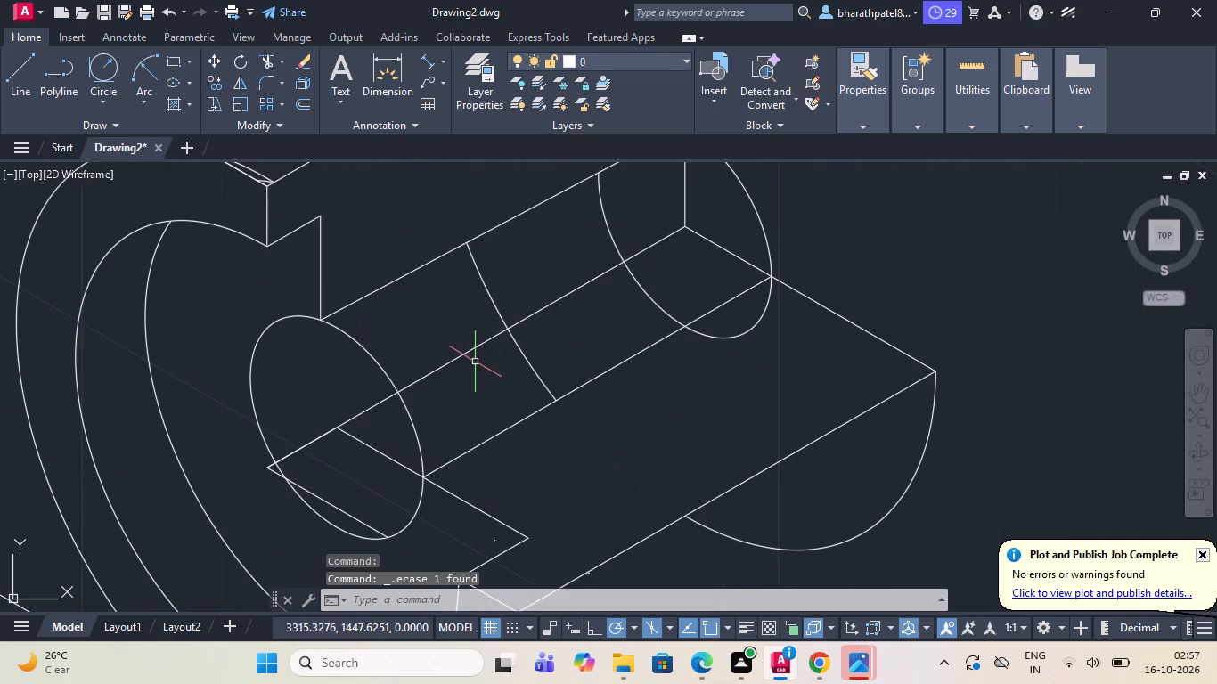
# Erase the rising 30° line running through the near arm's slot from the small isocircles' centre.
pyautogui.click(472, 347)
pyautogui.press('Delete')
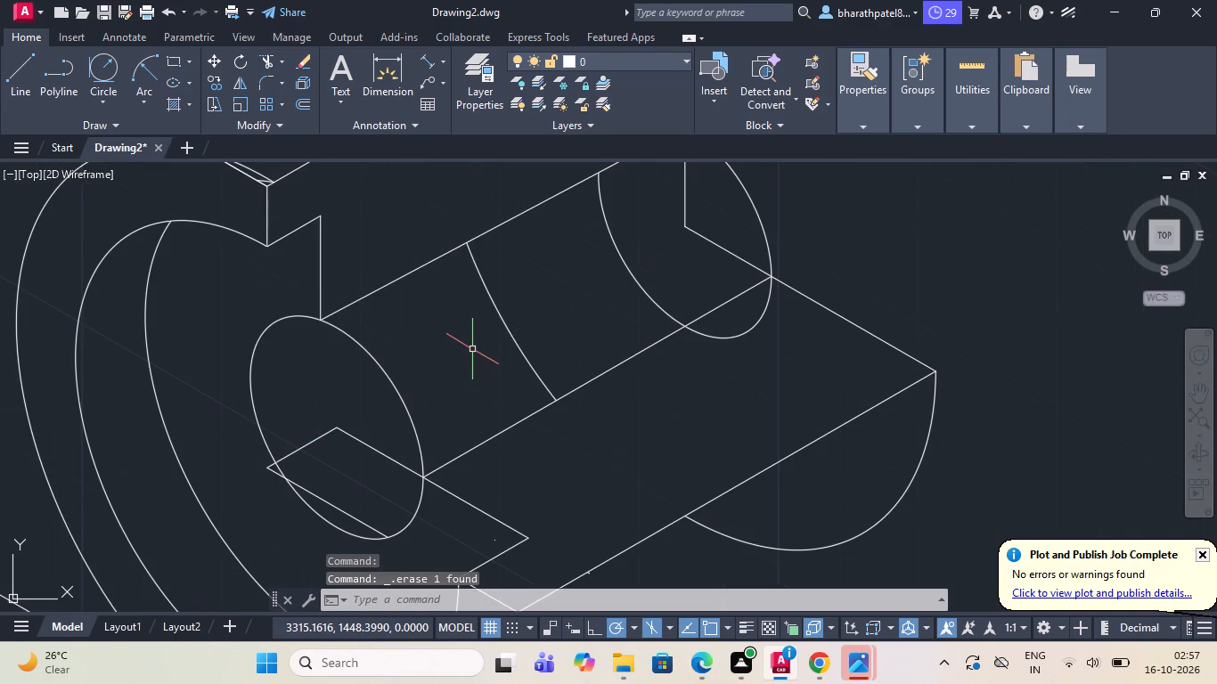
pyautogui.scroll(1, 470, 347)
pyautogui.scroll(-3, 470, 315)
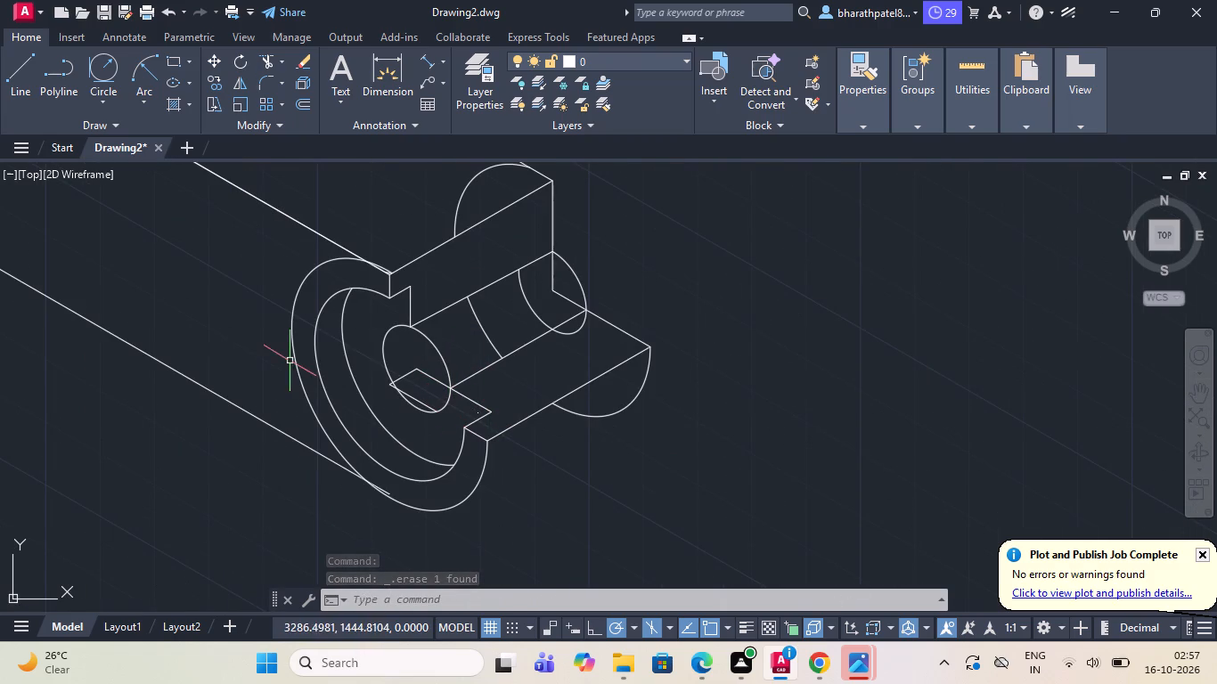
pyautogui.press('Escape')
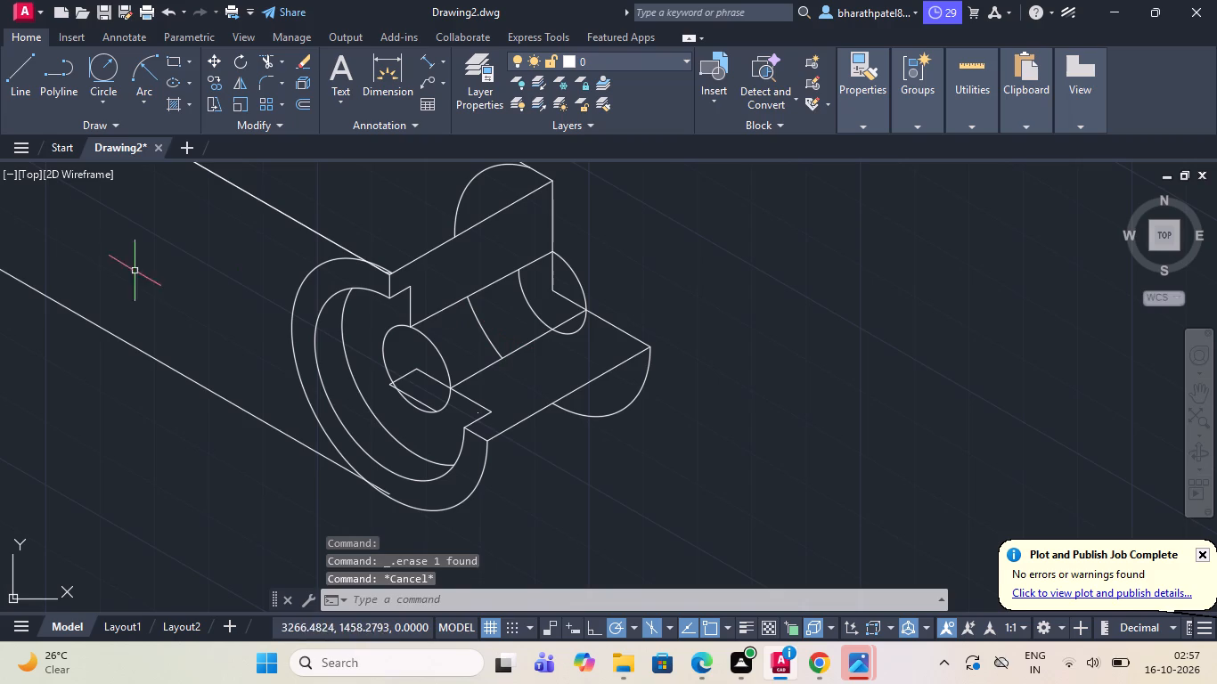
# Draw a line joining the near arm's outer isocircle to the copied rear outer arc along their lower tangent side.
pyautogui.click(21, 61)
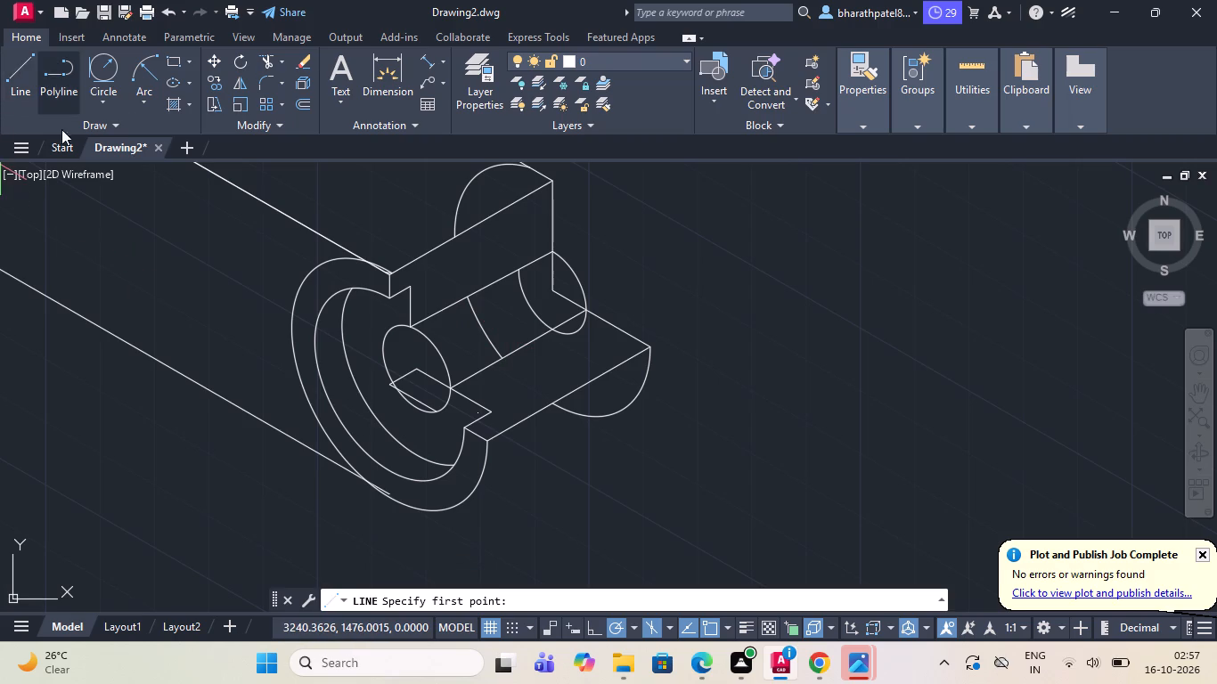
pyautogui.scroll(-1, 209, 330)
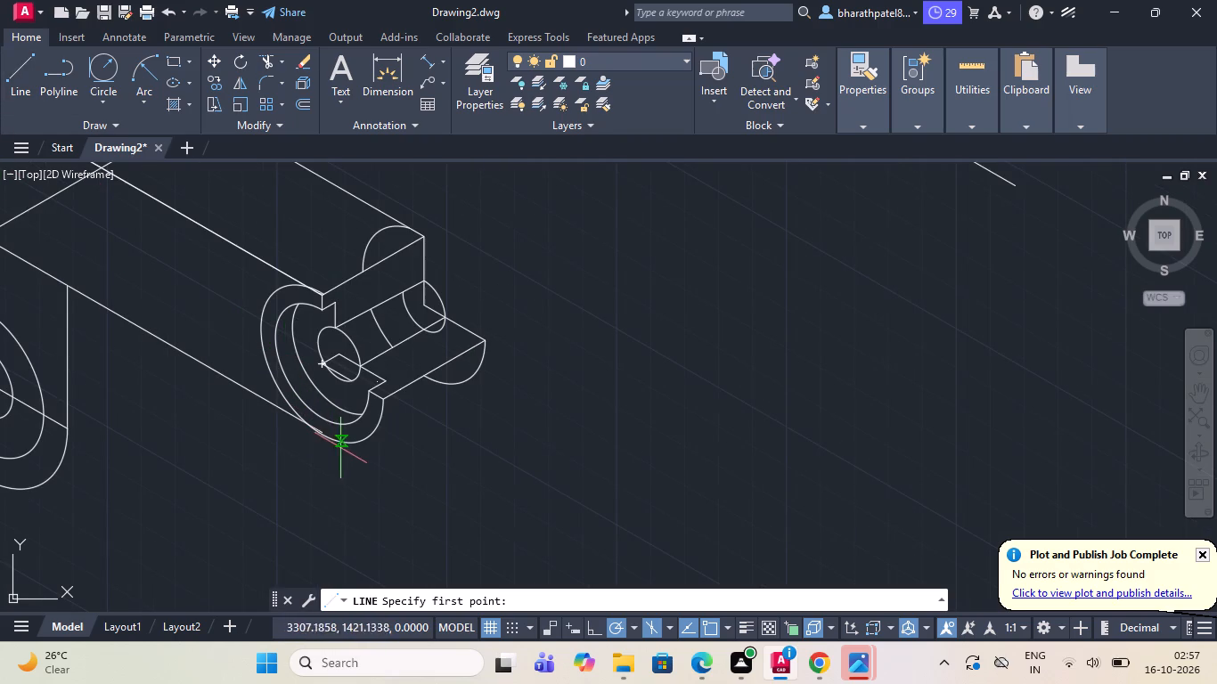
pyautogui.click(372, 443)
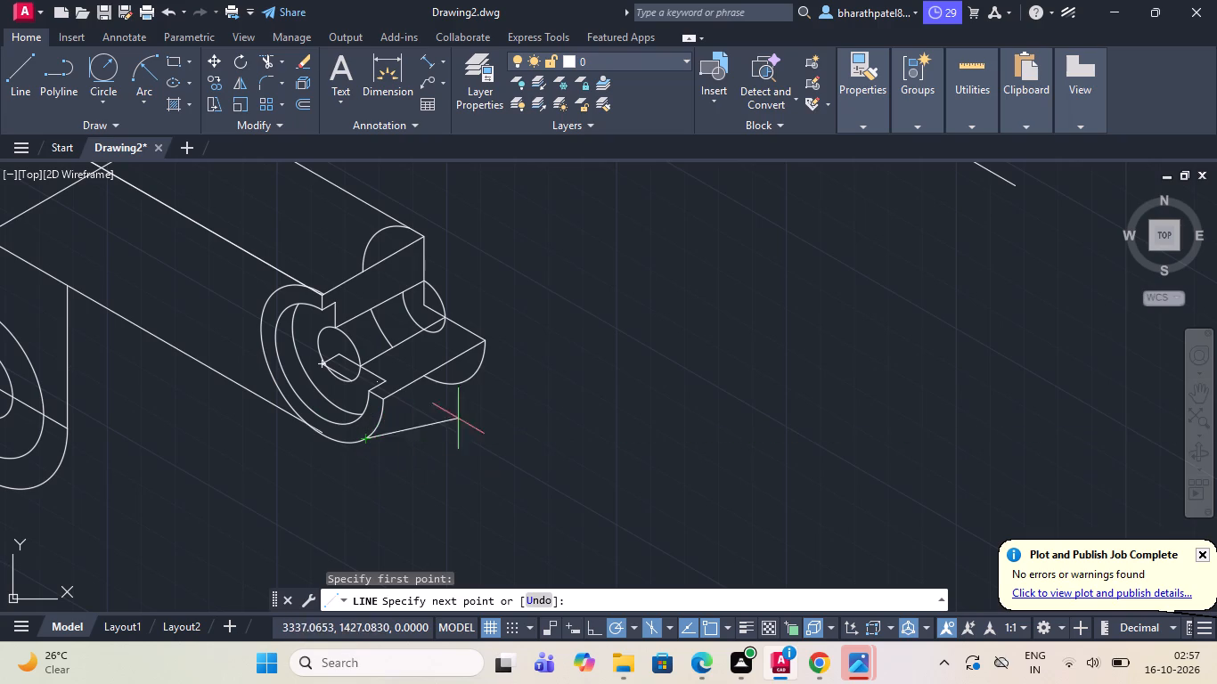
pyautogui.scroll(2, 468, 376)
pyautogui.click(470, 376)
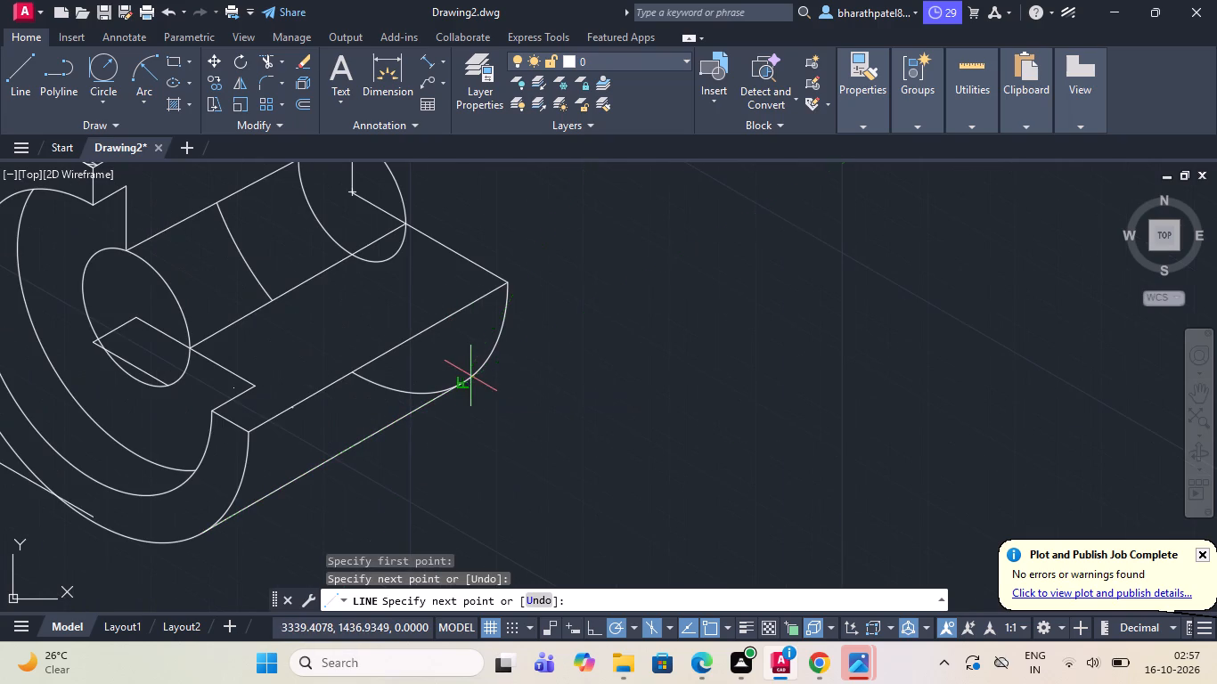
pyautogui.press('Escape')
pyautogui.scroll(-3, 514, 403)
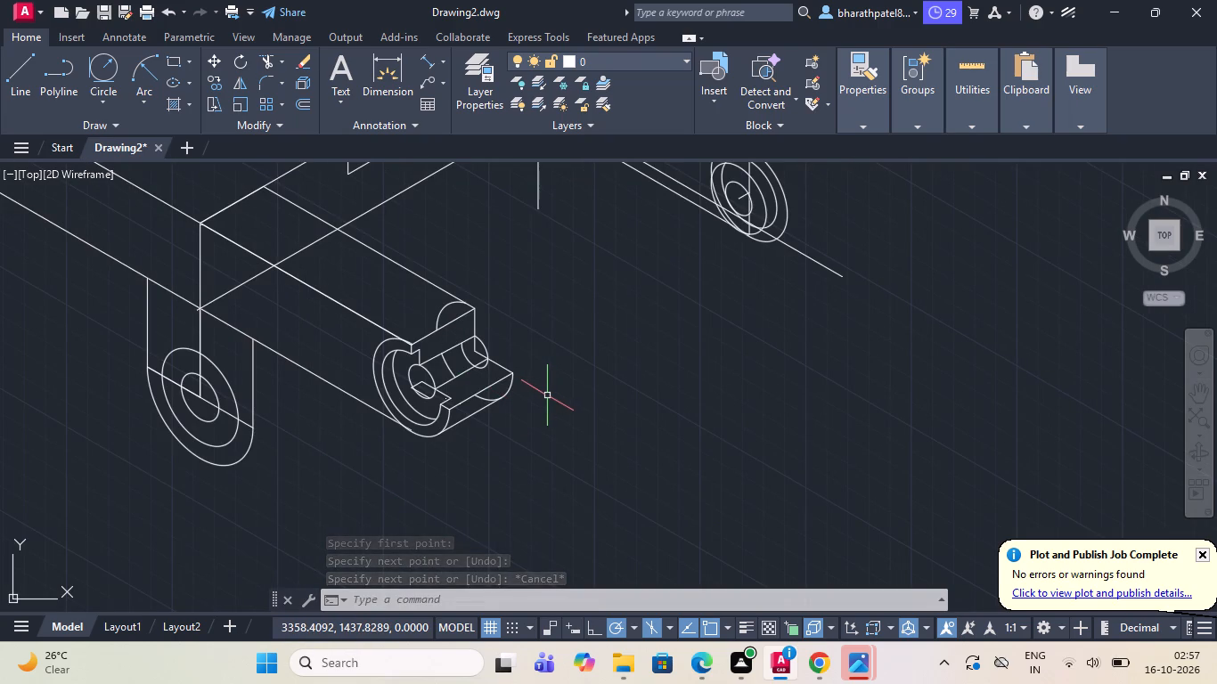
# Trim the copied rear arc behind the near arm's upper block and the arc crossing midway along the slot.
pyautogui.click(265, 61)
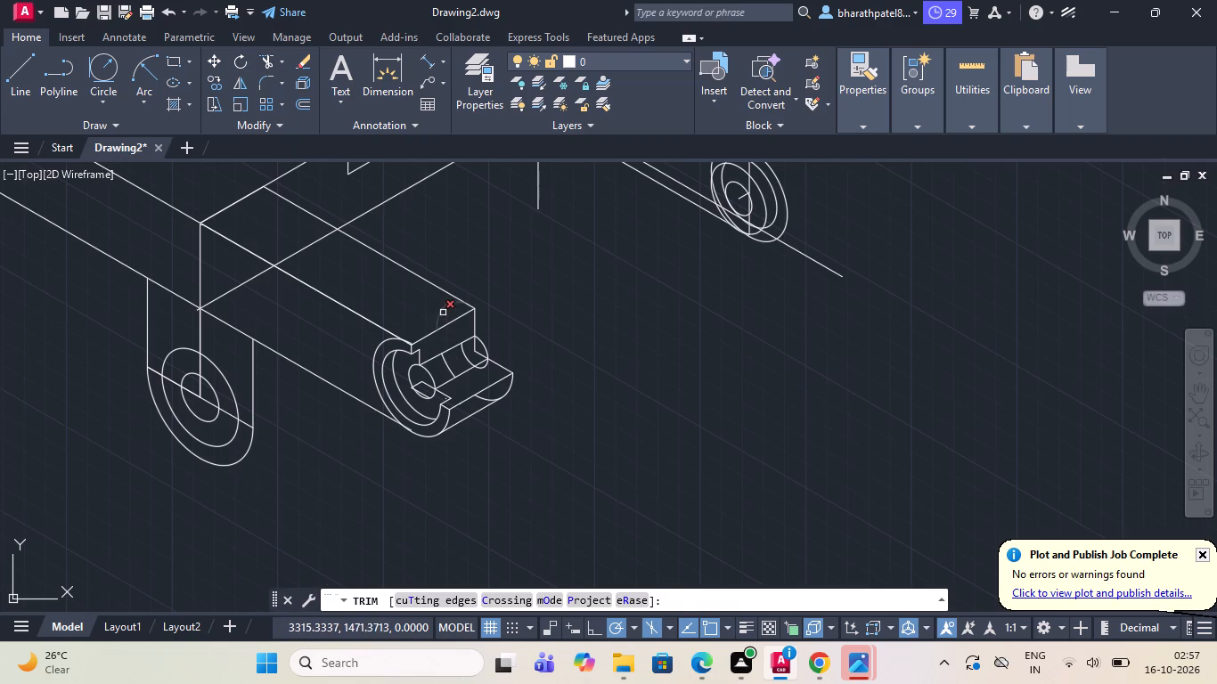
pyautogui.click(443, 313)
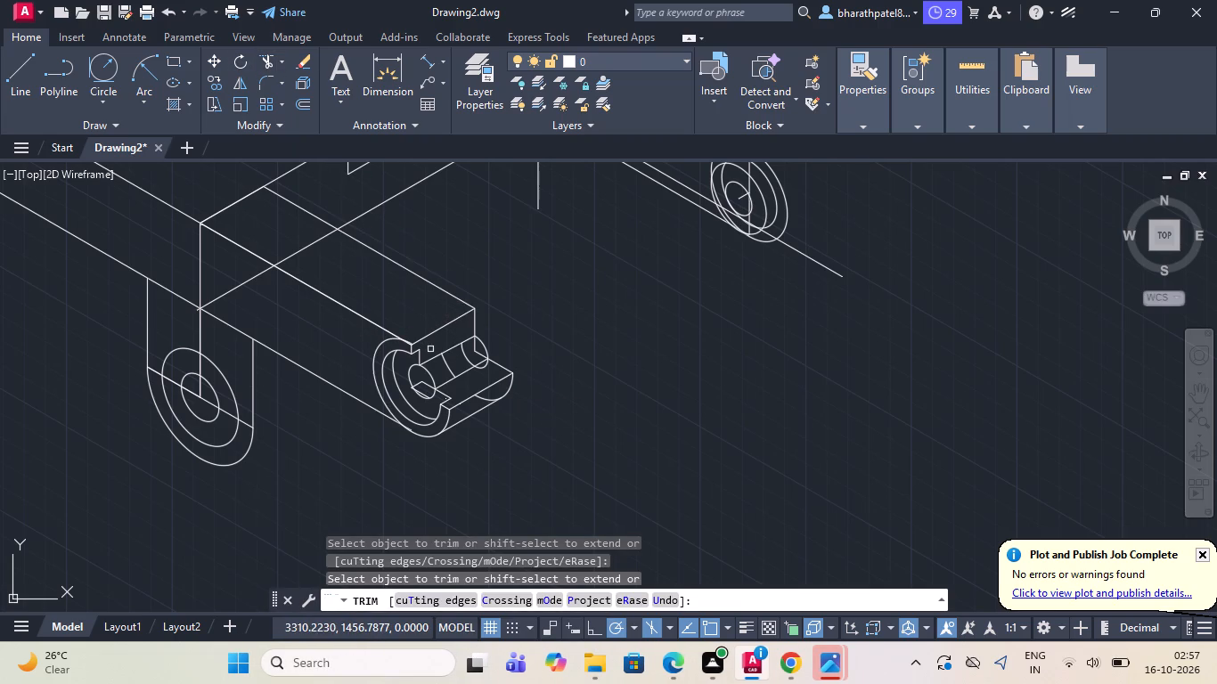
pyautogui.scroll(3, 429, 349)
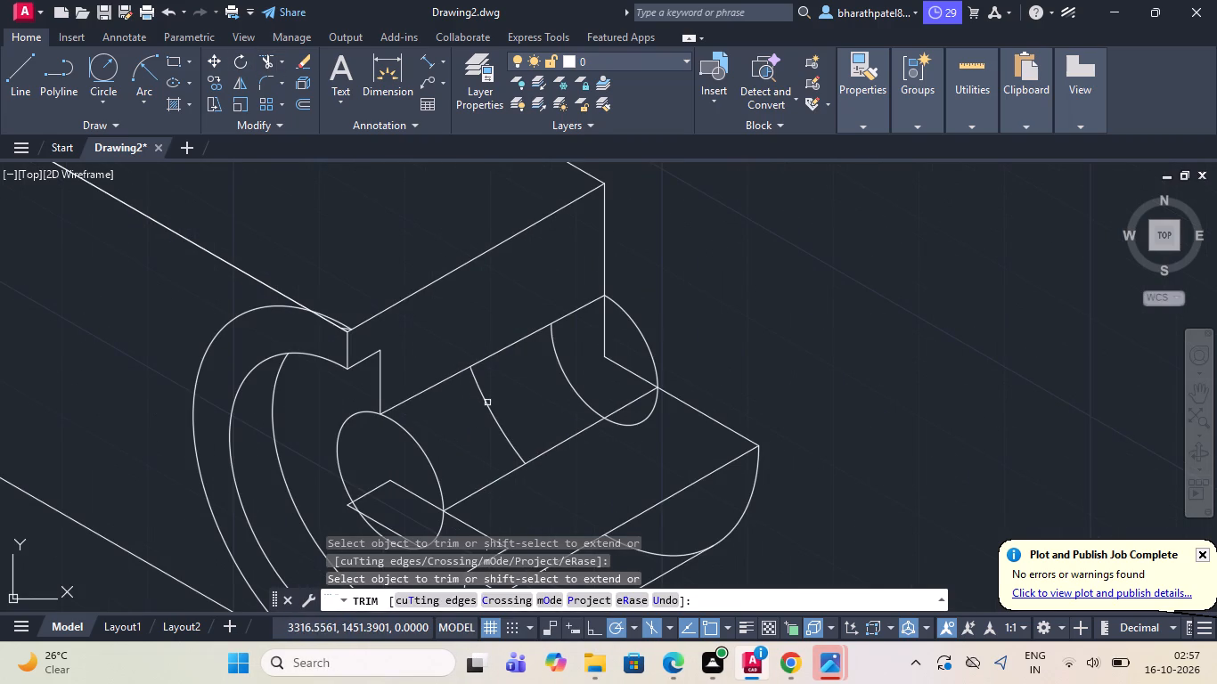
pyautogui.click(489, 403)
pyautogui.scroll(-2, 489, 403)
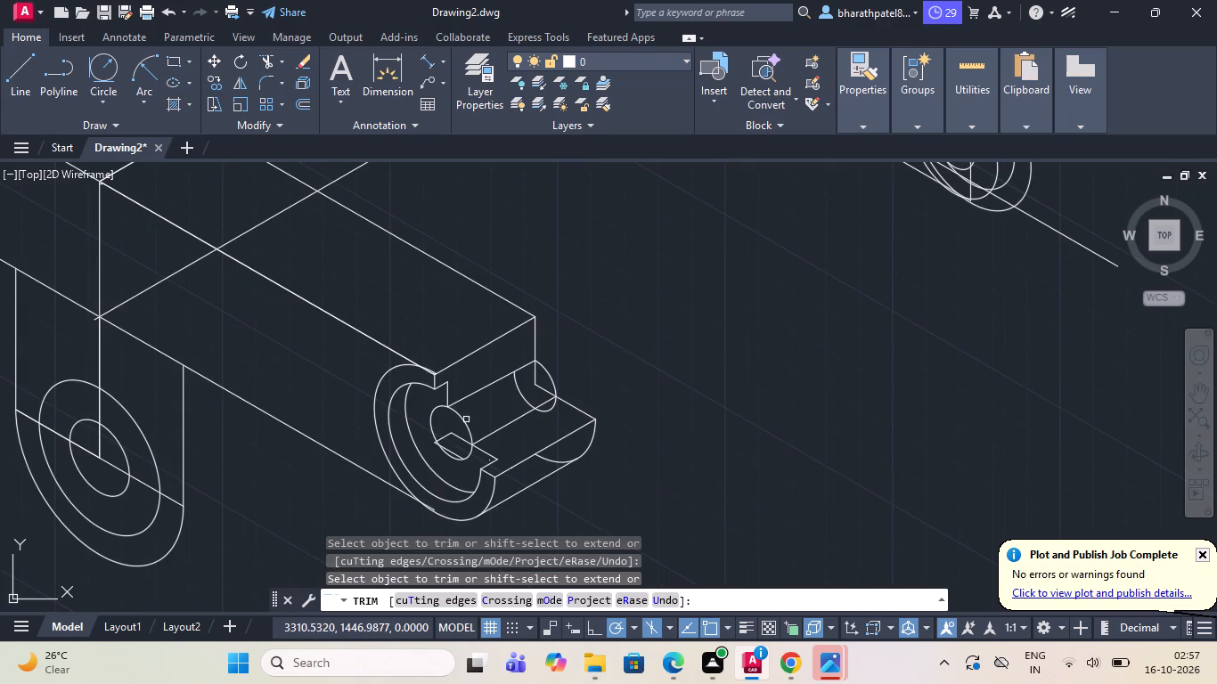
# Trim the front and rear small isocircles across the near arm's slot opening, and the hidden rear outer arc beneath the lower block.
pyautogui.click(464, 421)
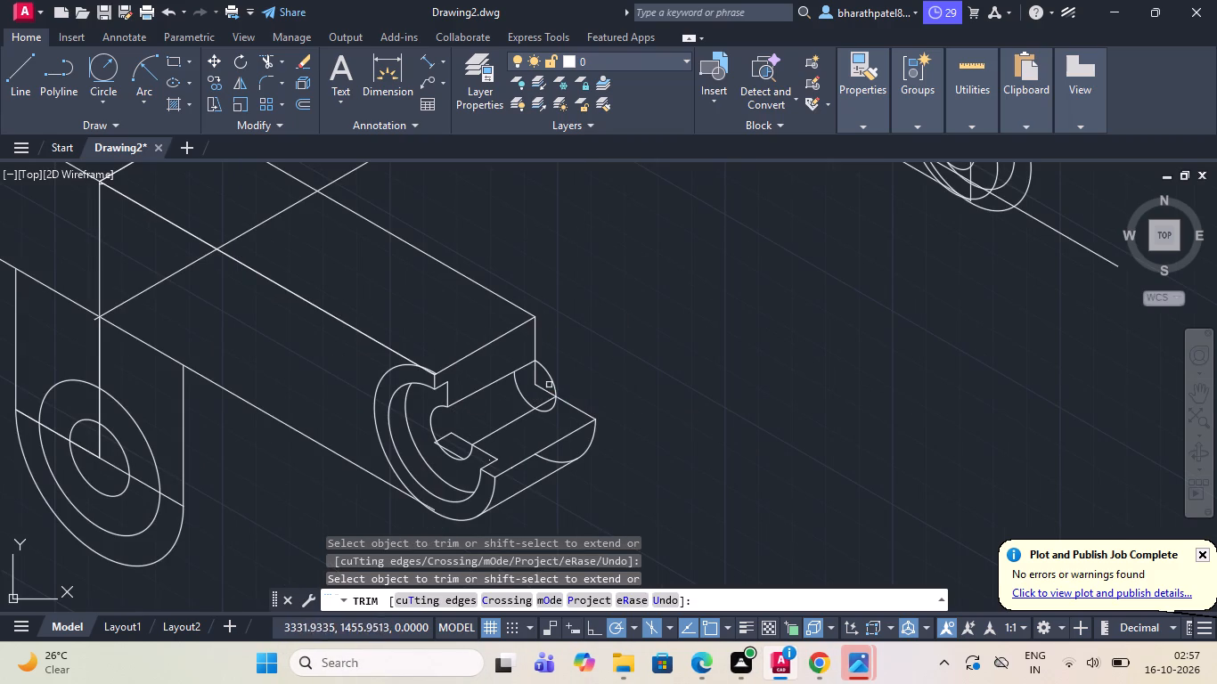
pyautogui.click(547, 377)
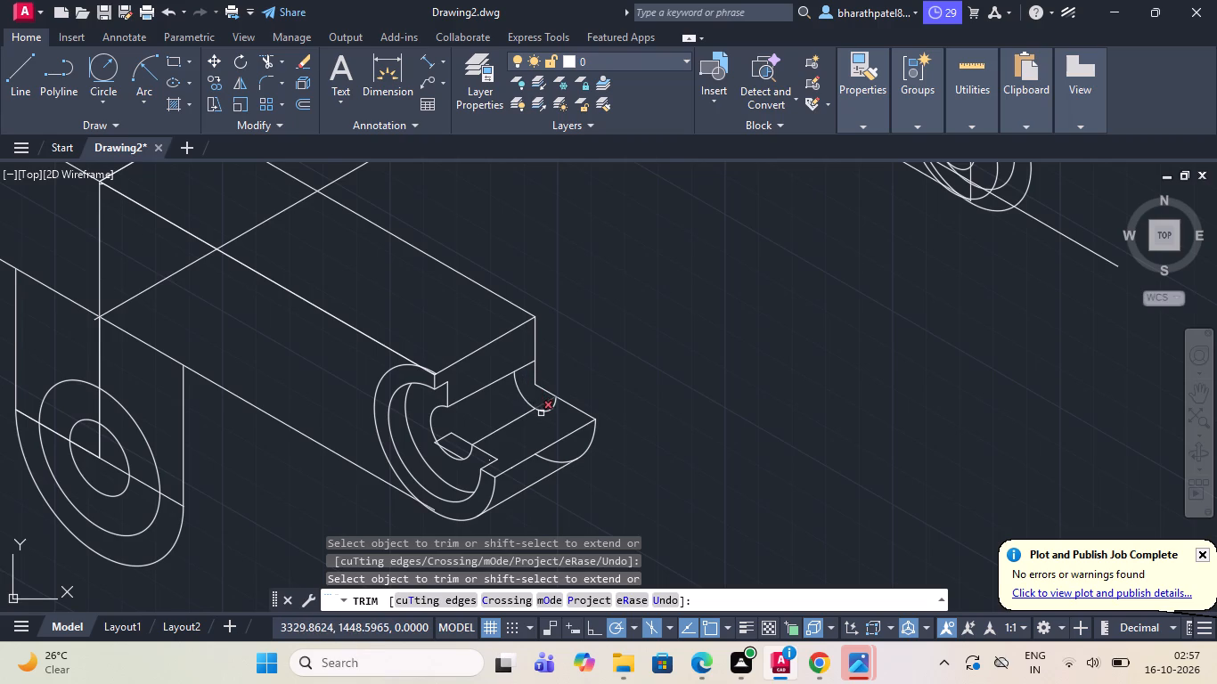
pyautogui.click(543, 413)
pyautogui.click(552, 457)
pyautogui.click(547, 461)
pyautogui.scroll(-1, 550, 460)
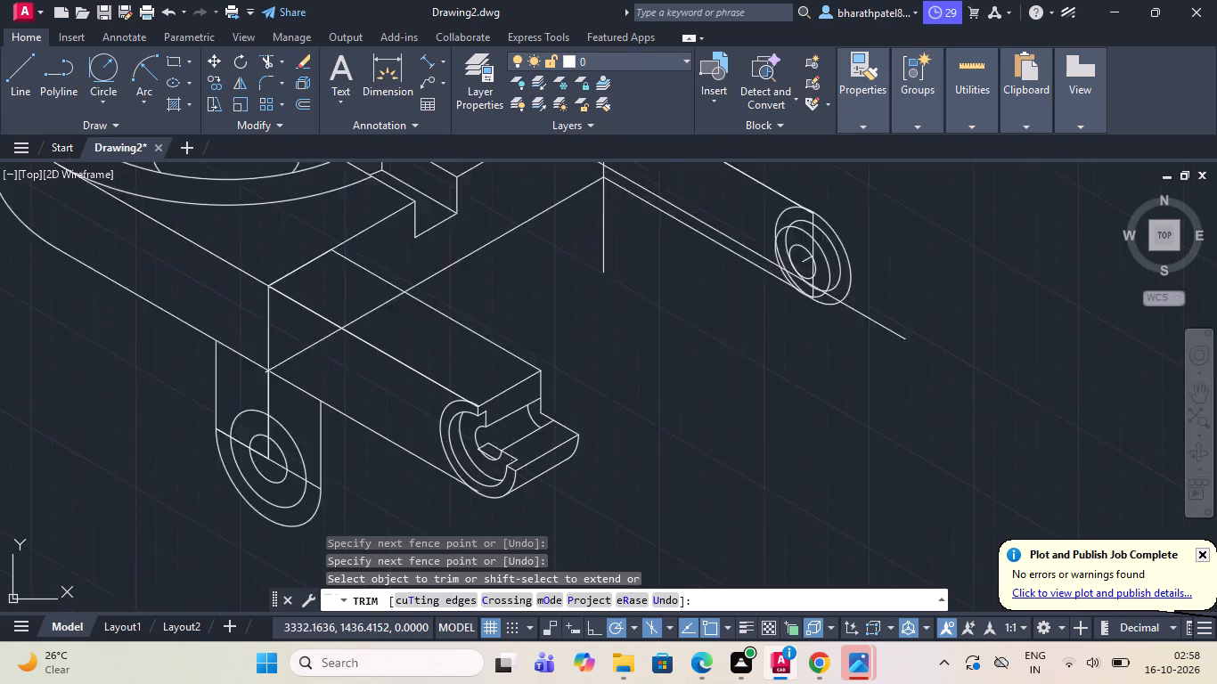
pyautogui.scroll(-1, 550, 460)
pyautogui.scroll(2, 553, 416)
pyautogui.scroll(-1, 552, 416)
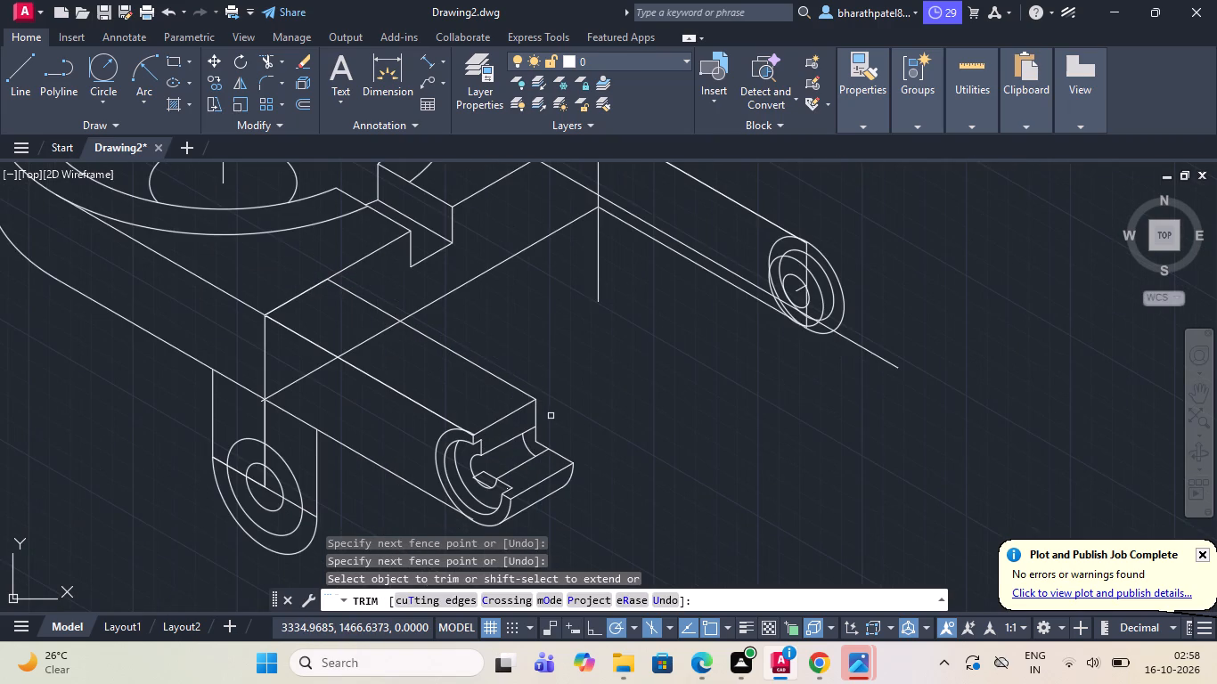
# Trim the vertical and descending line pieces crossing the rear of the near arm's slot opening.
pyautogui.click(538, 443)
pyautogui.click(535, 439)
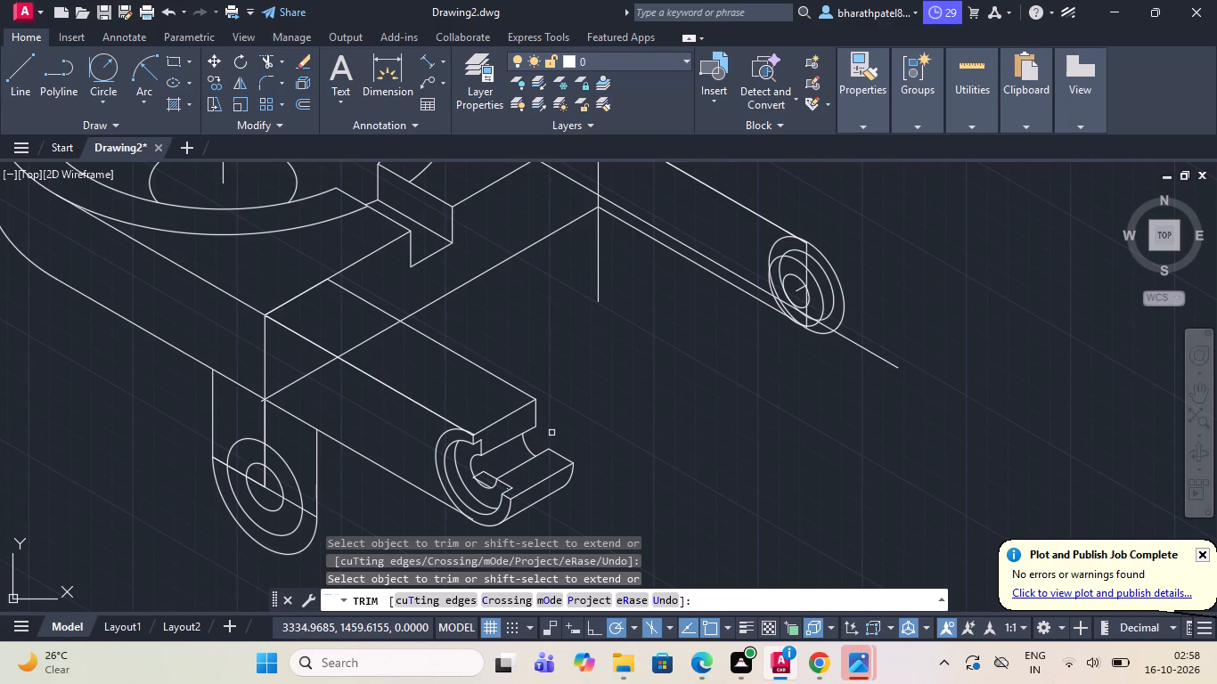
# Trim the rising and descending centre lines inside the near arm's front small isocircle, including their leftover ends.
pyautogui.scroll(-1, 535, 470)
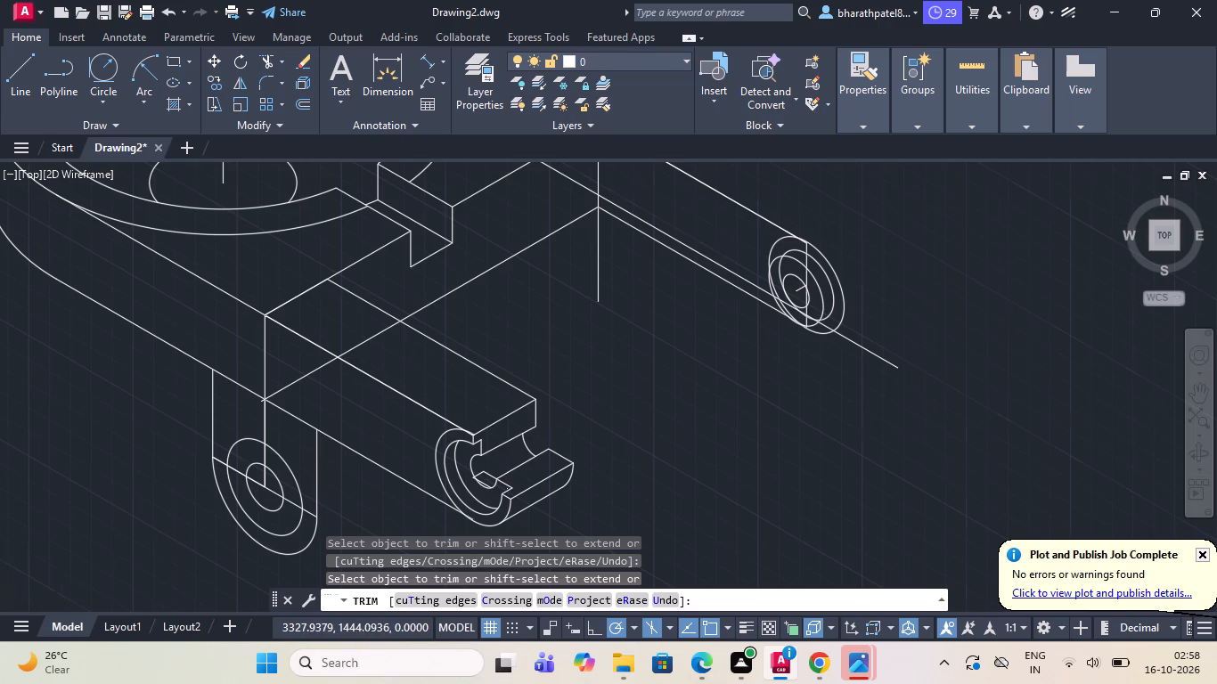
pyautogui.scroll(-1, 535, 470)
pyautogui.scroll(7, 513, 477)
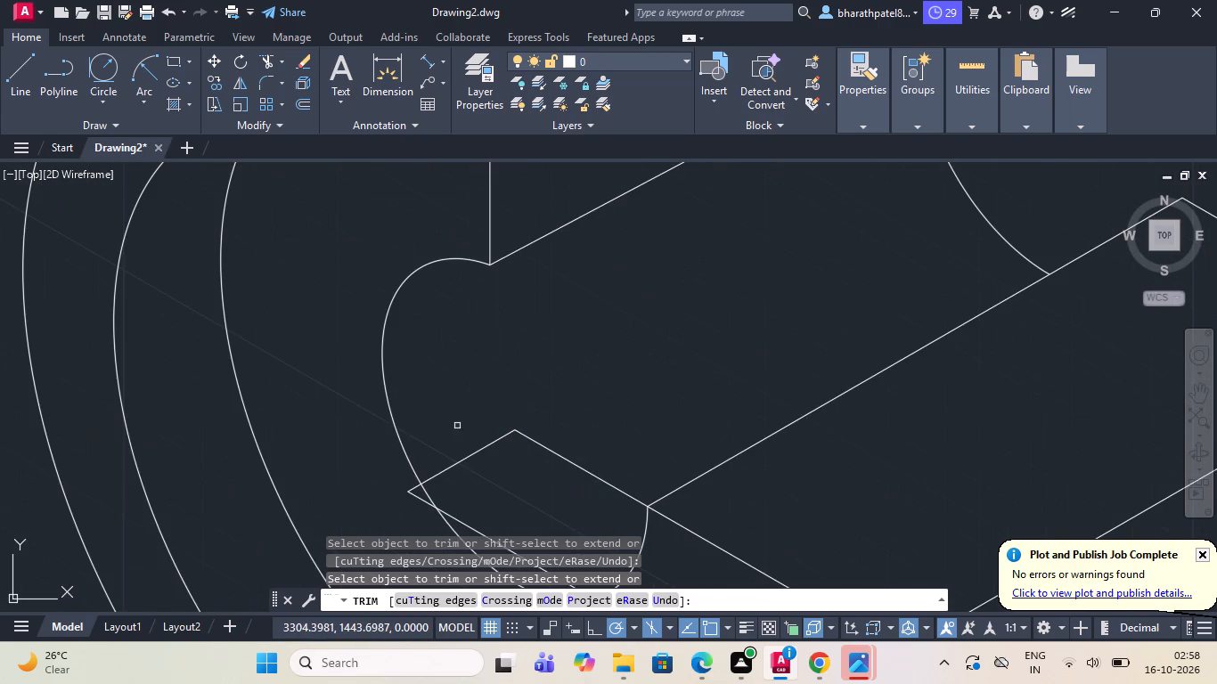
pyautogui.click(459, 424)
pyautogui.click(593, 457)
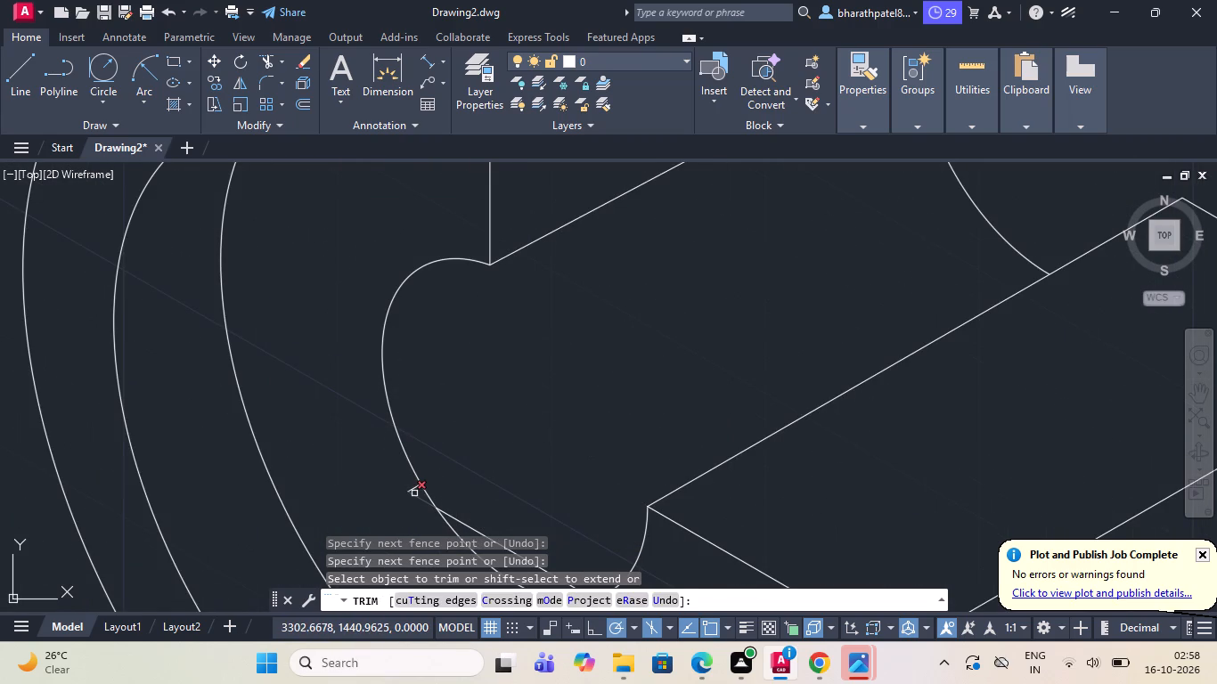
pyautogui.click(414, 493)
pyautogui.click(418, 487)
pyautogui.scroll(-2, 535, 430)
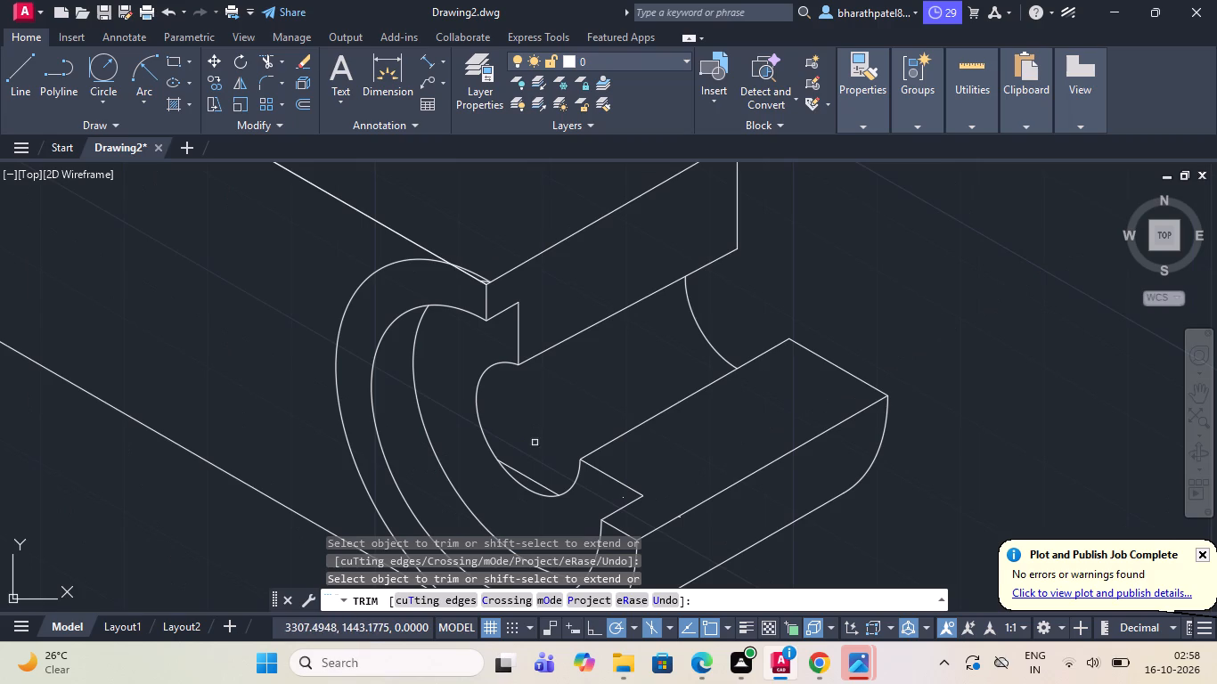
pyautogui.click(532, 481)
pyautogui.scroll(-4, 572, 423)
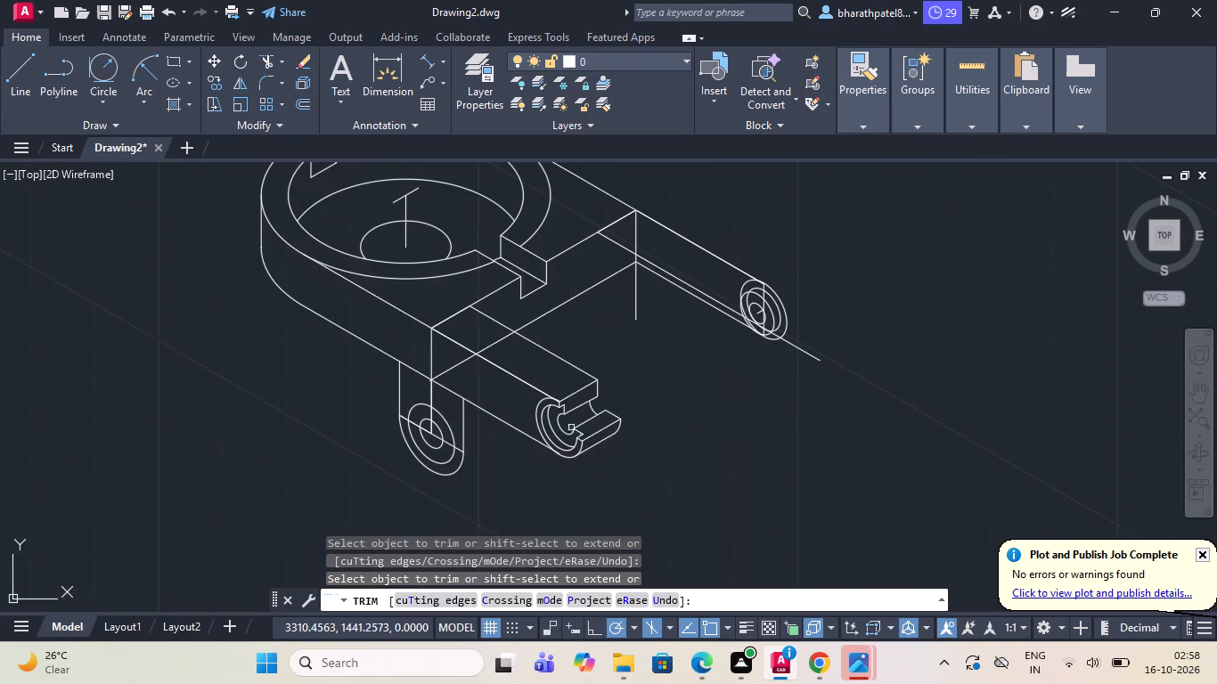
# Trim the near arm's lower edge past the outer isocircle, and the outer isocircle's leftover pieces at the upper block's corner.
pyautogui.scroll(3, 558, 469)
pyautogui.scroll(-1, 556, 468)
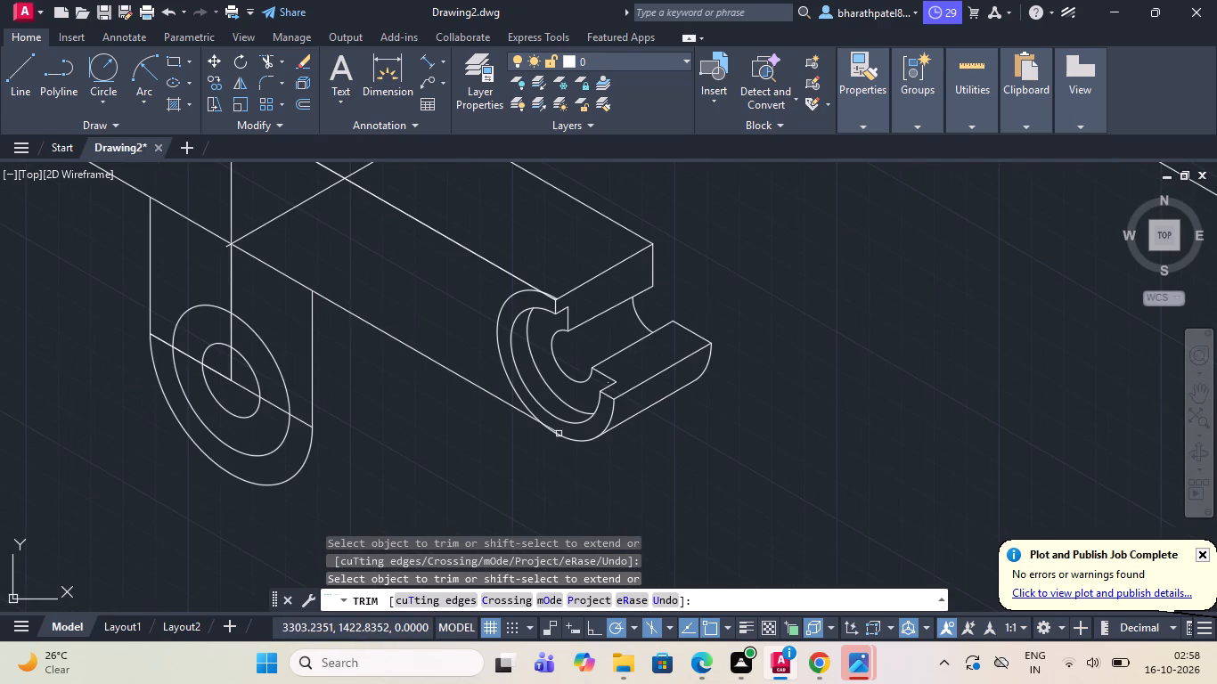
pyautogui.scroll(4, 559, 420)
pyautogui.click(498, 484)
pyautogui.scroll(-5, 499, 484)
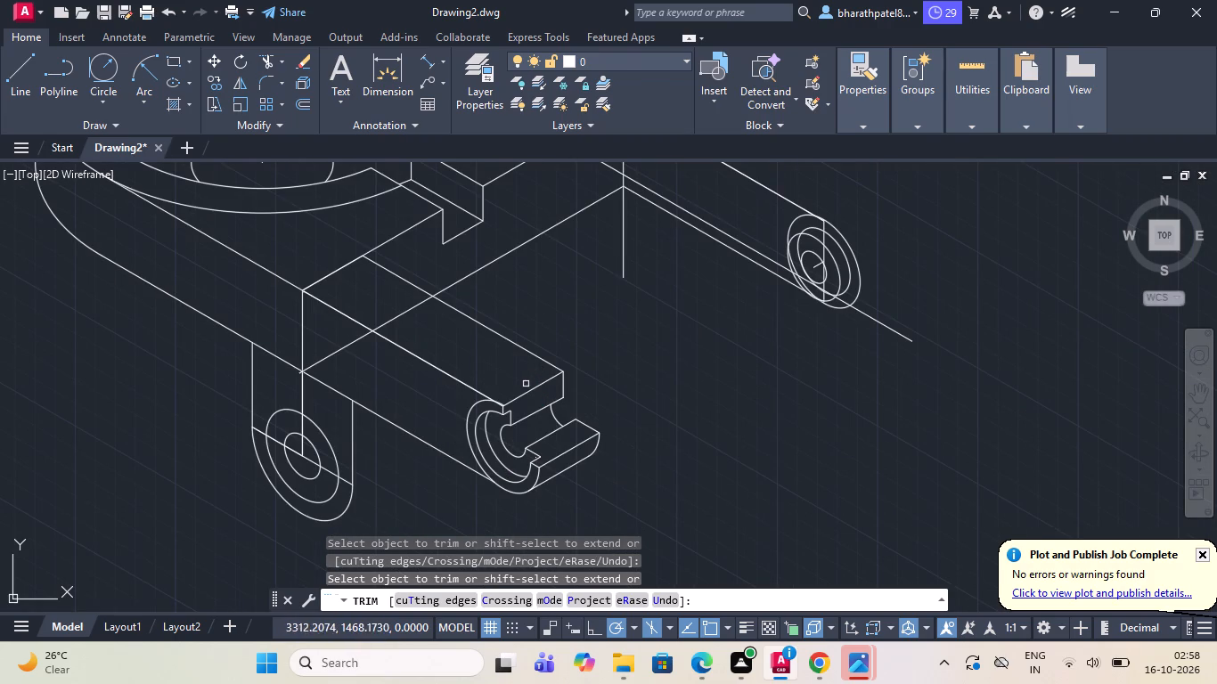
pyautogui.scroll(4, 507, 400)
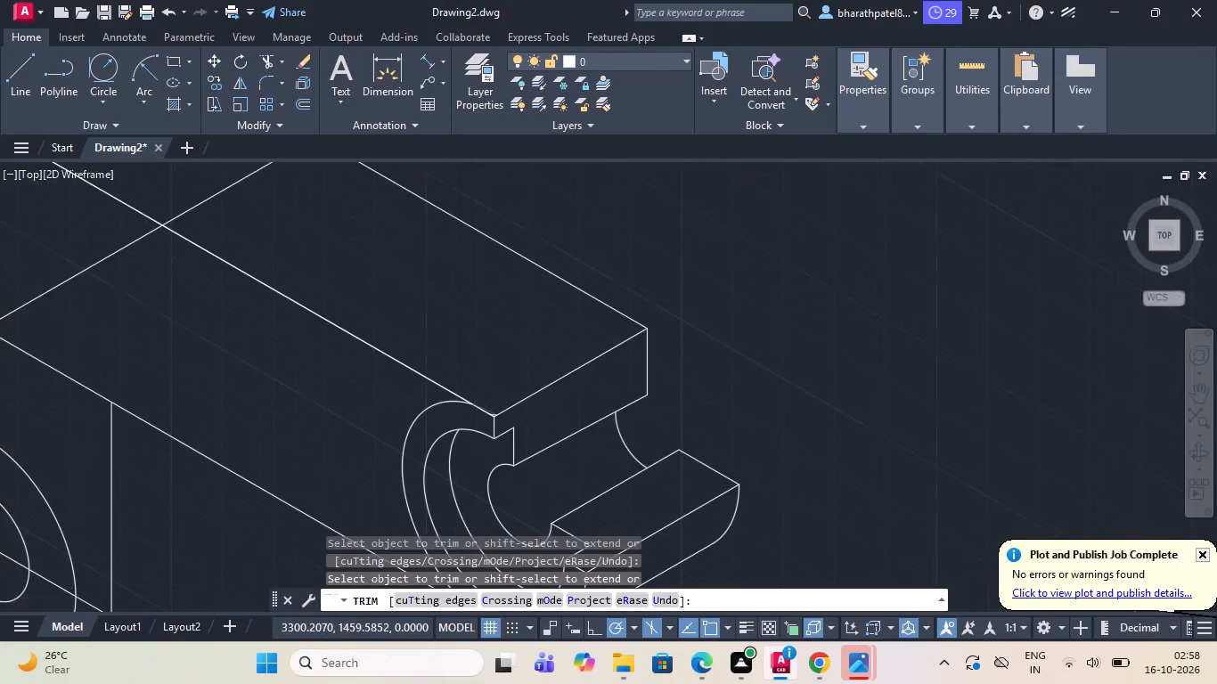
pyautogui.scroll(2, 481, 411)
pyautogui.click(496, 408)
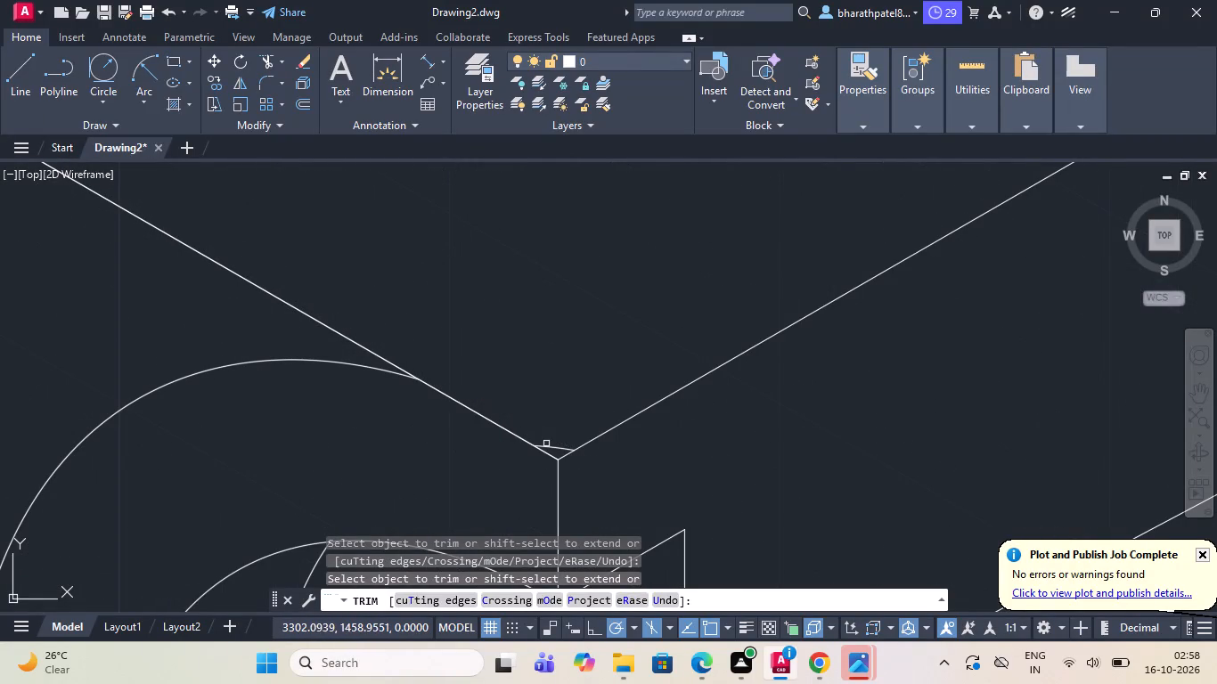
pyautogui.click(548, 447)
pyautogui.scroll(-7, 549, 443)
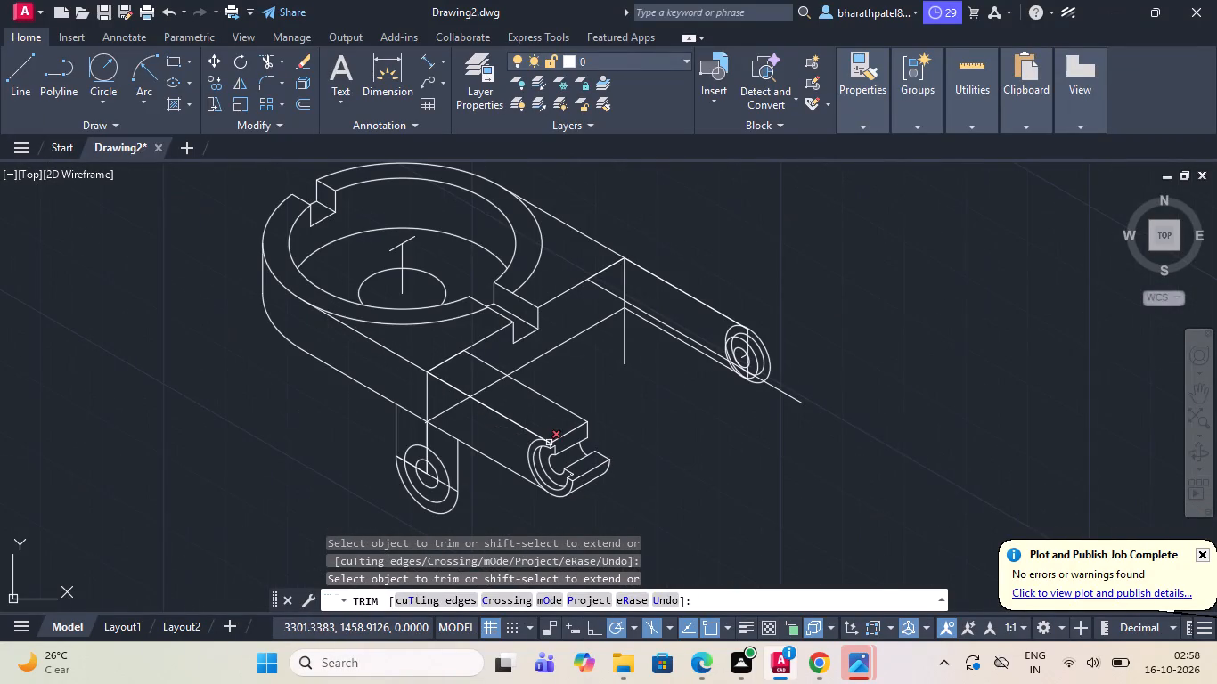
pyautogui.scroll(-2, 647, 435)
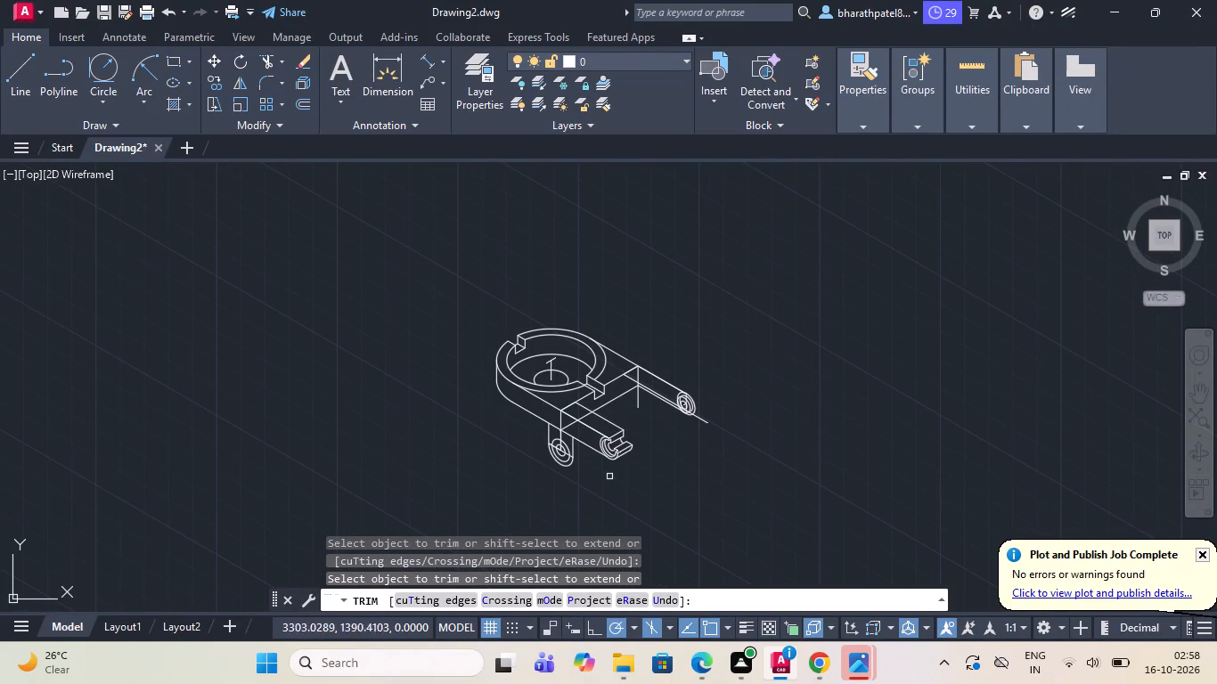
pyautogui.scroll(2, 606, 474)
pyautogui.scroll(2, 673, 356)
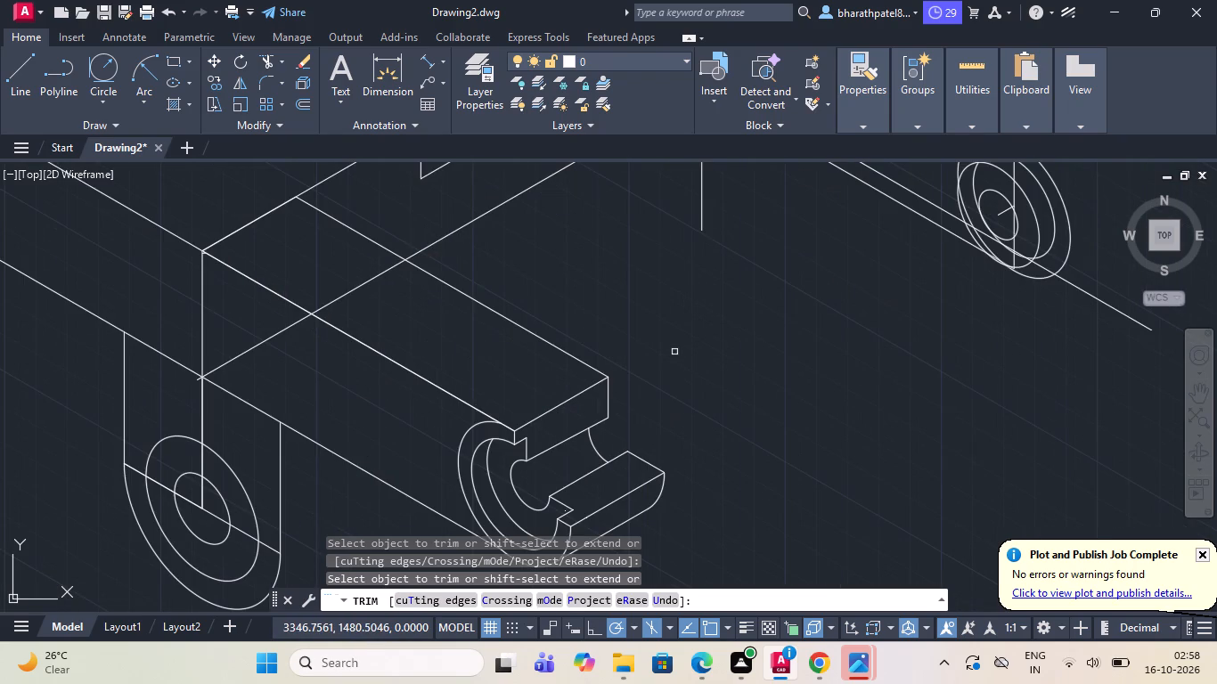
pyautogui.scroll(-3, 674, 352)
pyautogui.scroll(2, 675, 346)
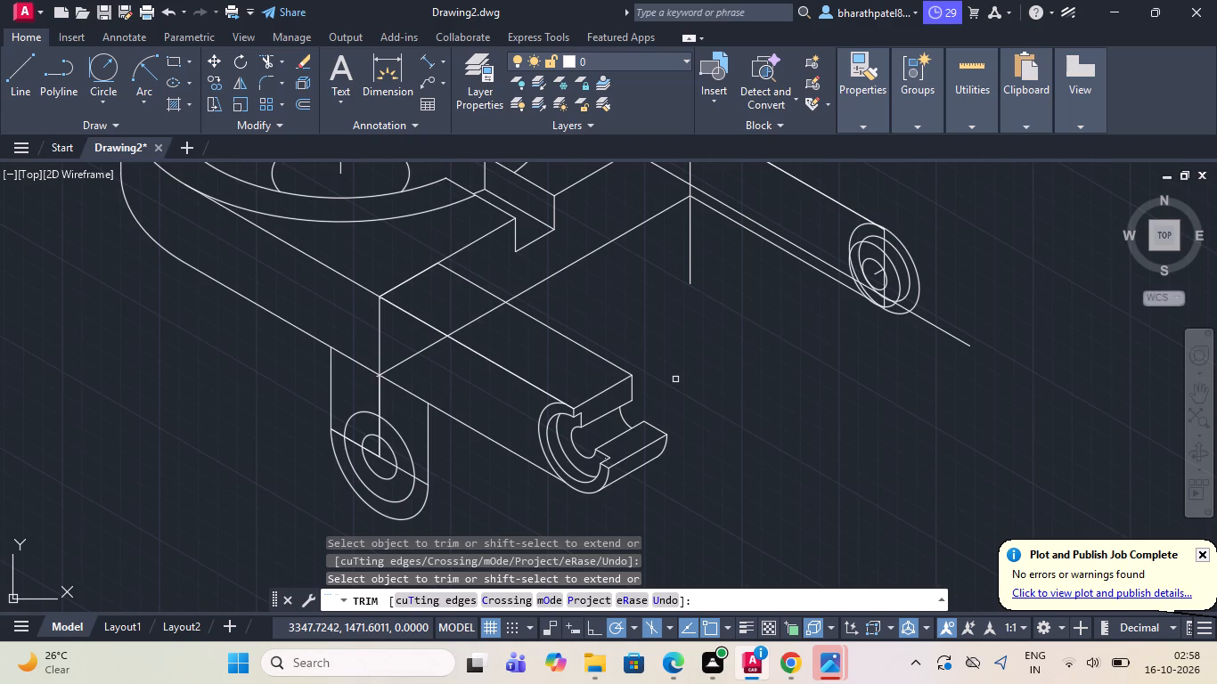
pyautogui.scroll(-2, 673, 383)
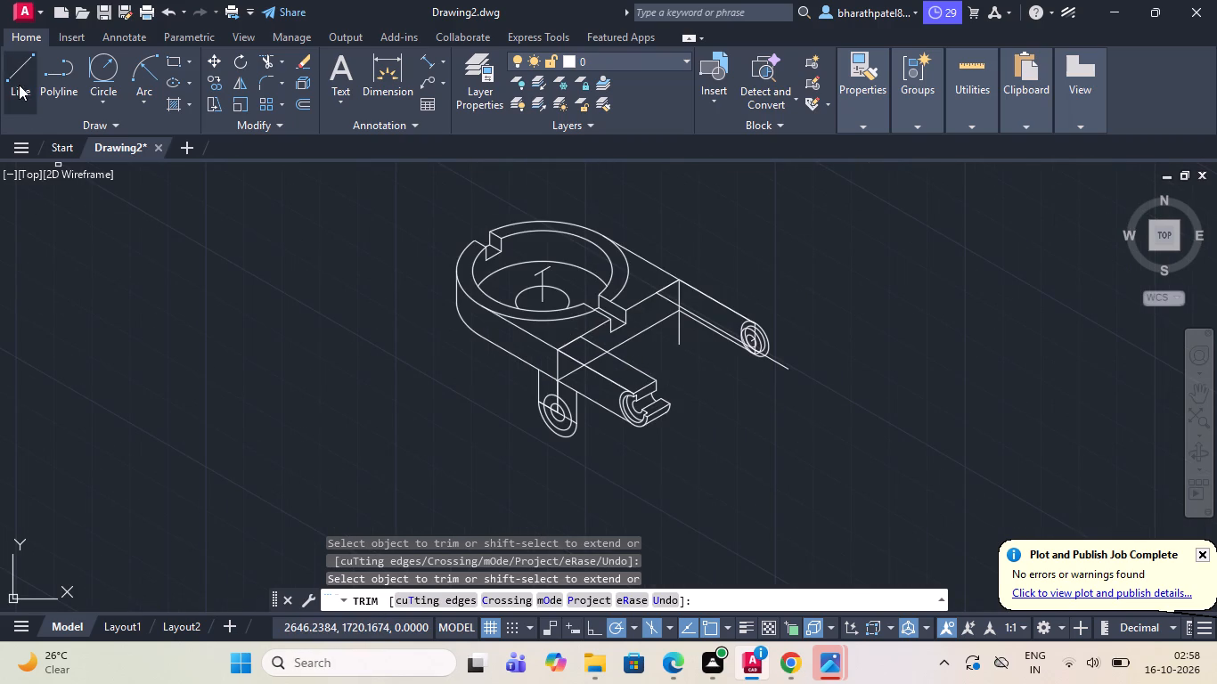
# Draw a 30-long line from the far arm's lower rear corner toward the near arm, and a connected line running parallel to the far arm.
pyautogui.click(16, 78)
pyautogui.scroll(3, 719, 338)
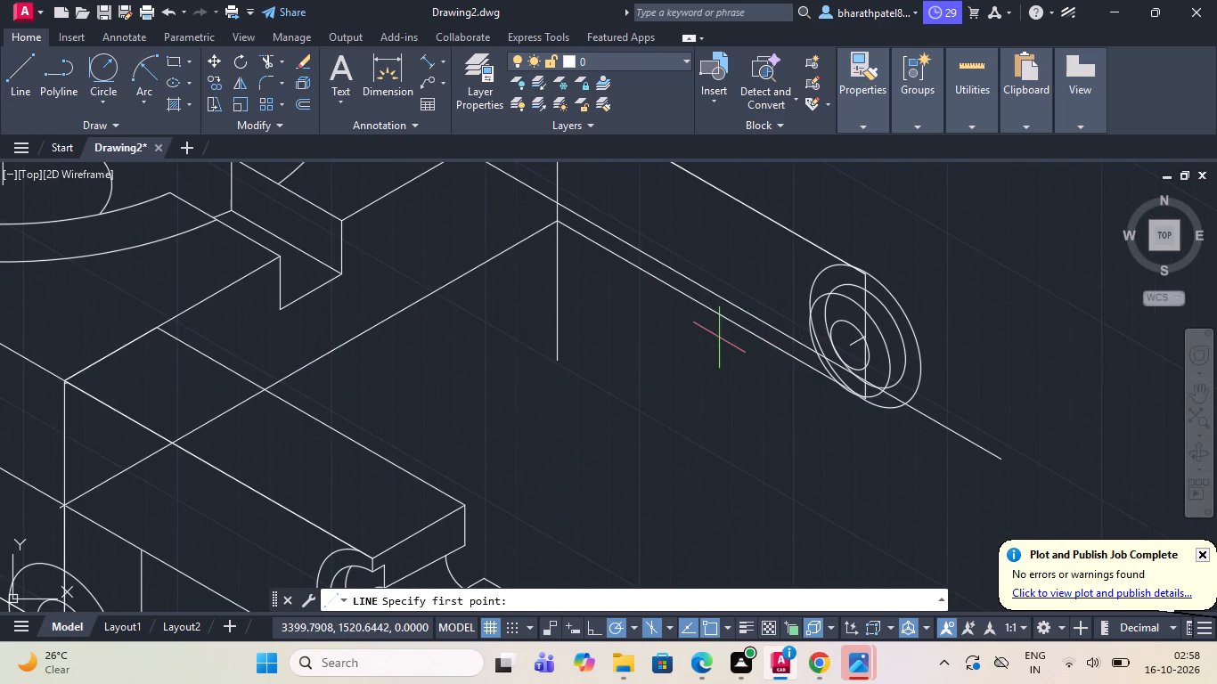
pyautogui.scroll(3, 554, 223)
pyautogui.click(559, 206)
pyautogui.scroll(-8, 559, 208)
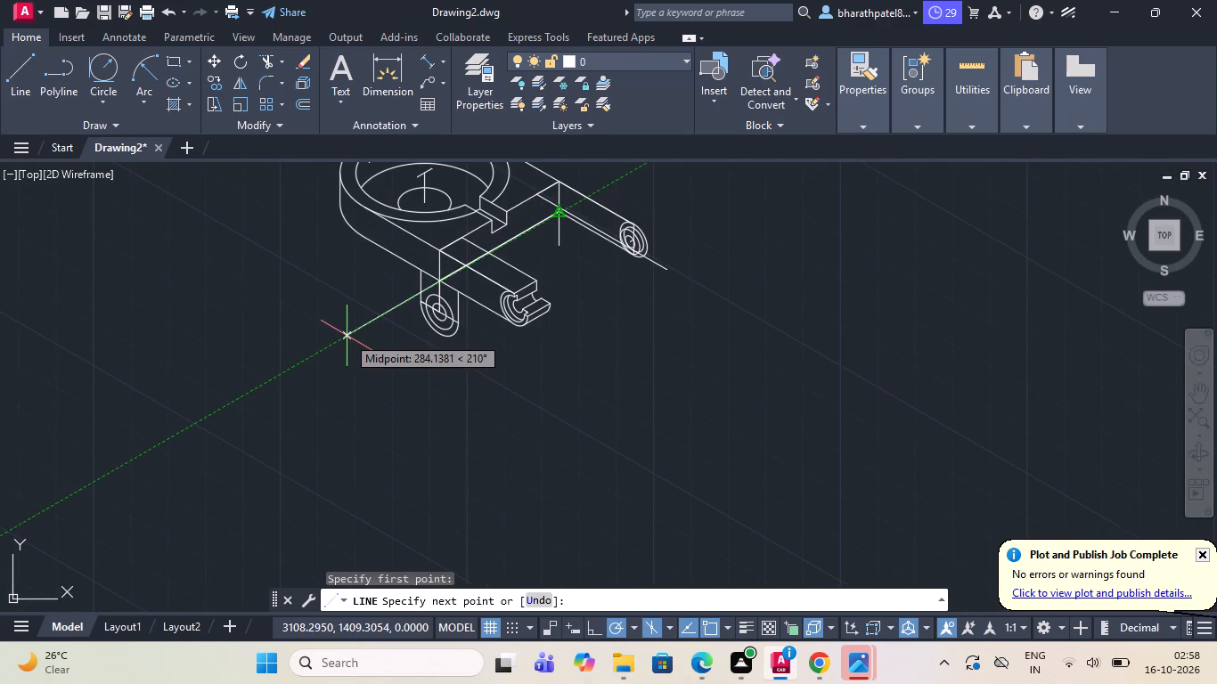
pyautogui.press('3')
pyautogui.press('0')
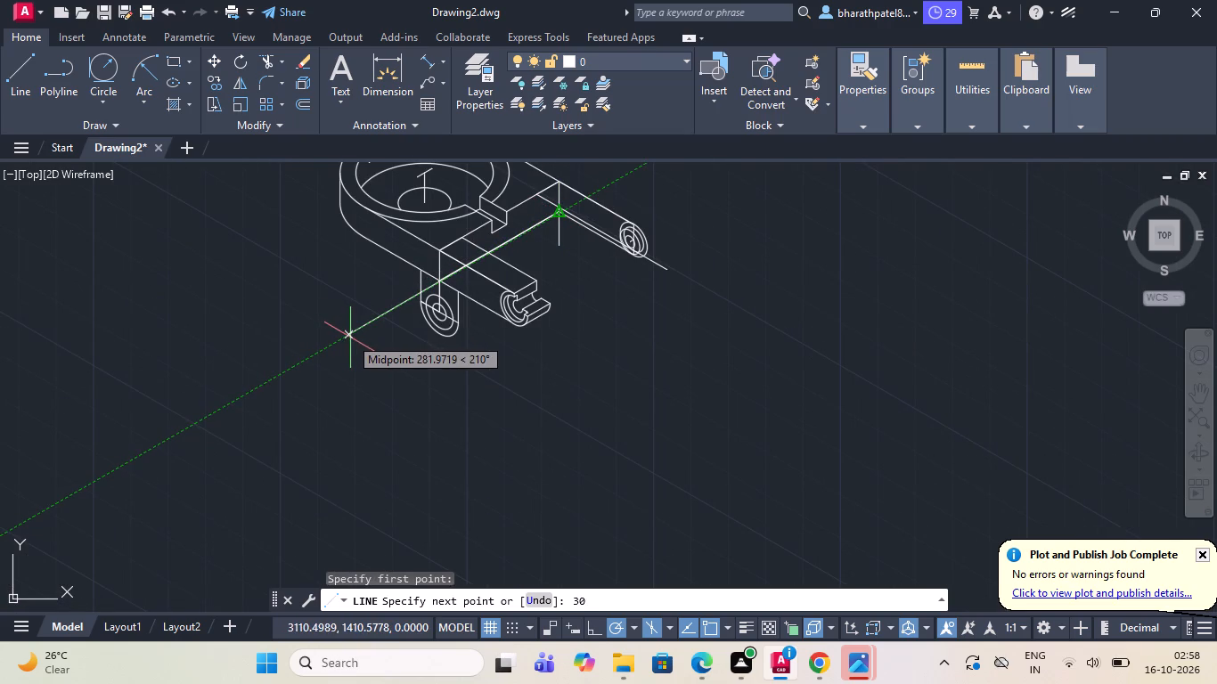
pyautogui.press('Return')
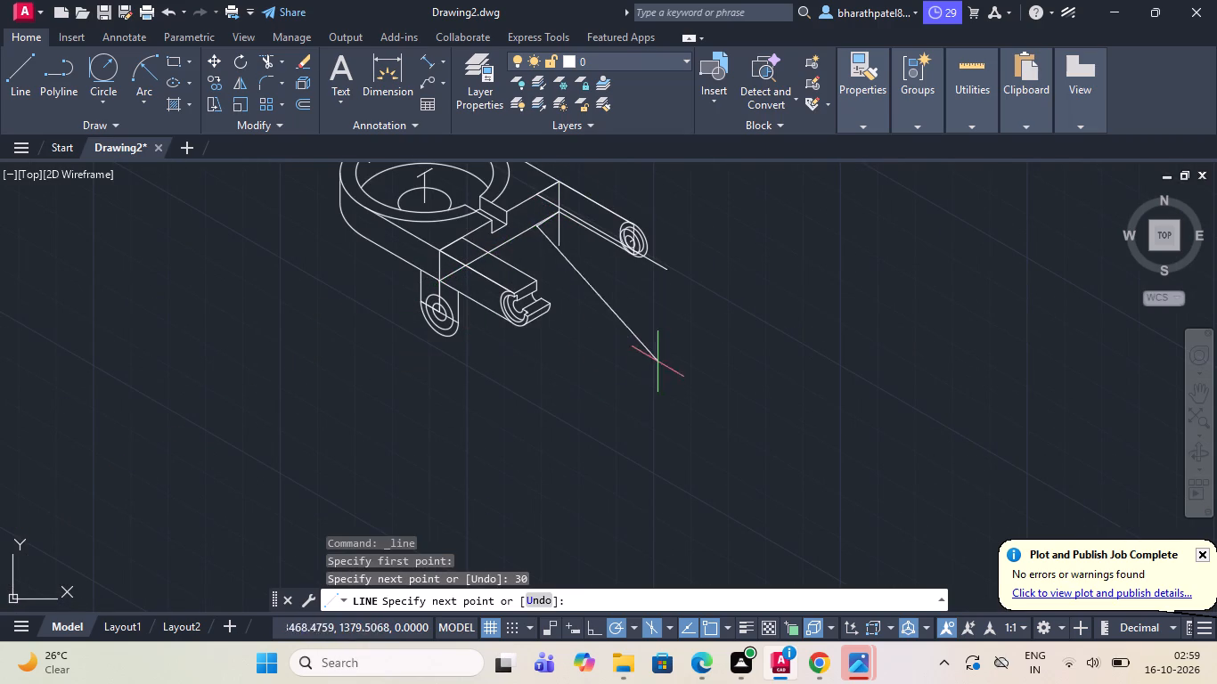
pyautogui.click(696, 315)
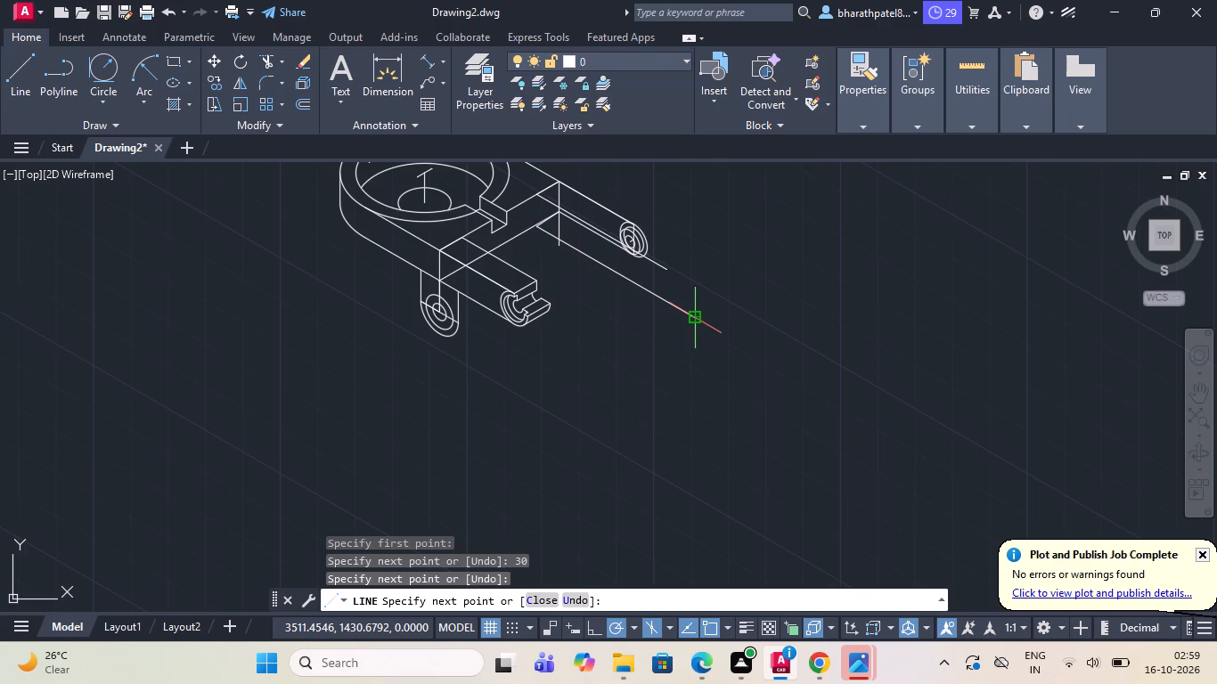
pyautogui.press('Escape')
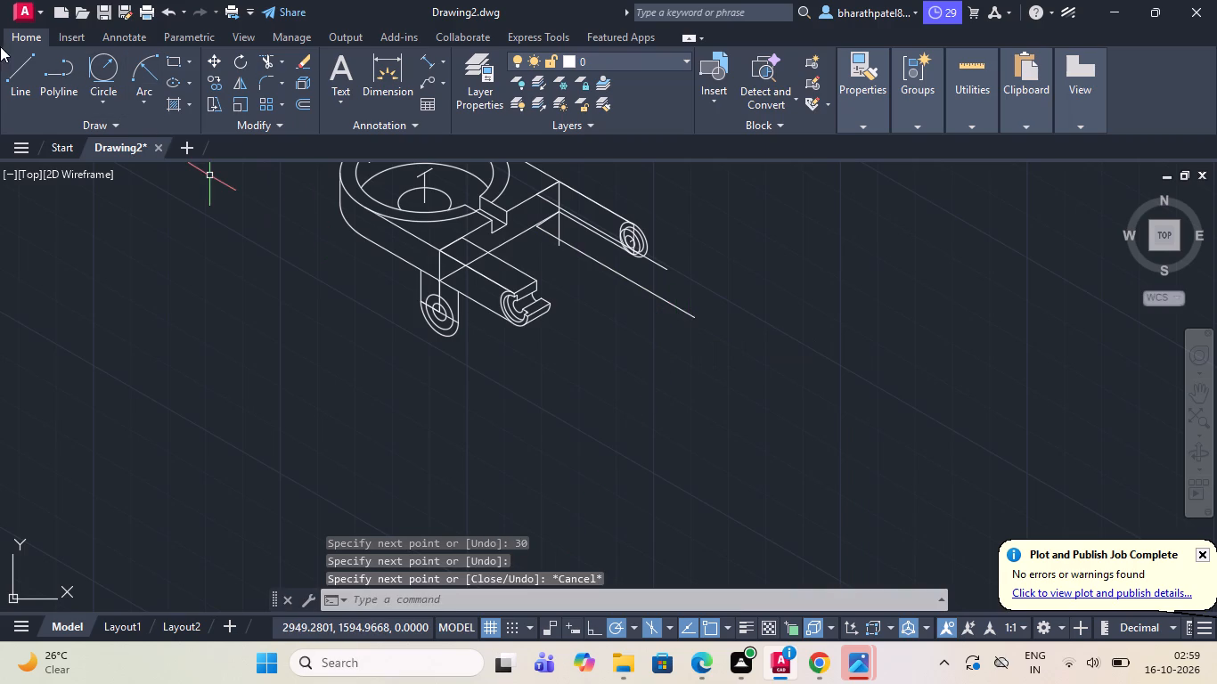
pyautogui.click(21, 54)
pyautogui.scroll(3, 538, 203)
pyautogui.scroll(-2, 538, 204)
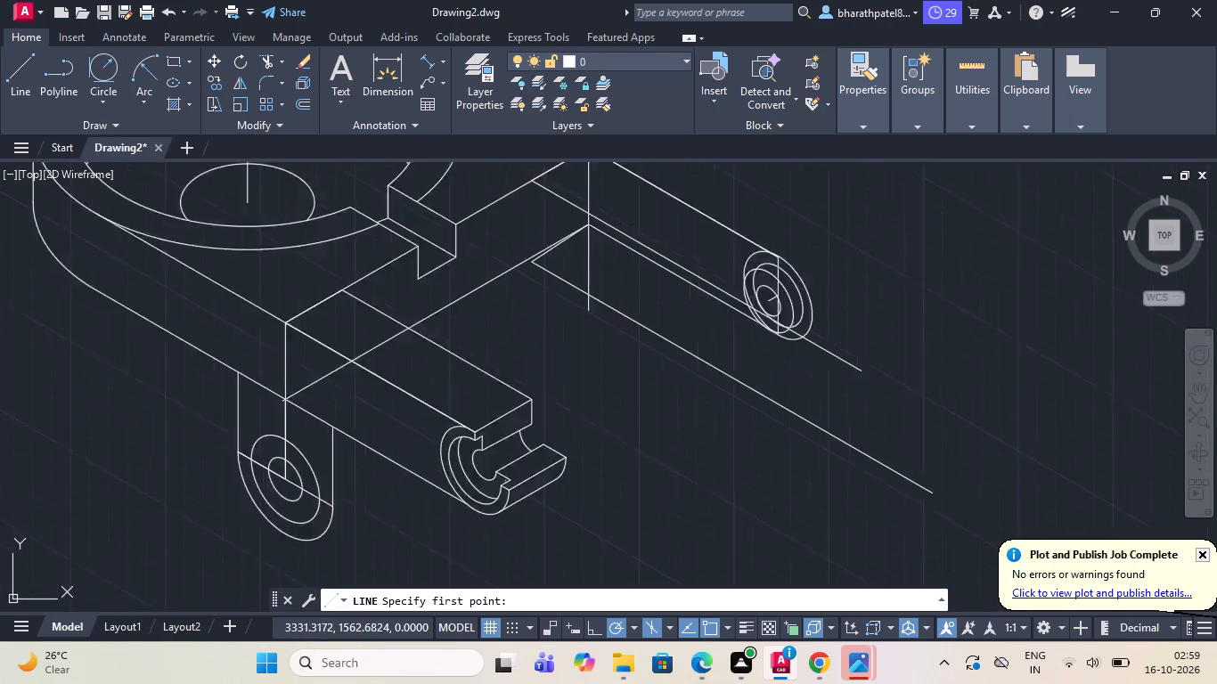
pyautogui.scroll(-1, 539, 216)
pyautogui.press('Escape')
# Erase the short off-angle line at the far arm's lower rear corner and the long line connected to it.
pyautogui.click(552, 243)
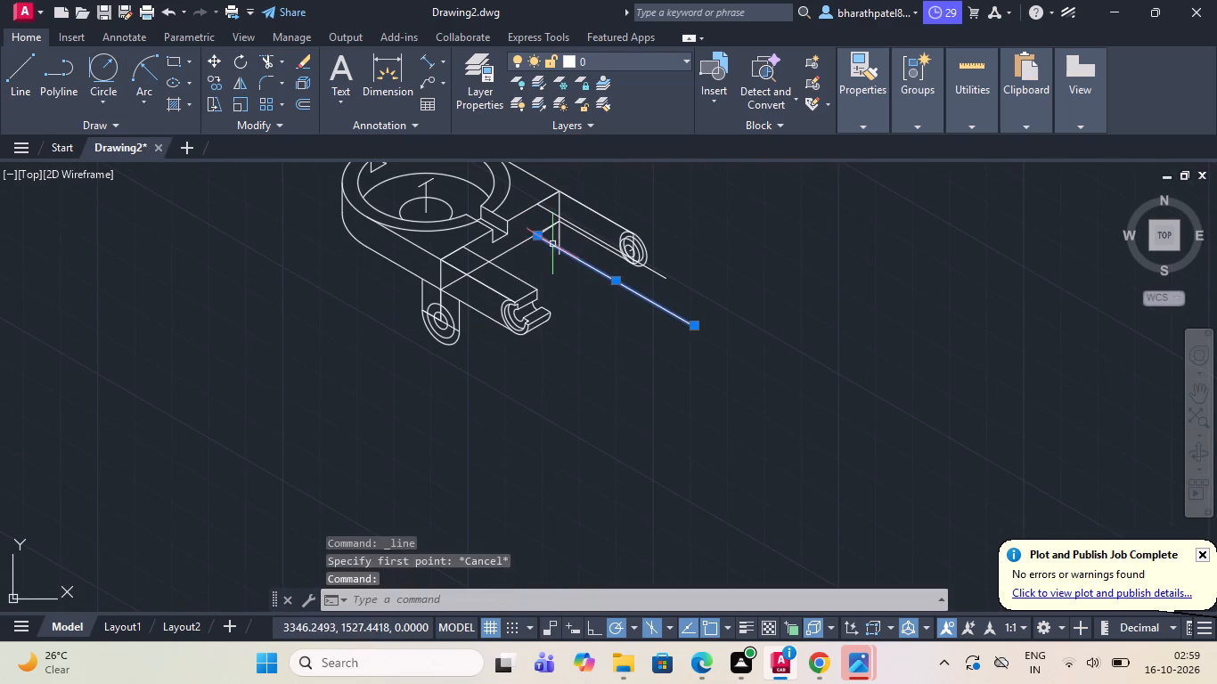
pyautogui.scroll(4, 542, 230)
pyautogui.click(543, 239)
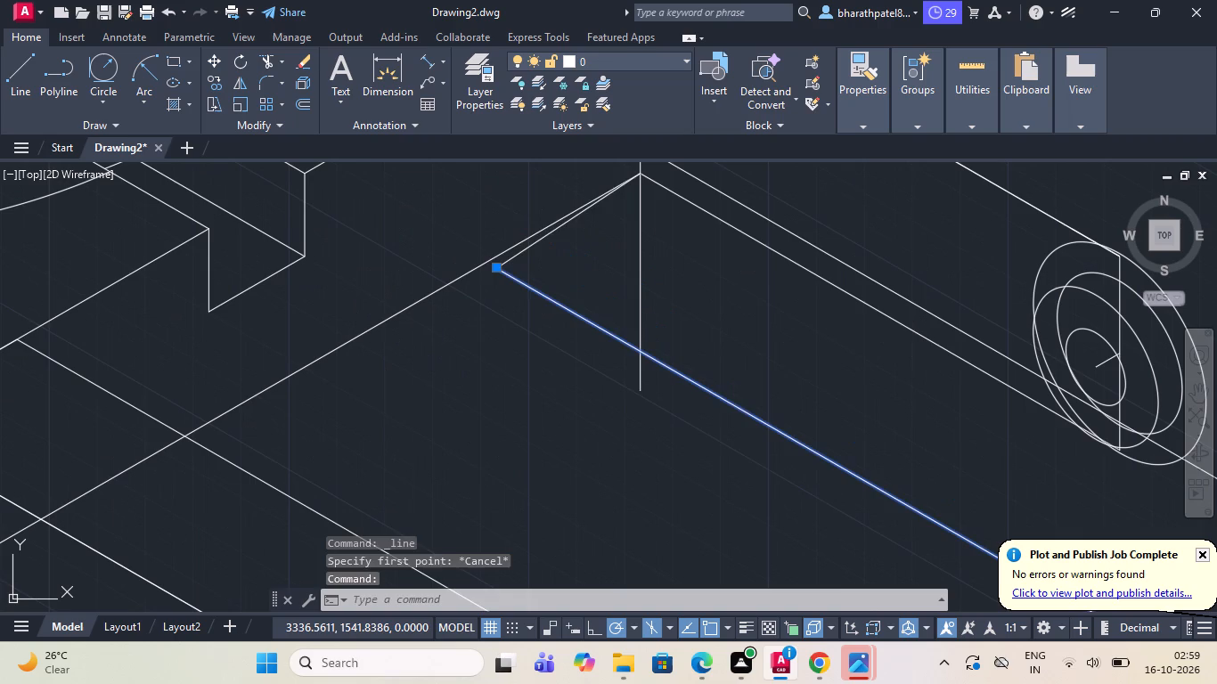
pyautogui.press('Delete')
# Draw a 30-long line at 210° from the far arm's lower rear corner, and continue about 160 along the arm at 330°.
pyautogui.click(18, 64)
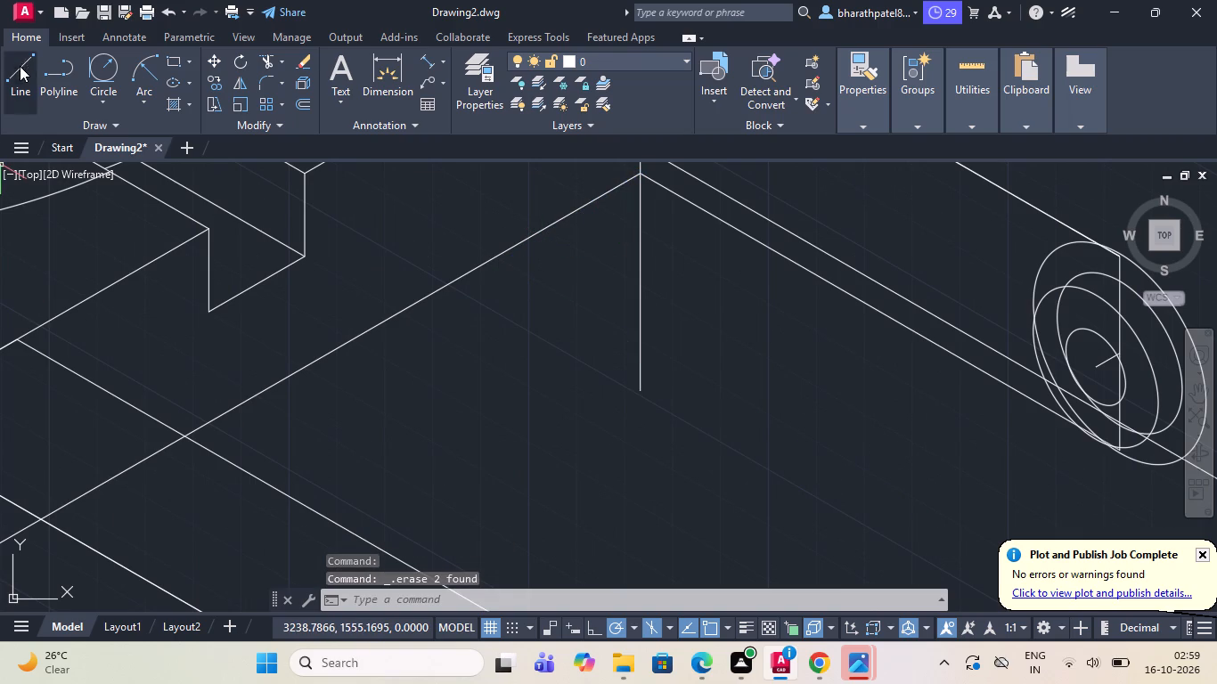
pyautogui.scroll(-1, 435, 295)
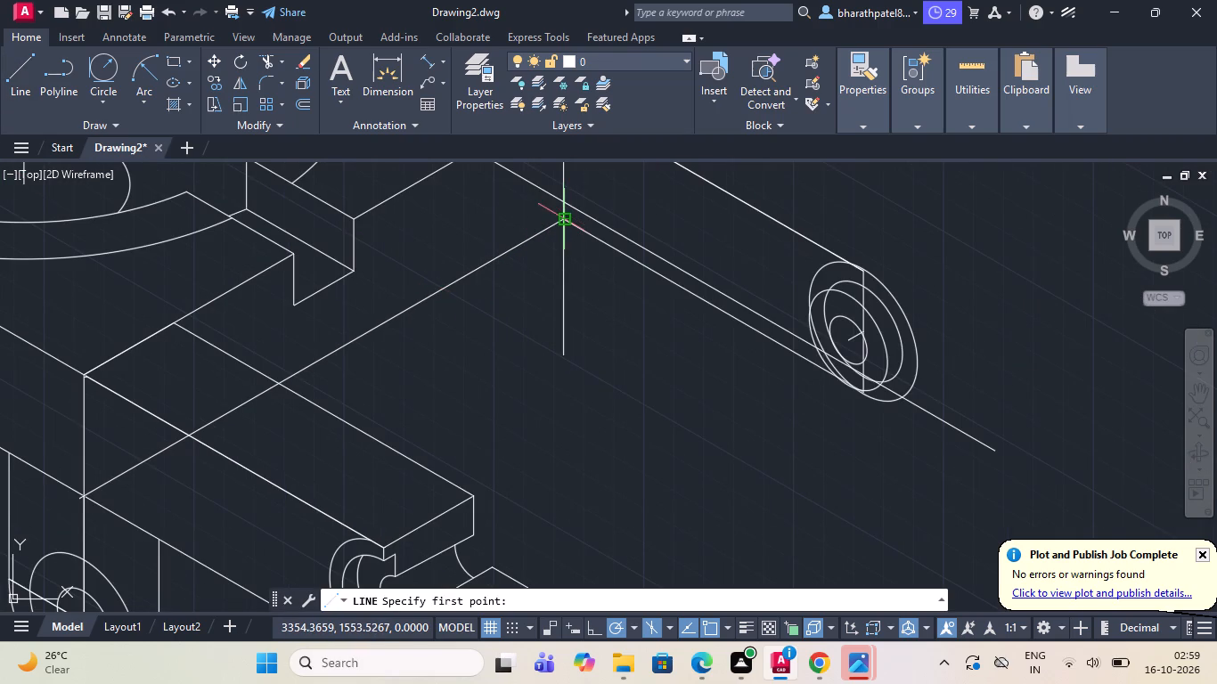
pyautogui.scroll(3, 558, 220)
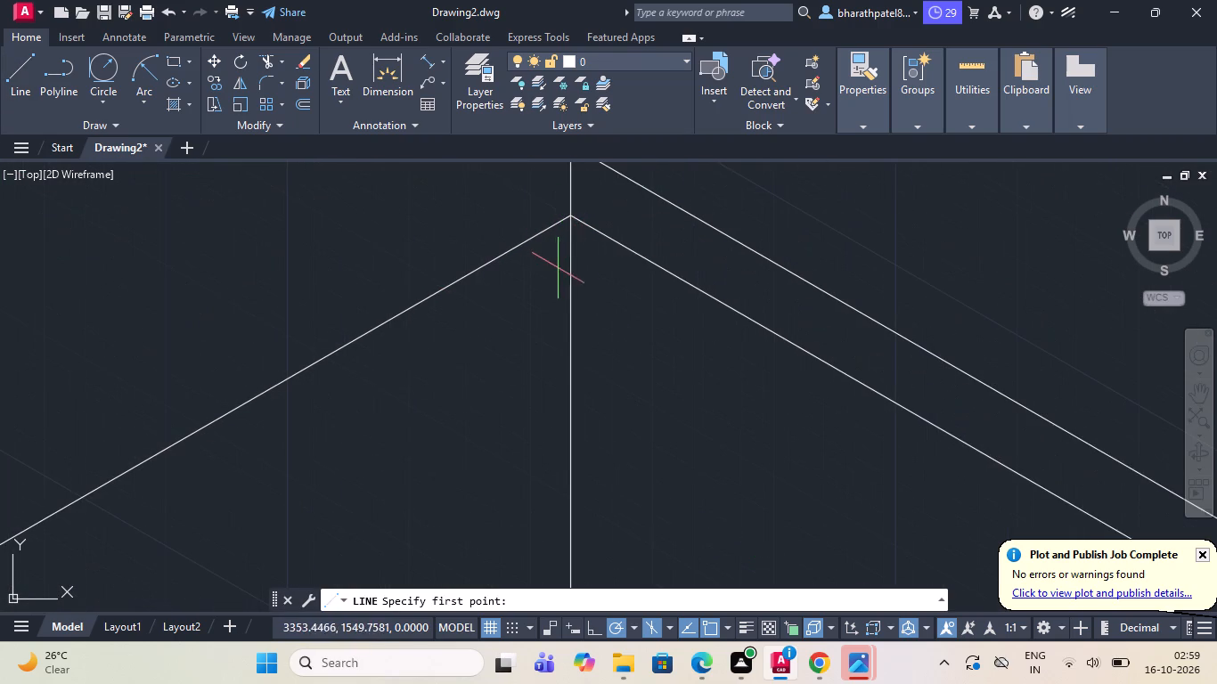
pyautogui.click(571, 215)
pyautogui.scroll(-7, 568, 220)
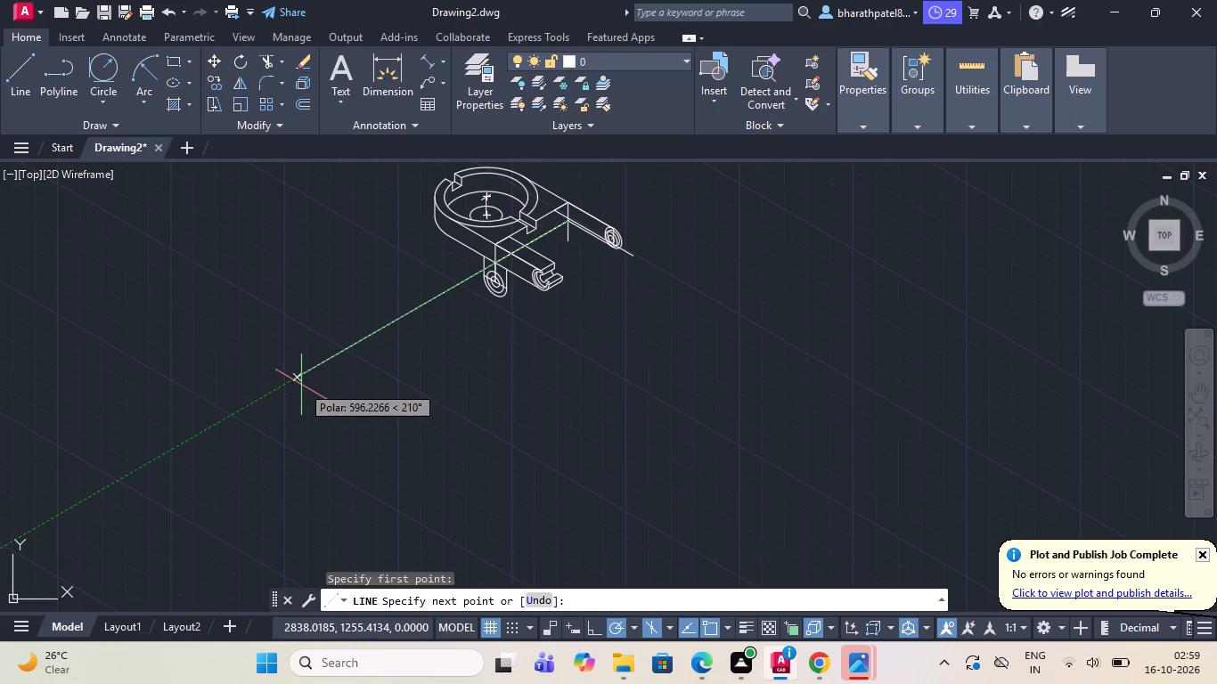
pyautogui.write('30')
pyautogui.press('Return')
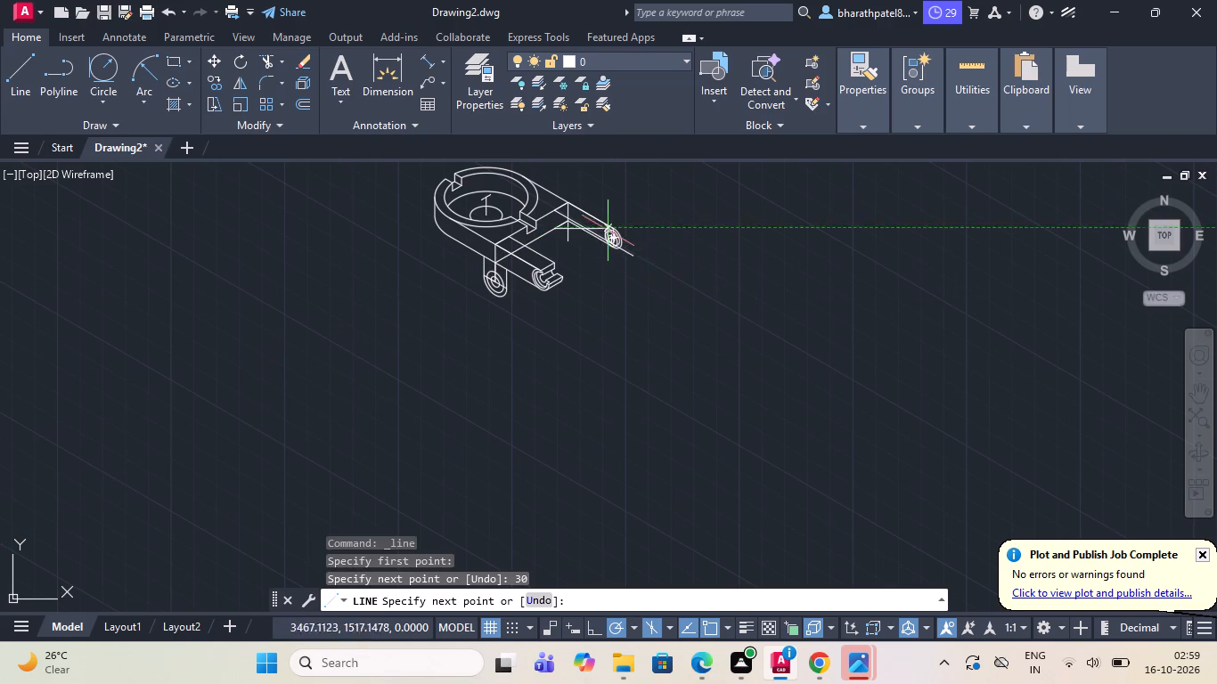
pyautogui.scroll(4, 584, 224)
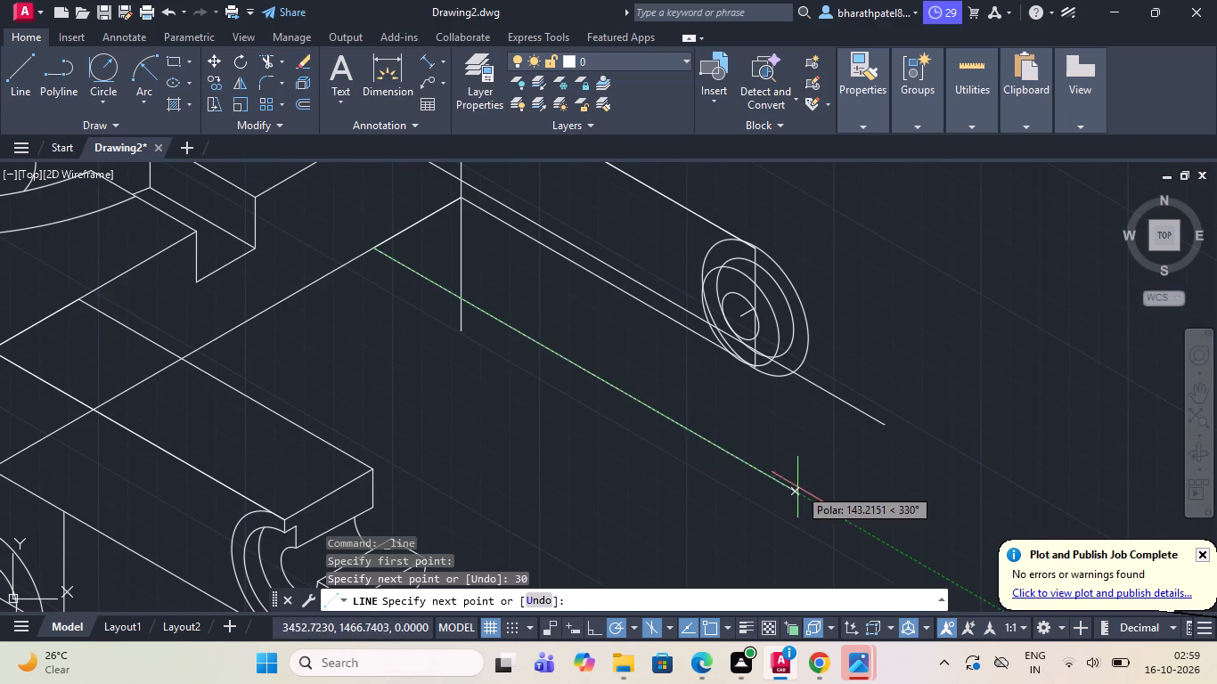
pyautogui.click(844, 522)
pyautogui.press('Escape')
# Erase the vertical line through the far arm's rear corner.
pyautogui.scroll(-1, 633, 388)
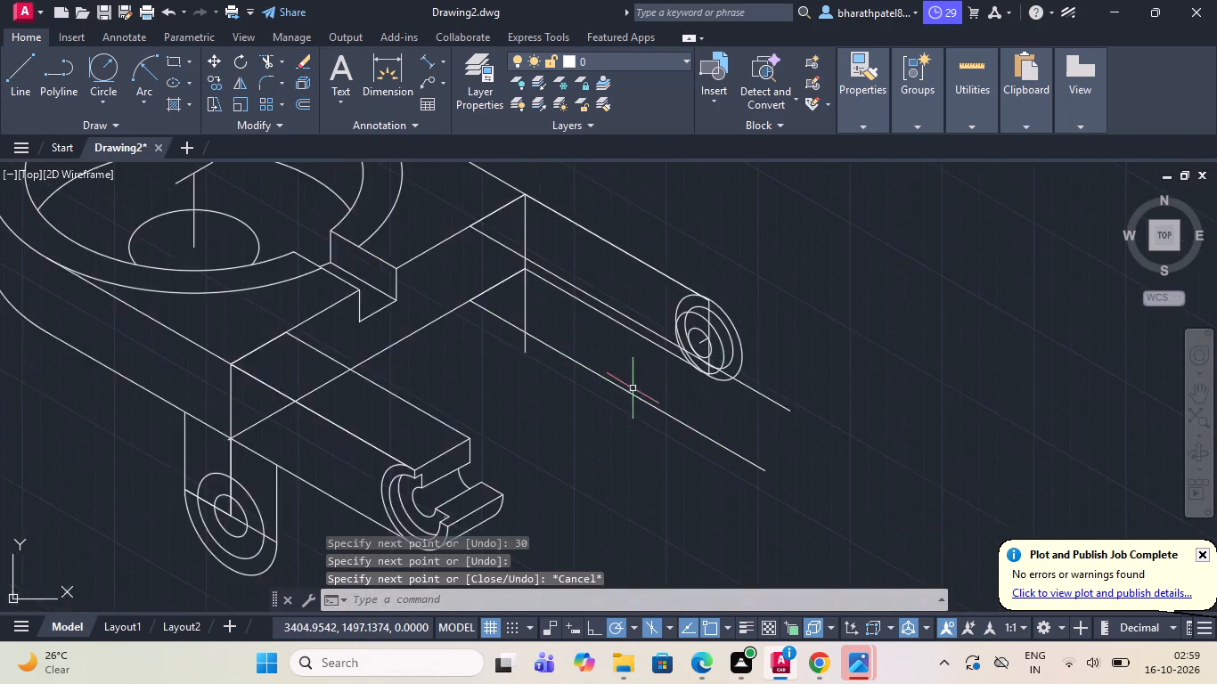
pyautogui.scroll(-1, 633, 388)
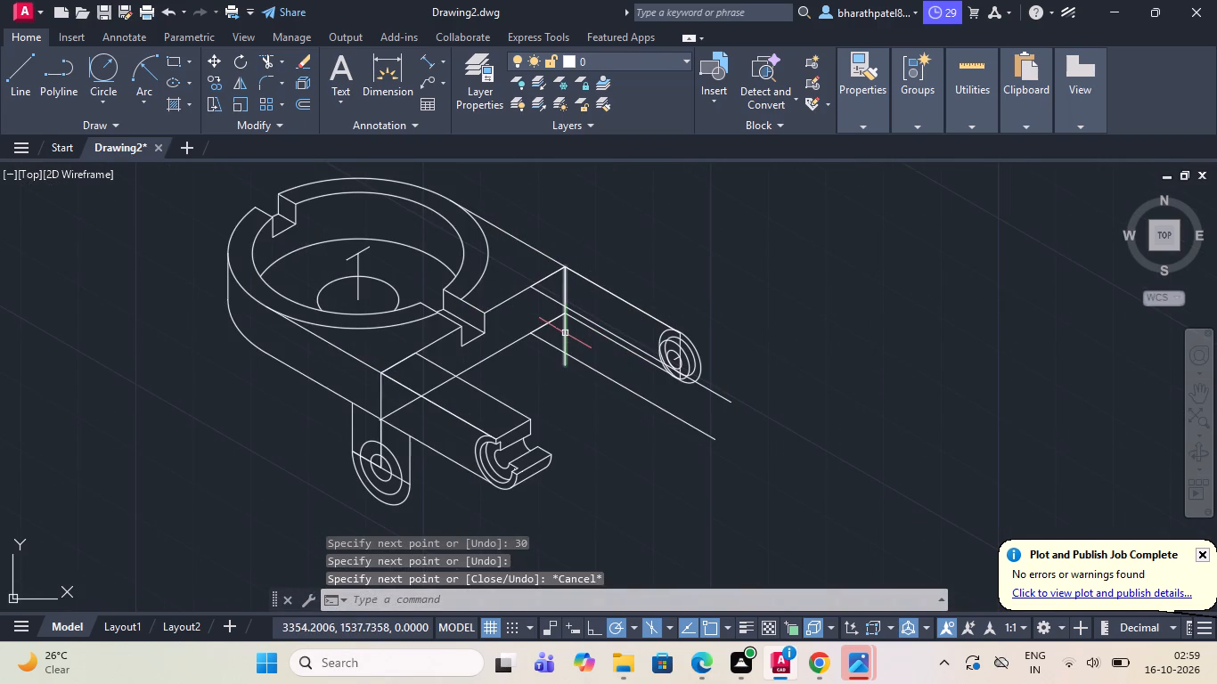
pyautogui.click(565, 333)
pyautogui.press('Delete')
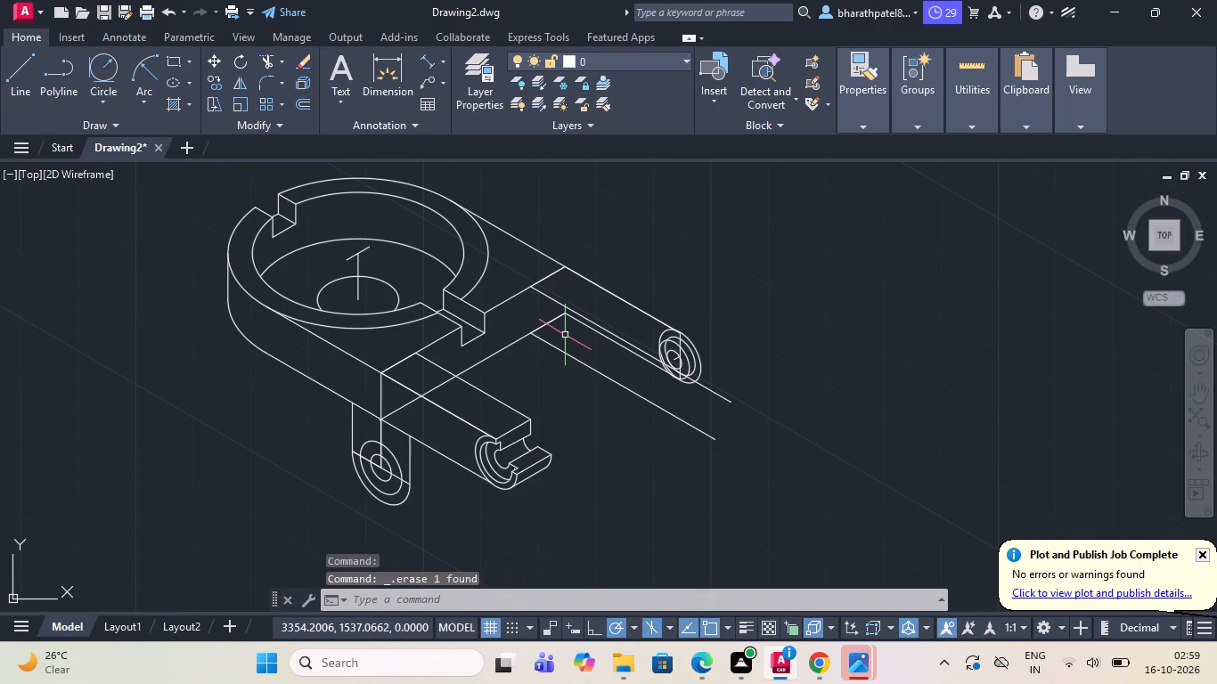
# Draw a vertical line from the far arm's upper inner corner down to the start of the new lower arm edge.
pyautogui.click(9, 69)
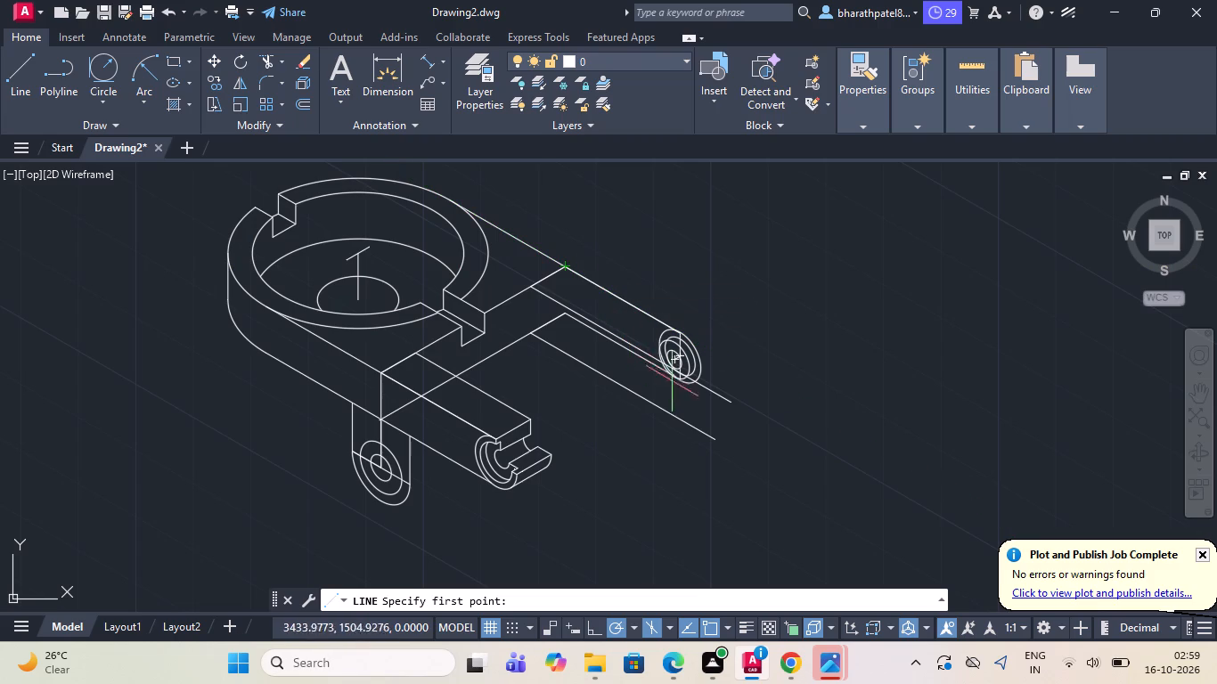
pyautogui.scroll(2, 665, 396)
pyautogui.scroll(-1, 664, 395)
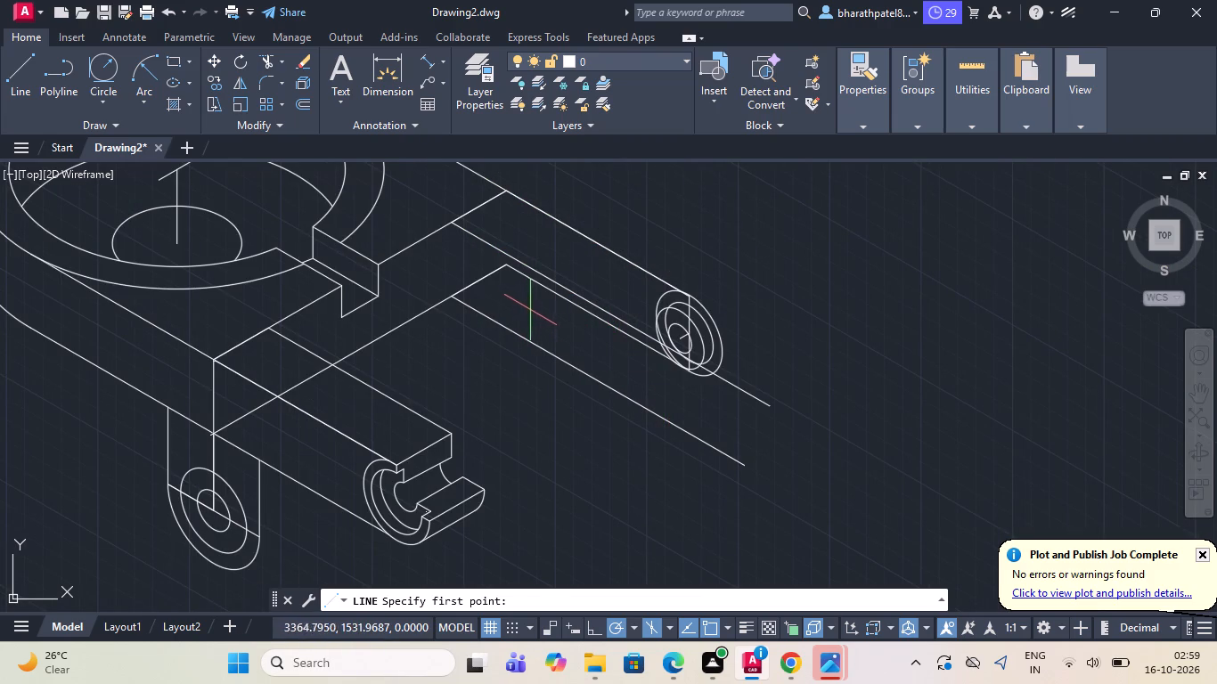
pyautogui.click(15, 69)
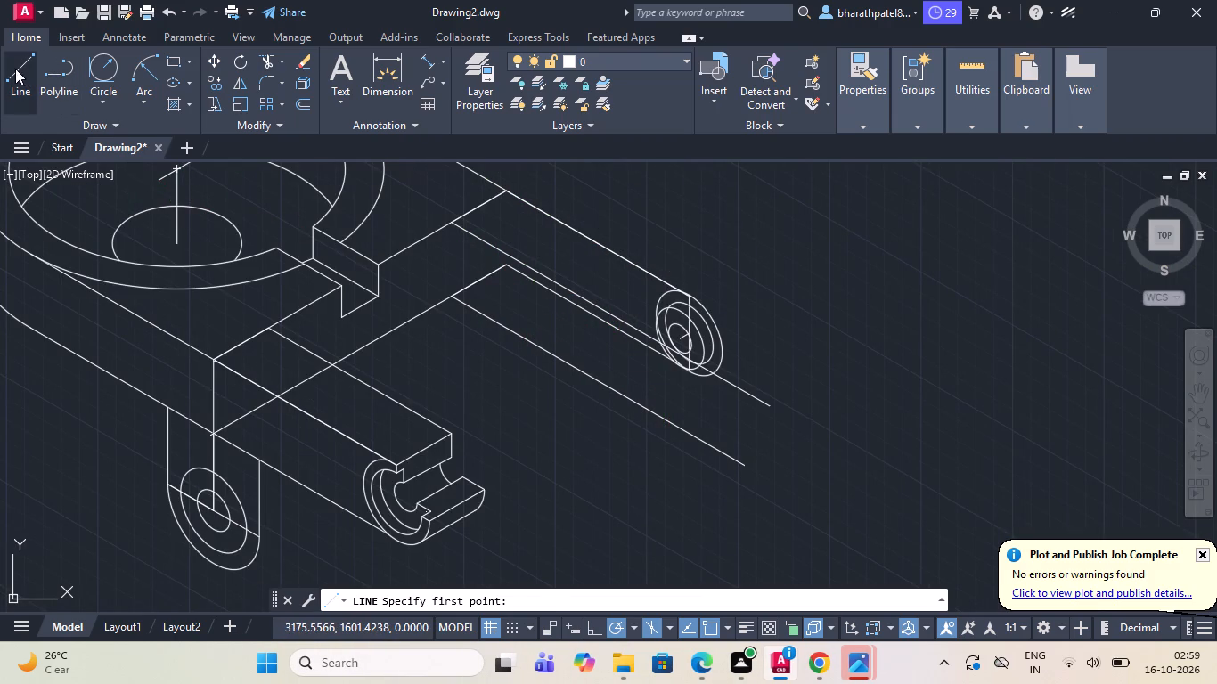
pyautogui.scroll(2, 438, 239)
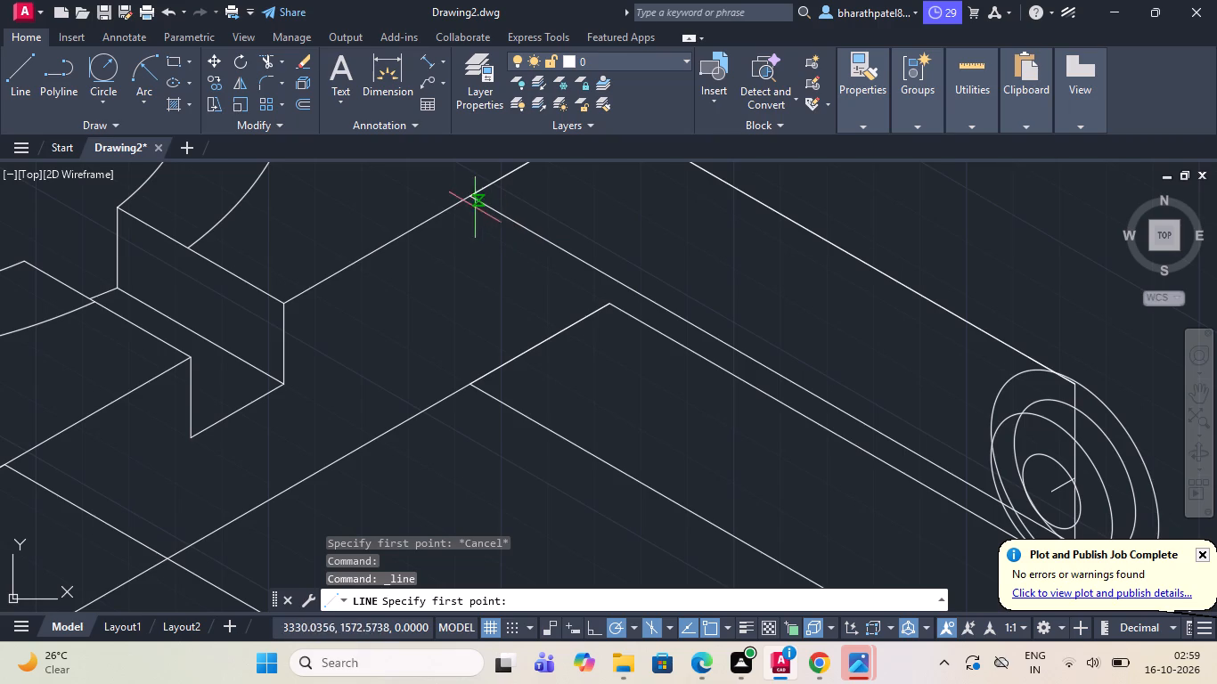
pyautogui.click(465, 199)
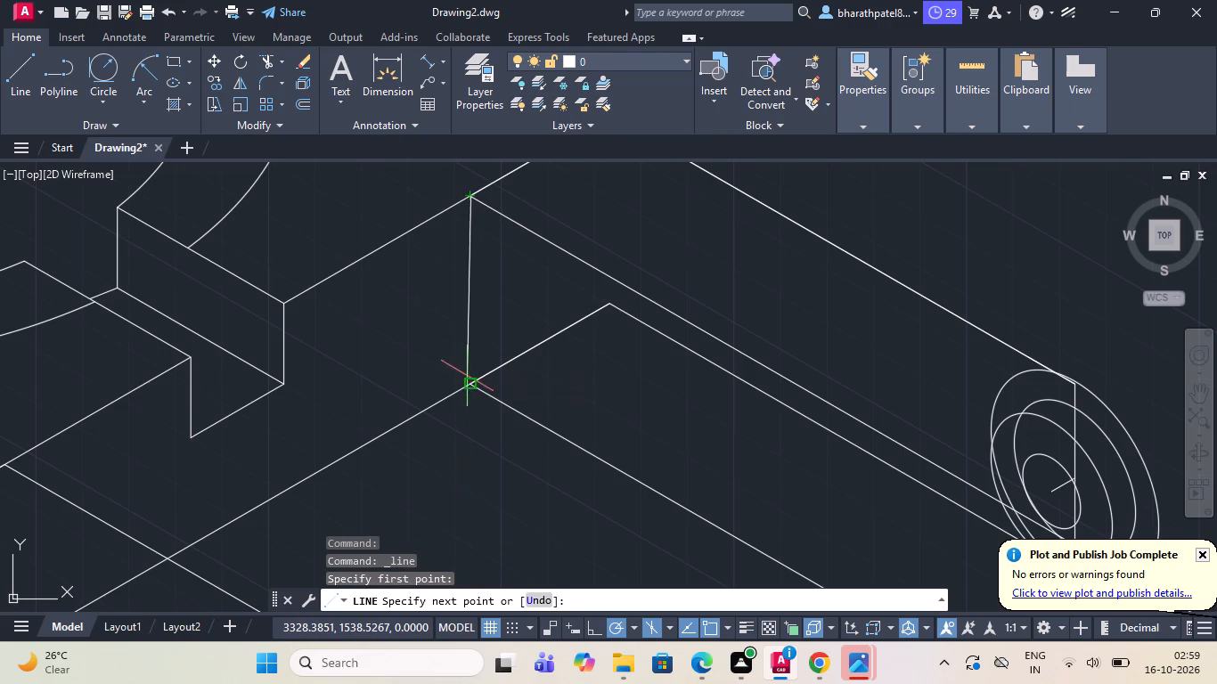
pyautogui.click(466, 385)
pyautogui.press('Escape')
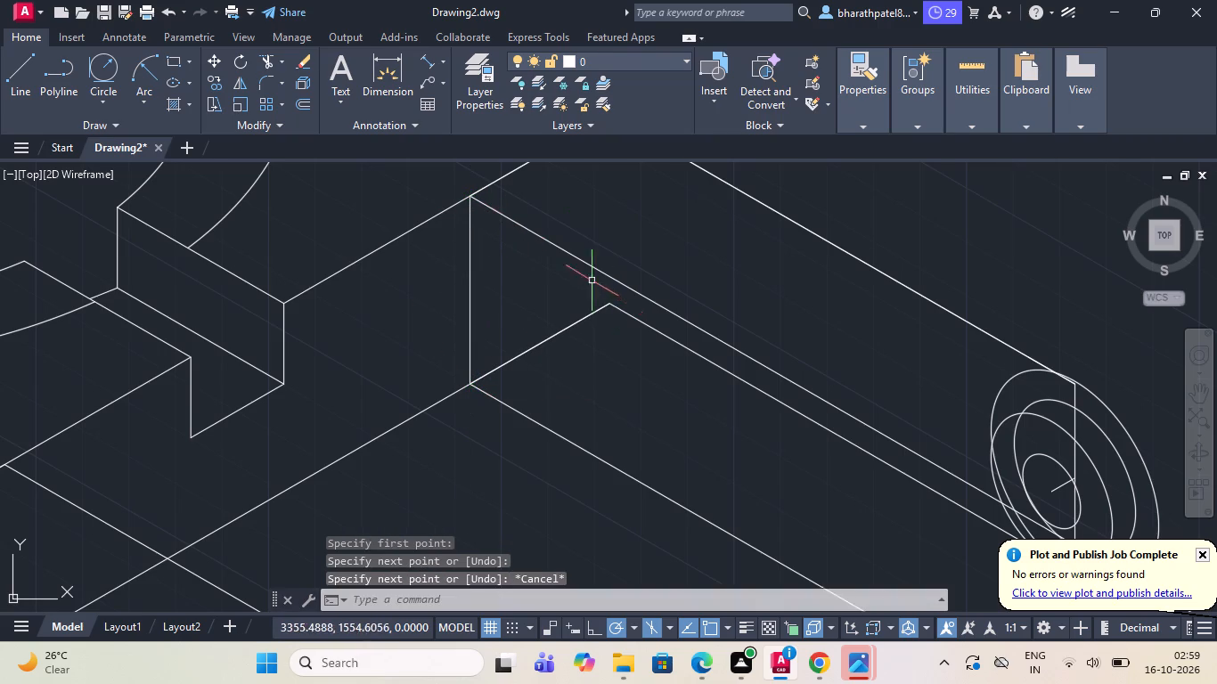
# Draw a line from the top of the vertical line at the far arm's isocircles, descending across the arm toward the near arm.
pyautogui.scroll(-3, 473, 197)
pyautogui.scroll(2, 635, 304)
pyautogui.scroll(-2, 635, 302)
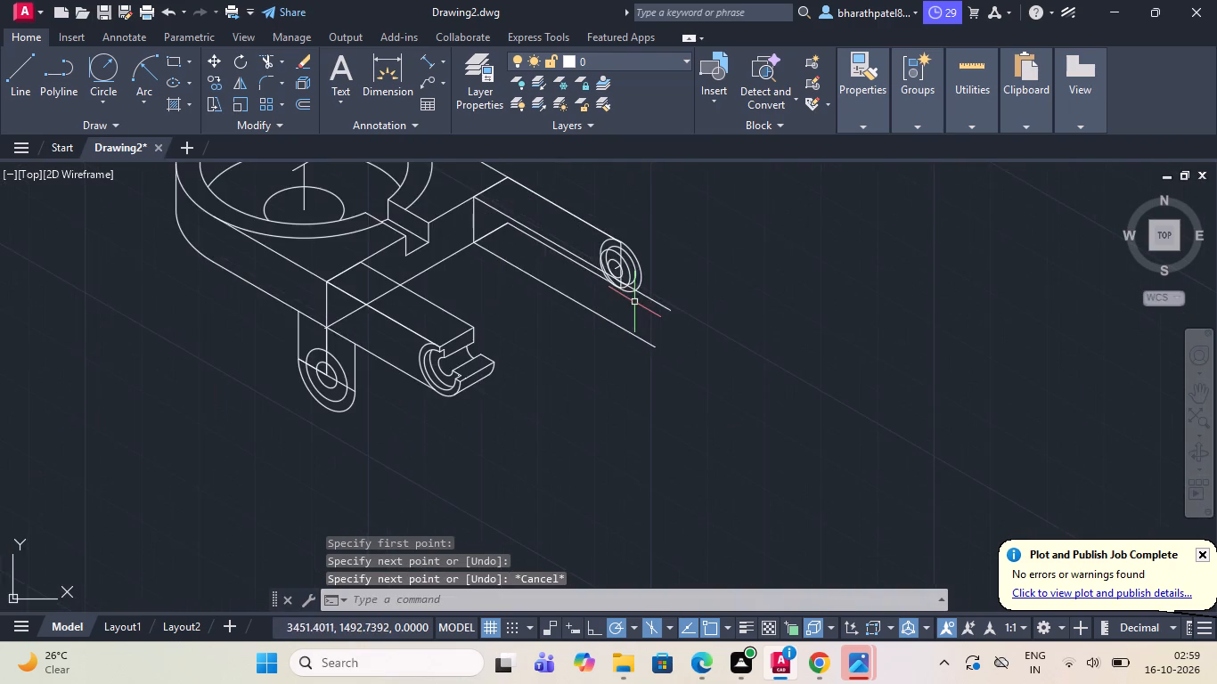
pyautogui.scroll(3, 641, 262)
pyautogui.scroll(-3, 641, 262)
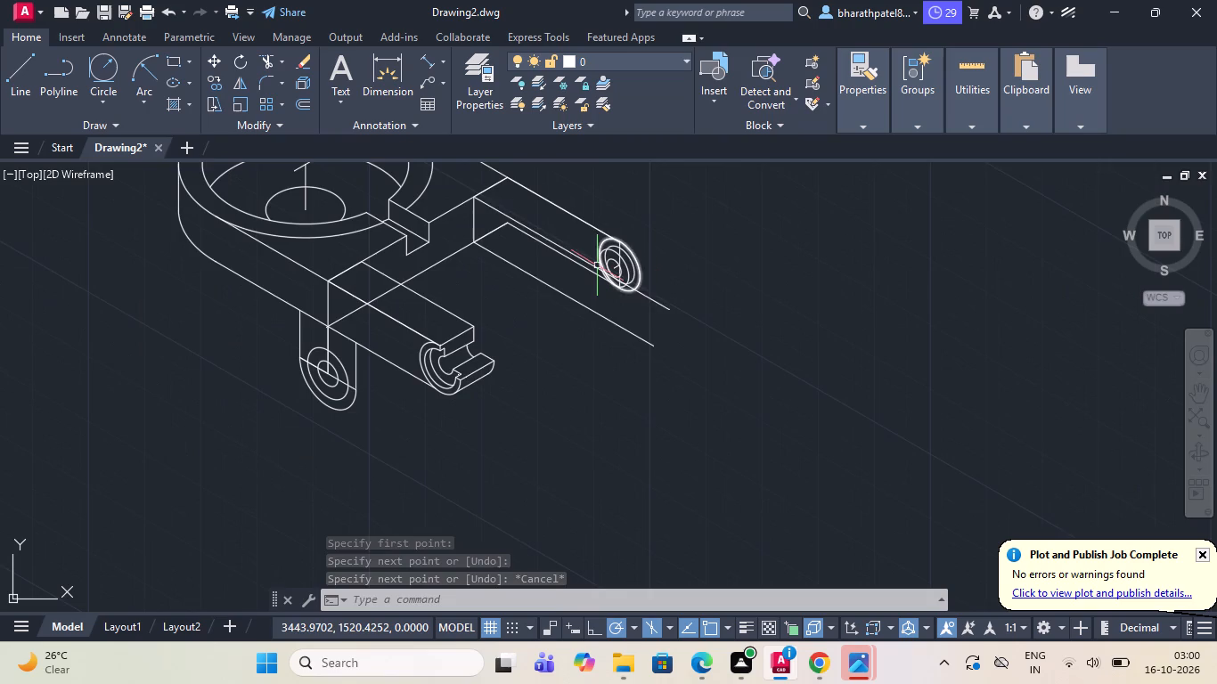
pyautogui.scroll(2, 597, 265)
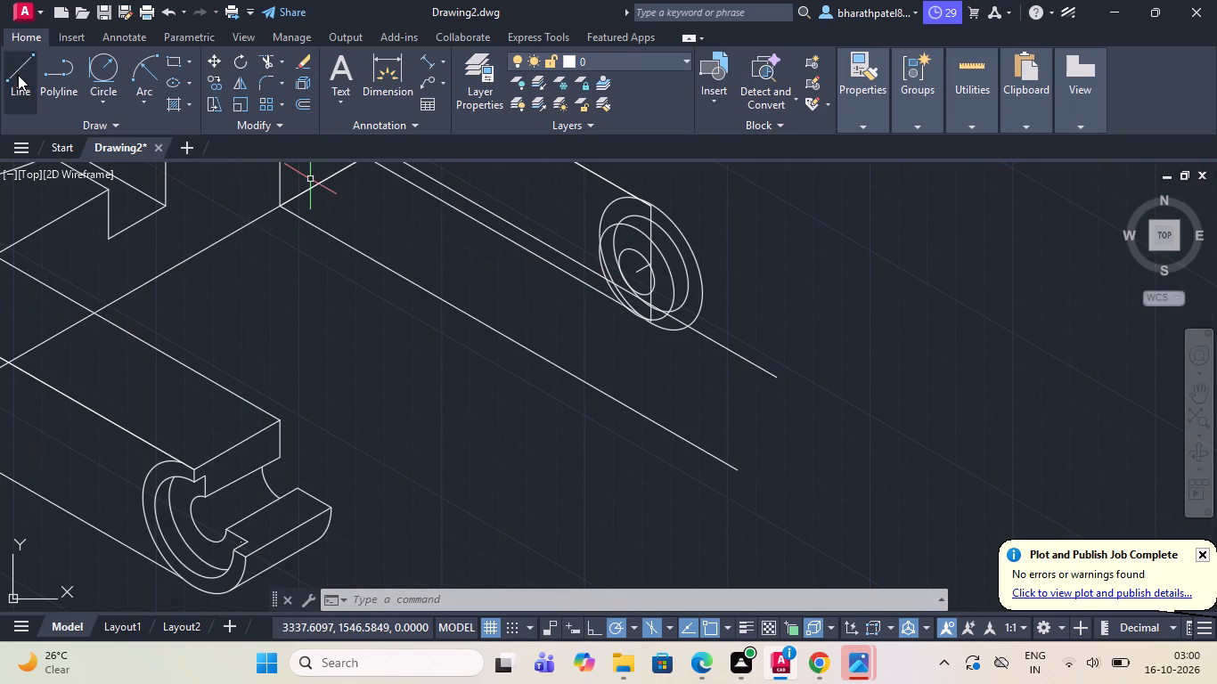
pyautogui.click(17, 73)
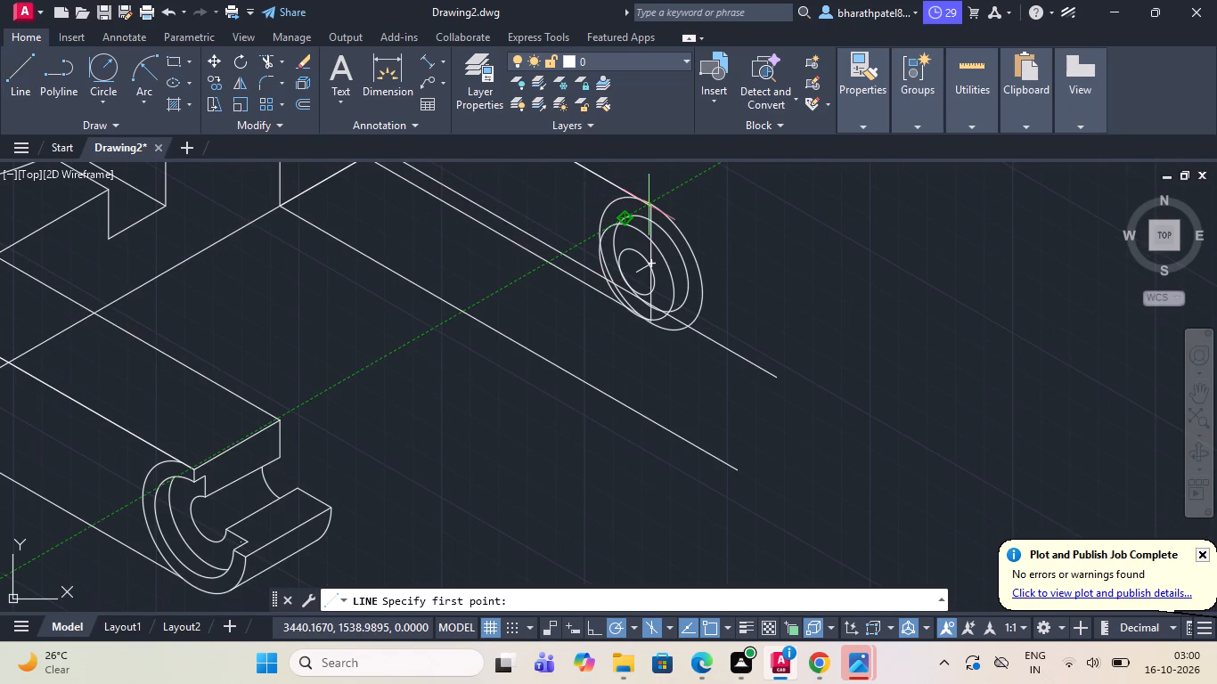
pyautogui.scroll(3, 649, 208)
pyautogui.click(651, 197)
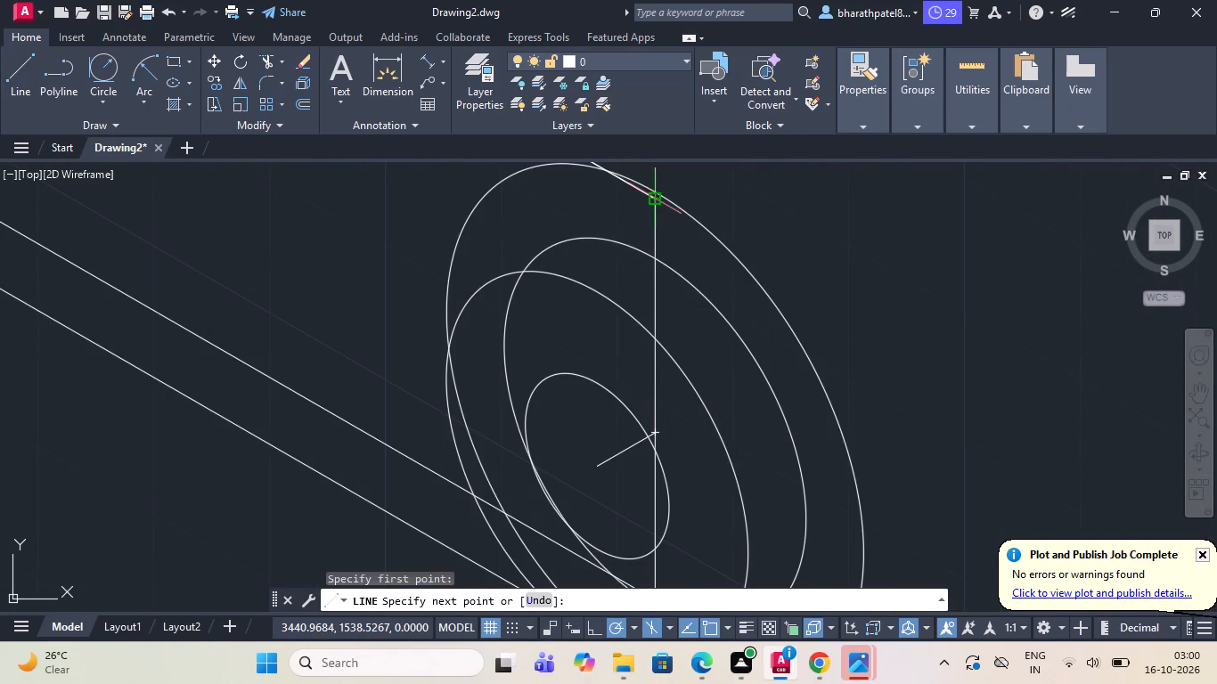
pyautogui.scroll(-4, 649, 199)
pyautogui.click(548, 258)
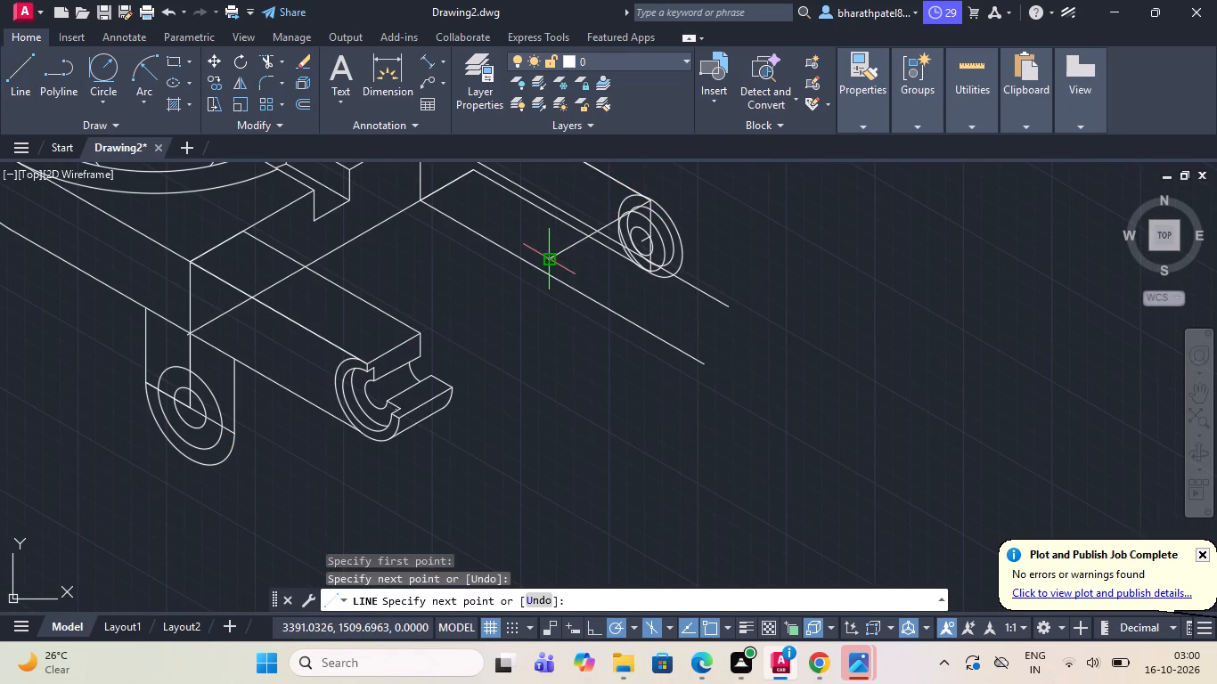
pyautogui.press('Escape')
# Draw a line at 210° from the bottom of the vertical line at the far arm's isocircles, crossing the arm's lower inner edge.
pyautogui.click(14, 68)
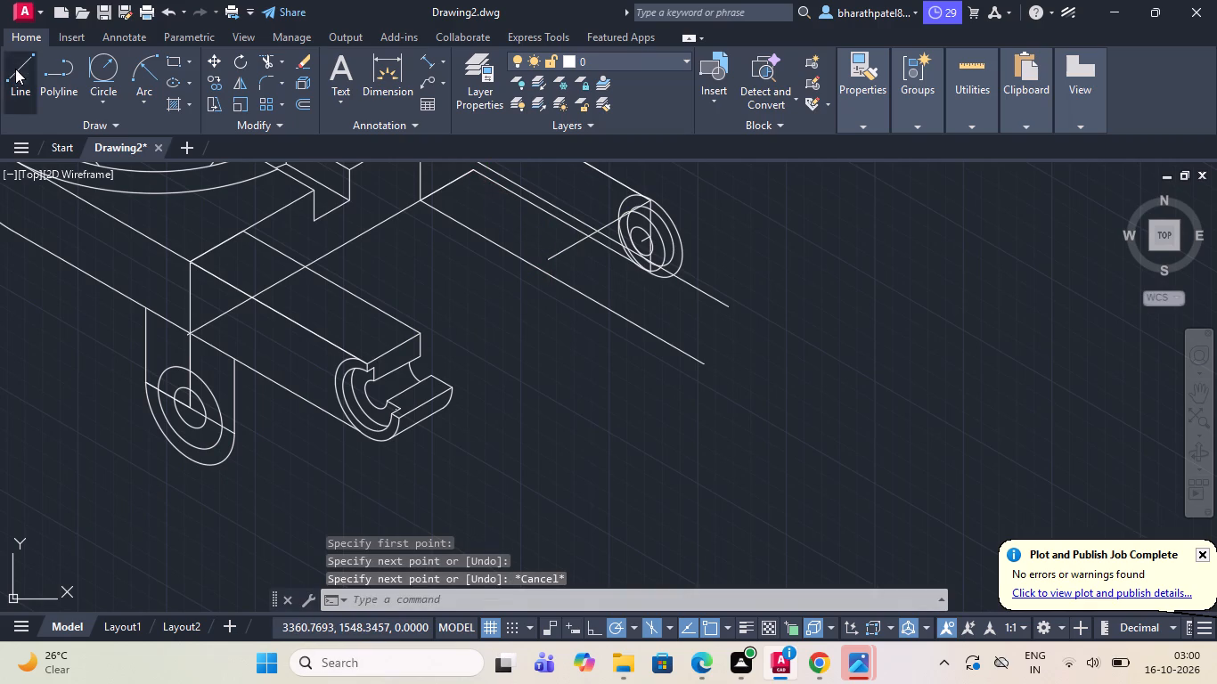
pyautogui.scroll(5, 641, 268)
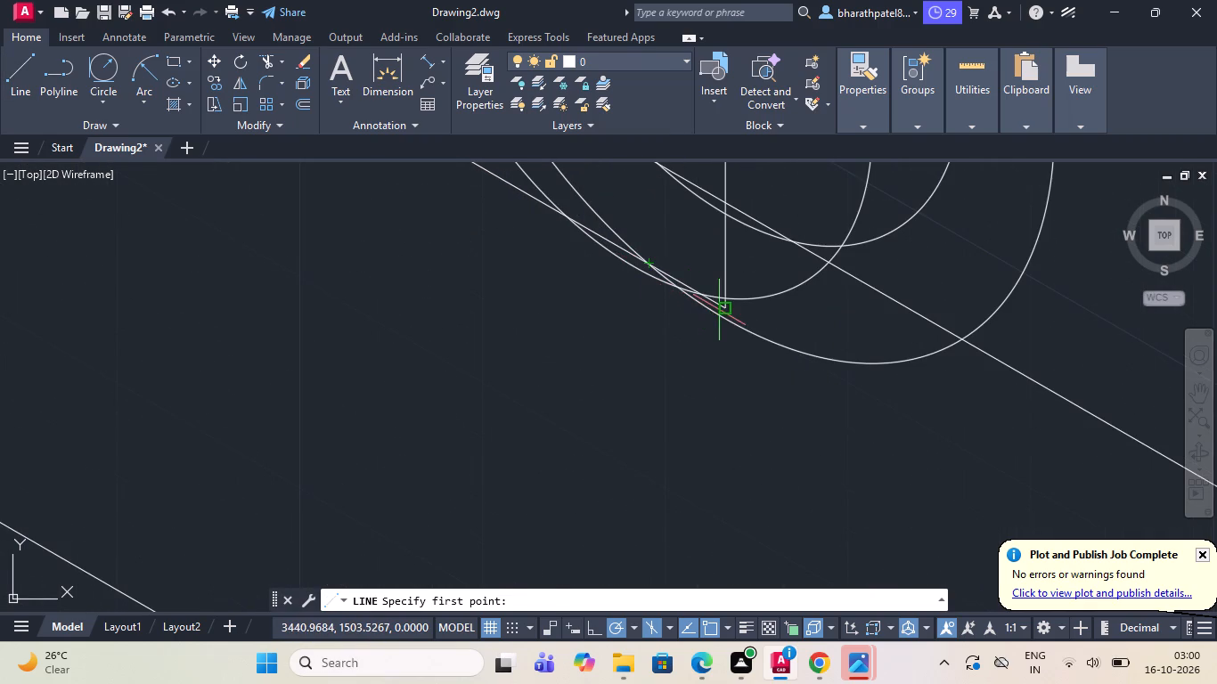
pyautogui.click(725, 305)
pyautogui.scroll(-4, 725, 302)
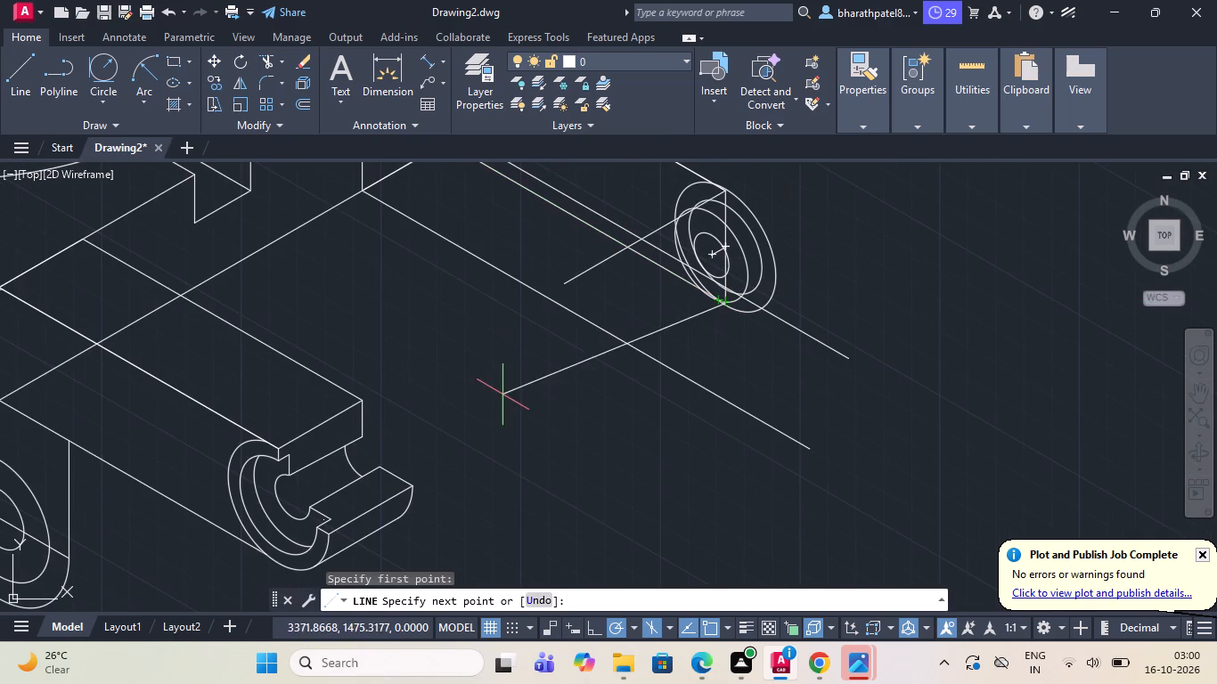
pyautogui.click(578, 396)
pyautogui.press('Escape')
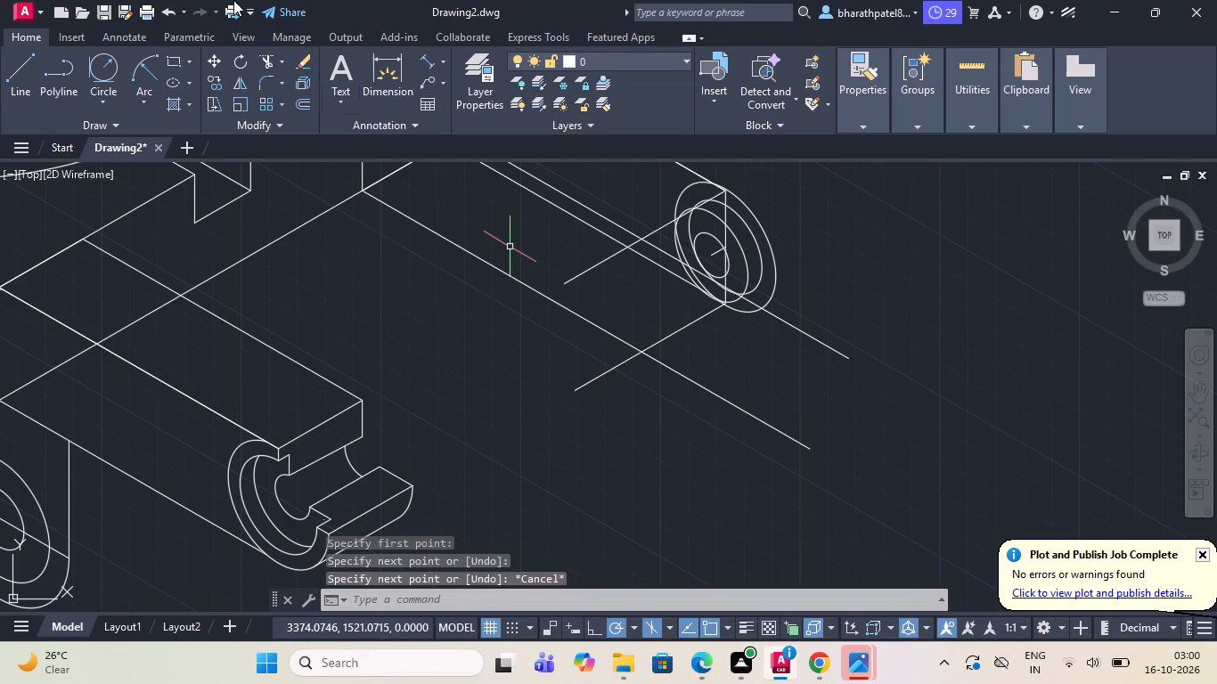
# Trim the ends of the two cross lines that overhang beyond the far arm's long edges on the side facing the near arm.
pyautogui.click(266, 64)
pyautogui.click(573, 266)
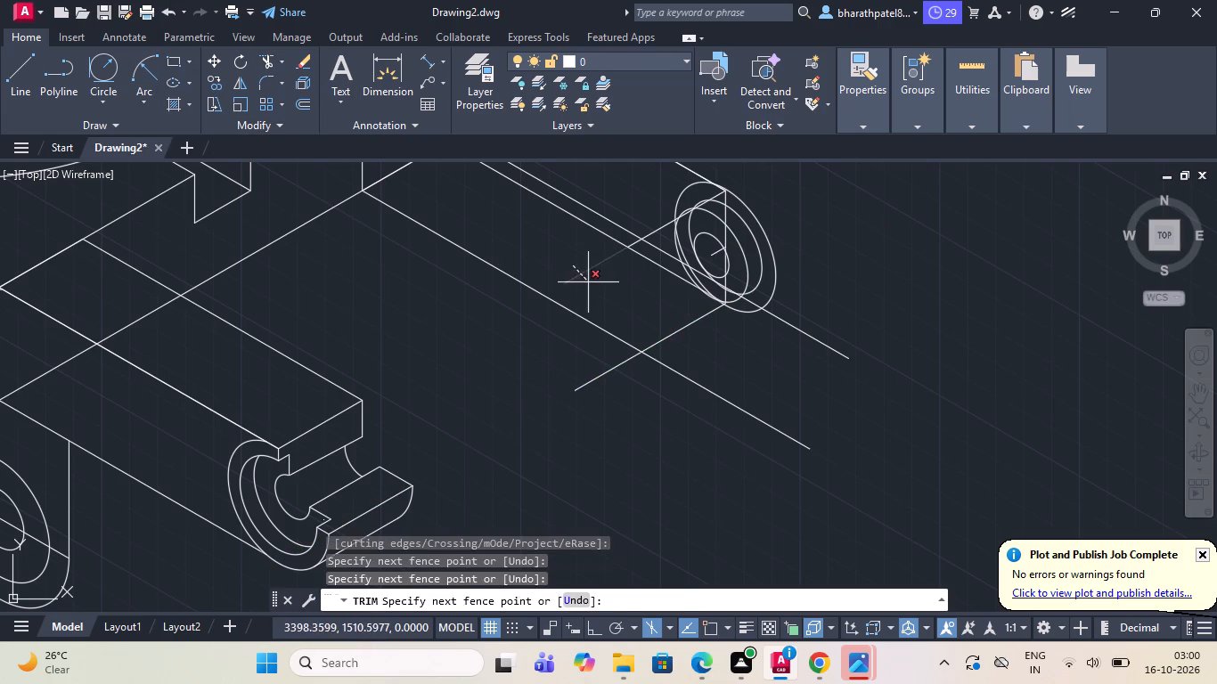
pyautogui.click(592, 284)
pyautogui.moveTo(592, 354); pyautogui.dragTo(619, 383)
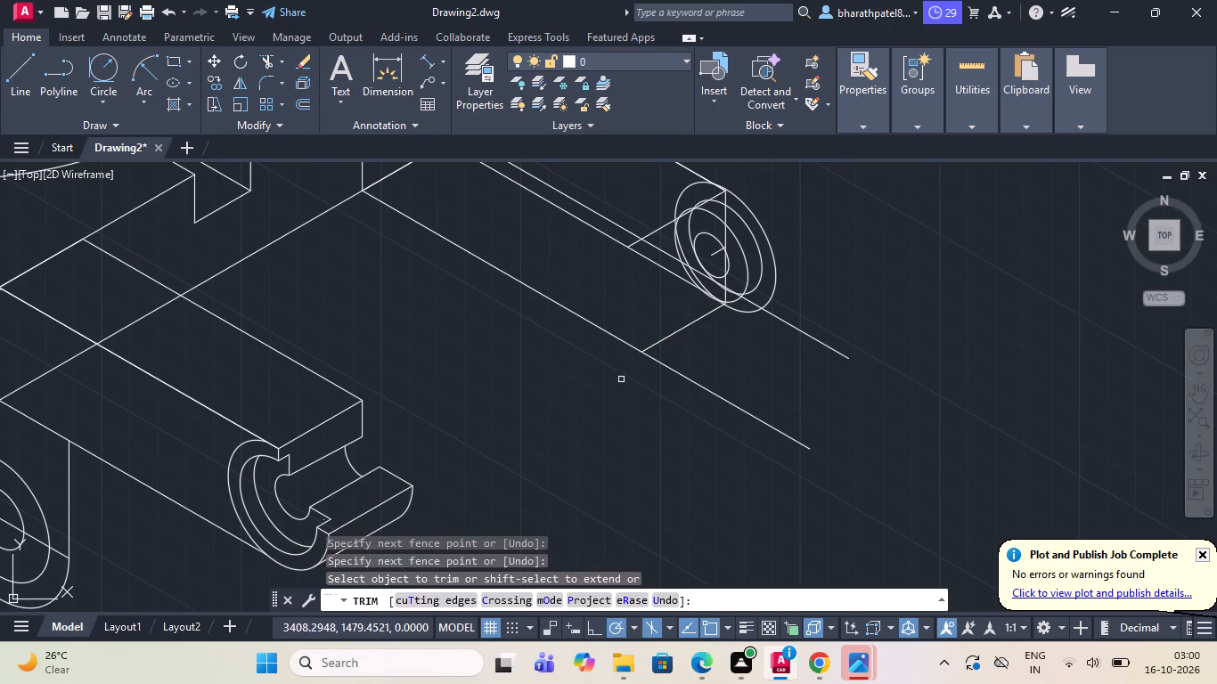
pyautogui.scroll(-1, 624, 377)
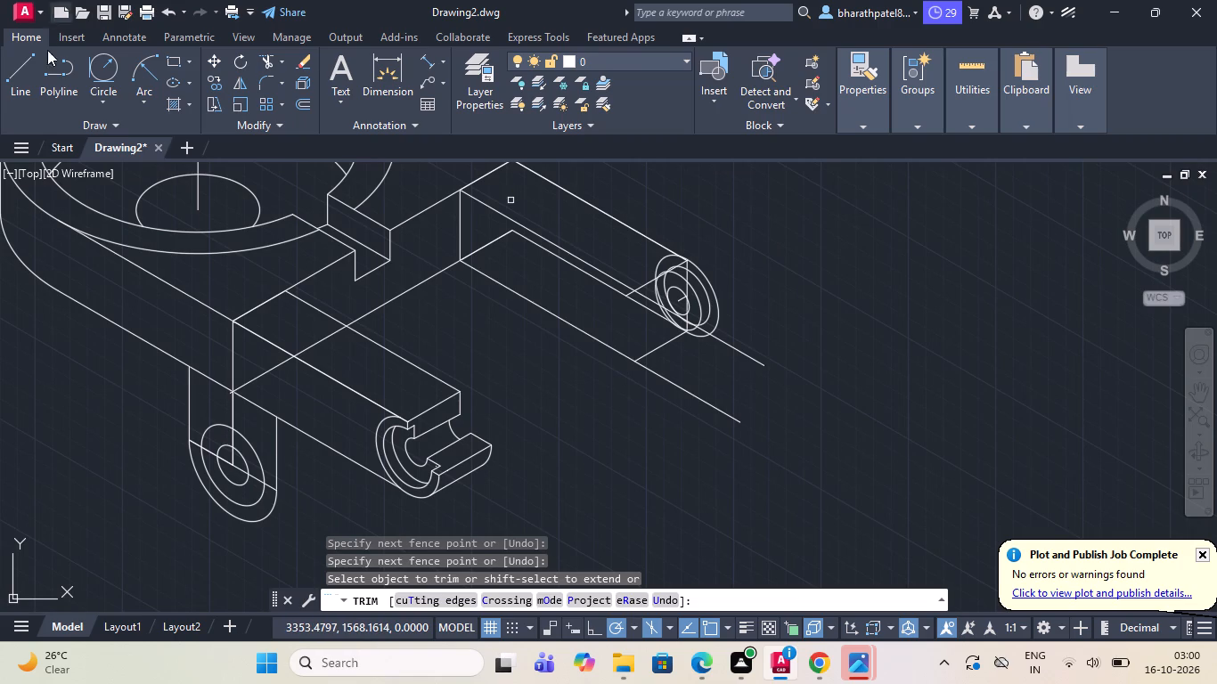
# Draw a vertical line about 35 long from the upper cross line's intersection with the arm's upper inner edge to the lower cross line's end.
pyautogui.click(18, 73)
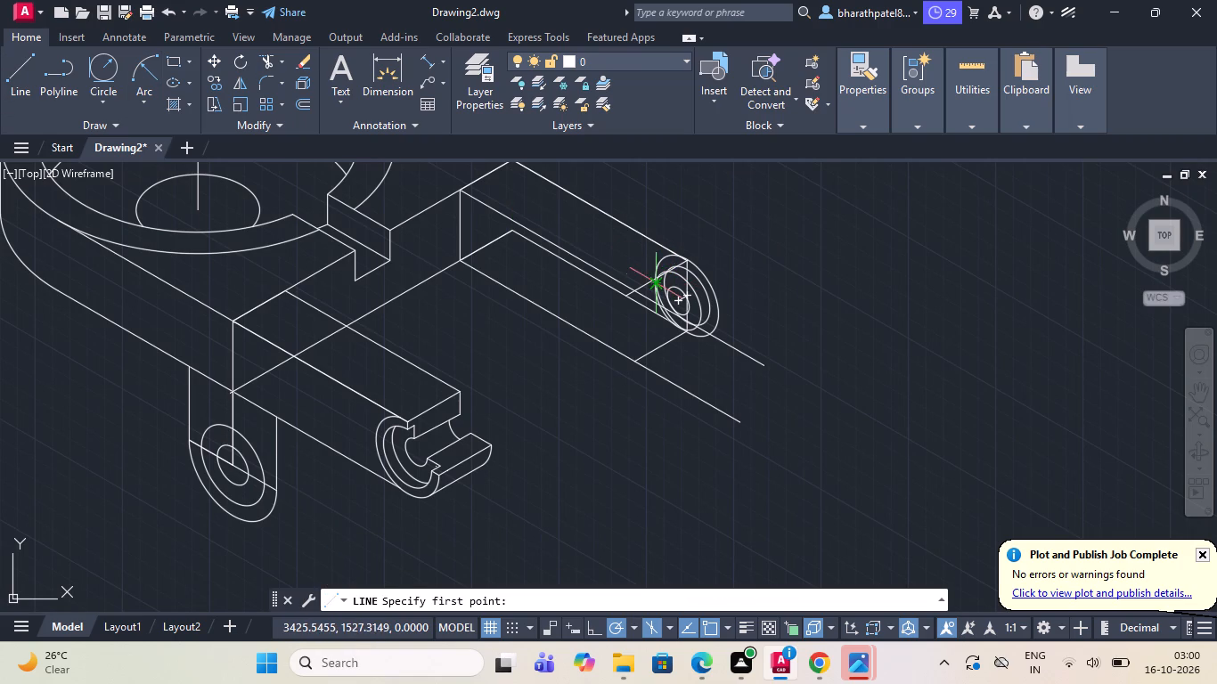
pyautogui.scroll(3, 641, 296)
pyautogui.scroll(-3, 641, 294)
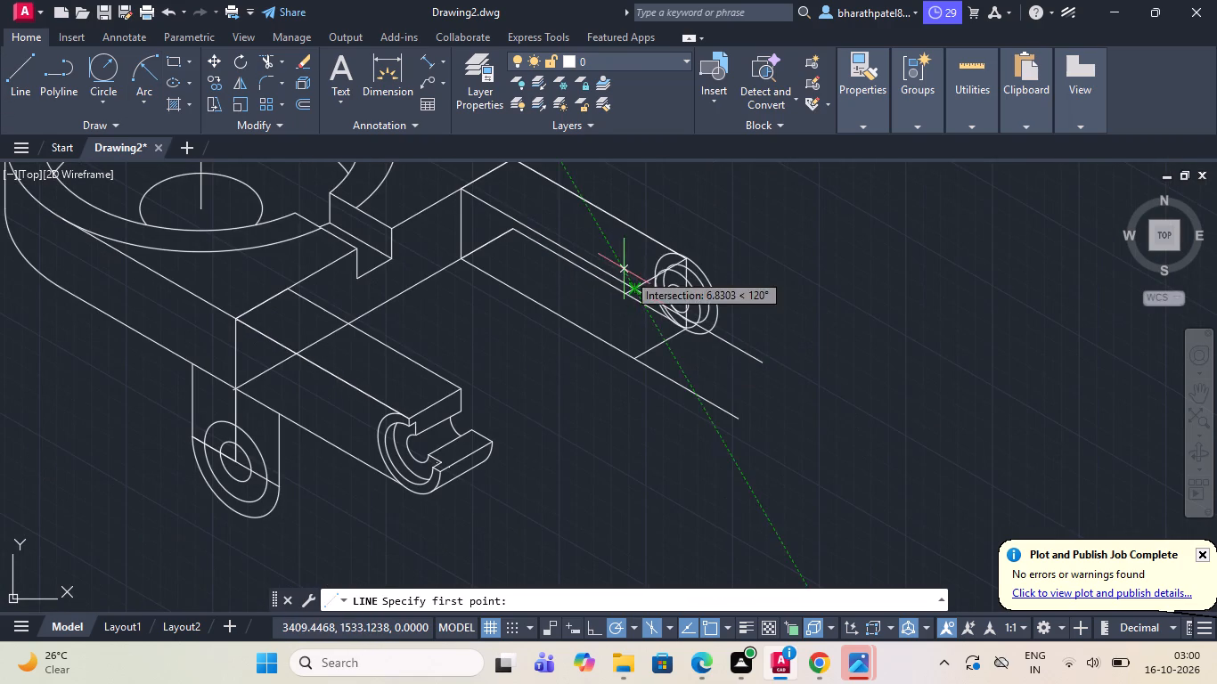
pyautogui.scroll(2, 624, 269)
pyautogui.scroll(-1, 627, 274)
pyautogui.scroll(1, 643, 297)
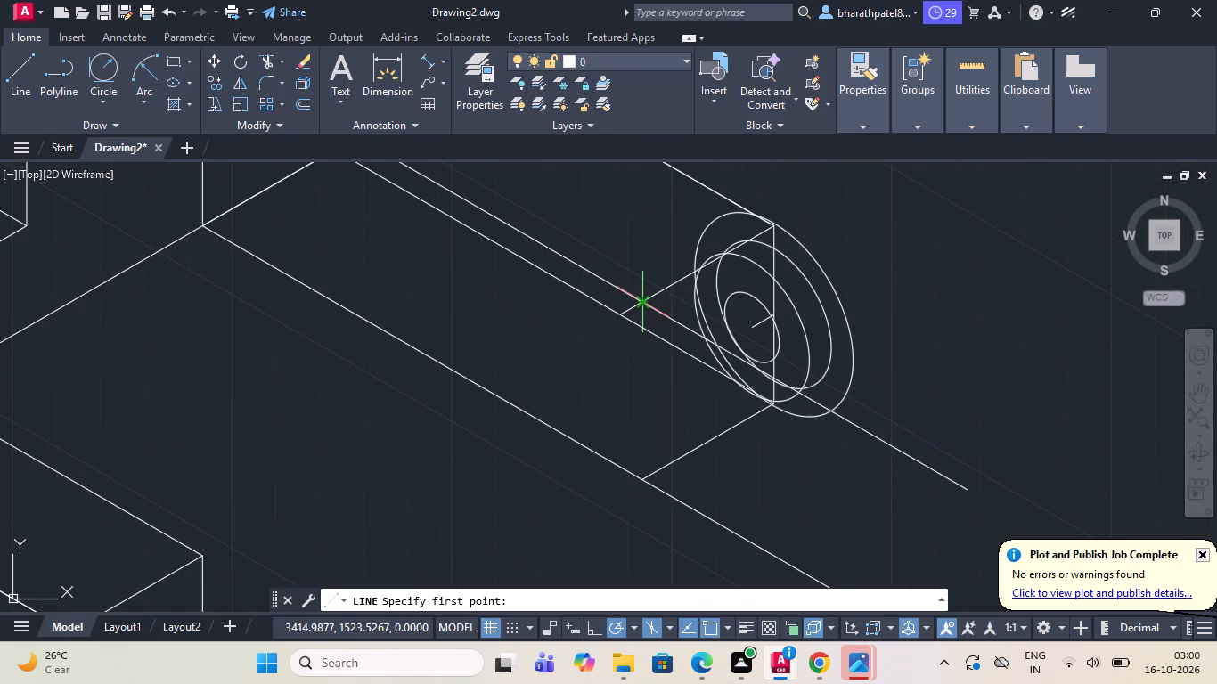
pyautogui.click(643, 297)
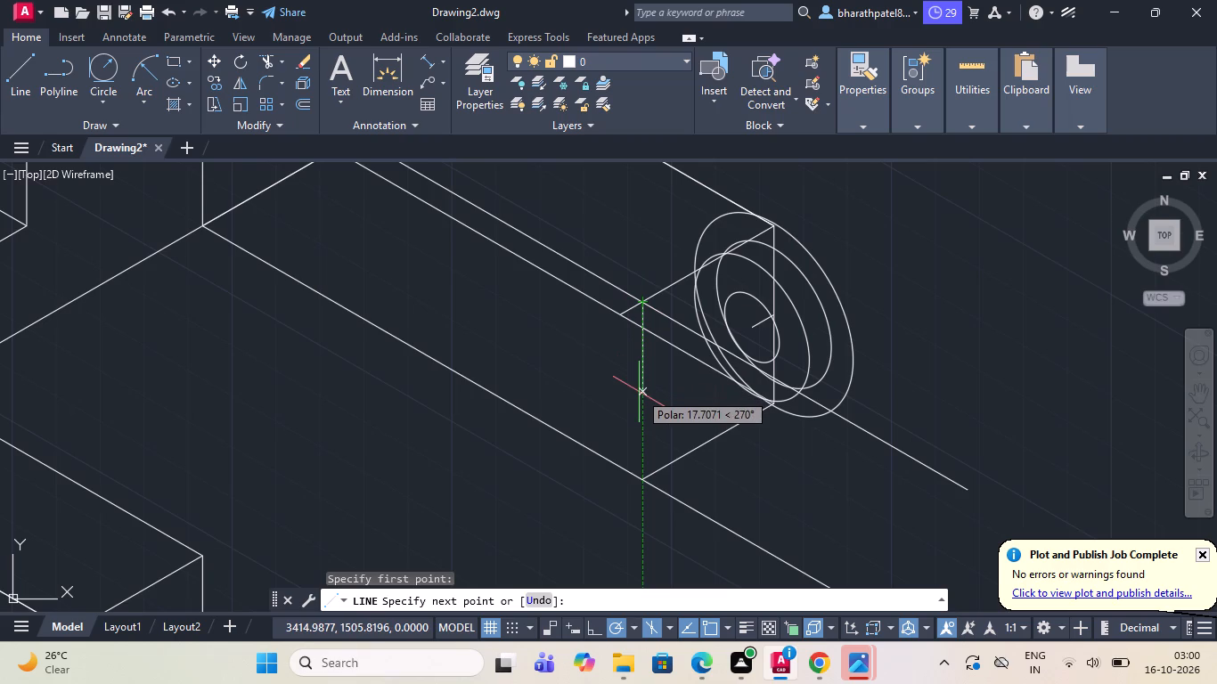
pyautogui.scroll(2, 639, 391)
pyautogui.scroll(-3, 639, 391)
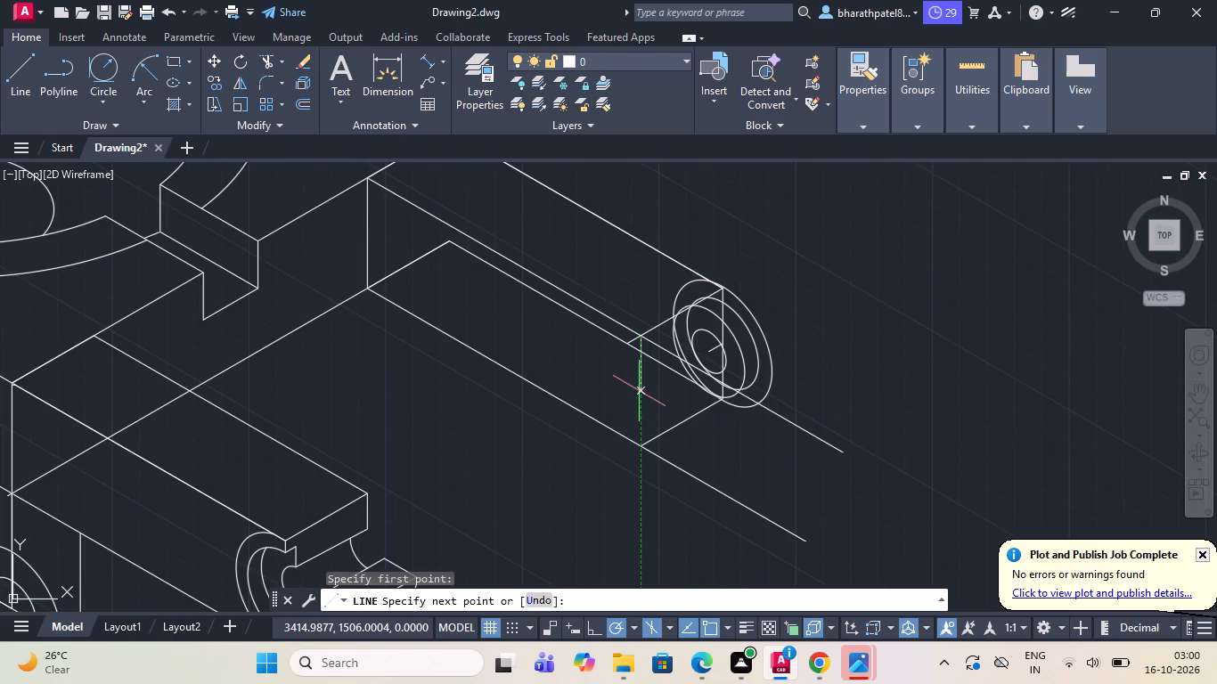
pyautogui.scroll(2, 639, 390)
pyautogui.scroll(-2, 639, 390)
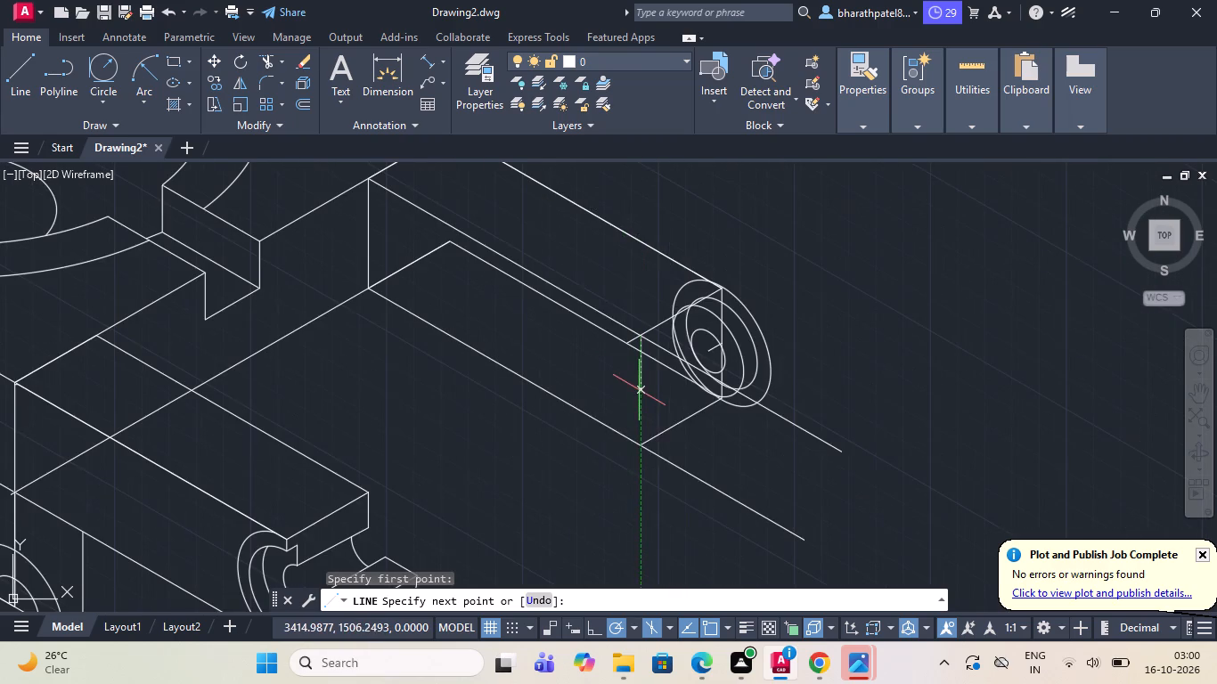
pyautogui.scroll(3, 633, 462)
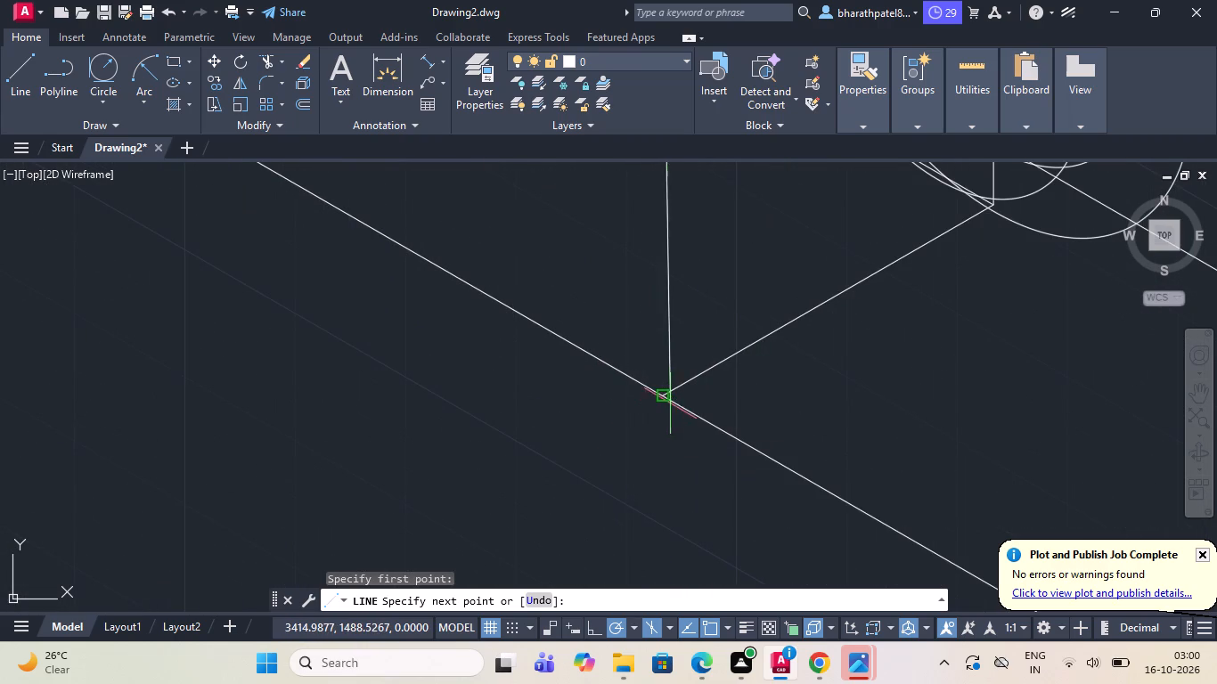
pyautogui.click(666, 398)
pyautogui.scroll(-5, 668, 403)
pyautogui.press('Escape')
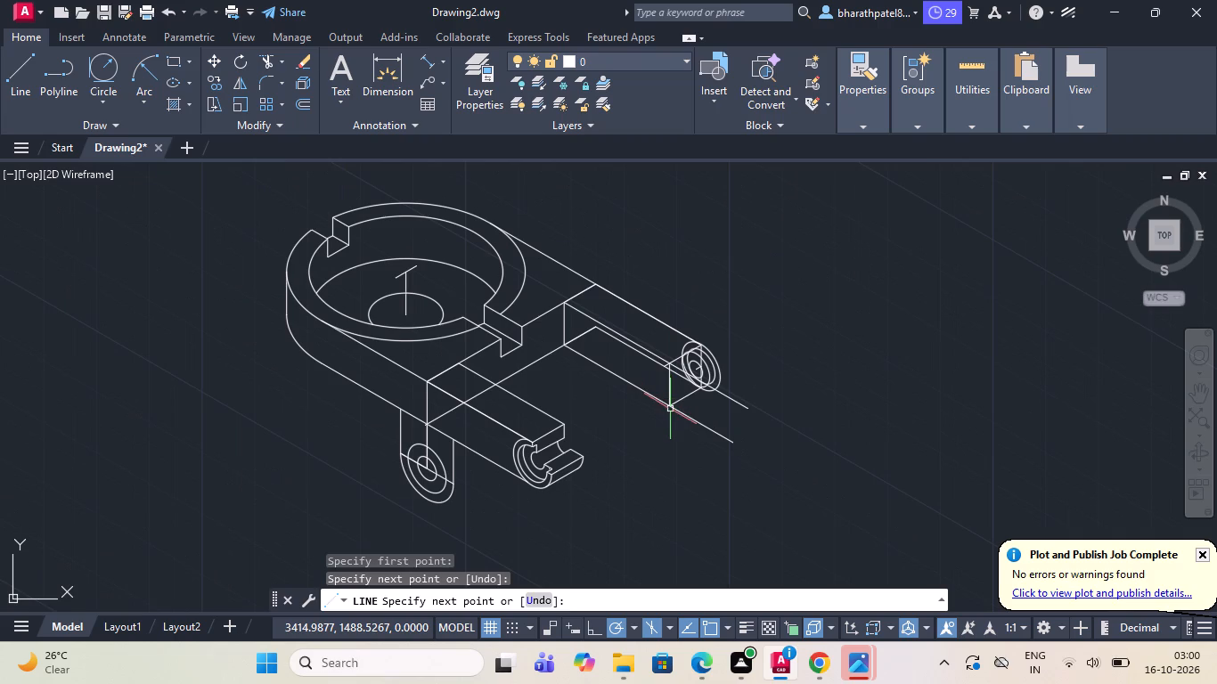
# Draw a line at 210° from the midpoint of the isocircles' vertical line across the arm, extending past the new inner vertical line.
pyautogui.scroll(2, 702, 349)
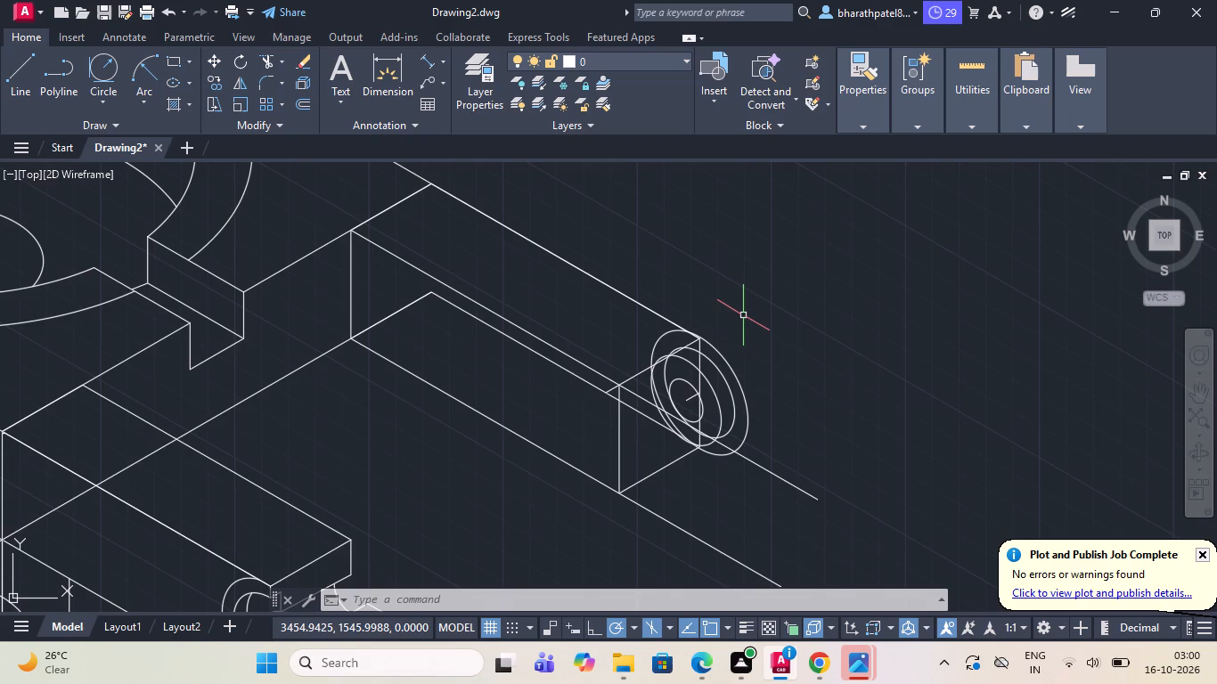
pyautogui.scroll(1, 687, 452)
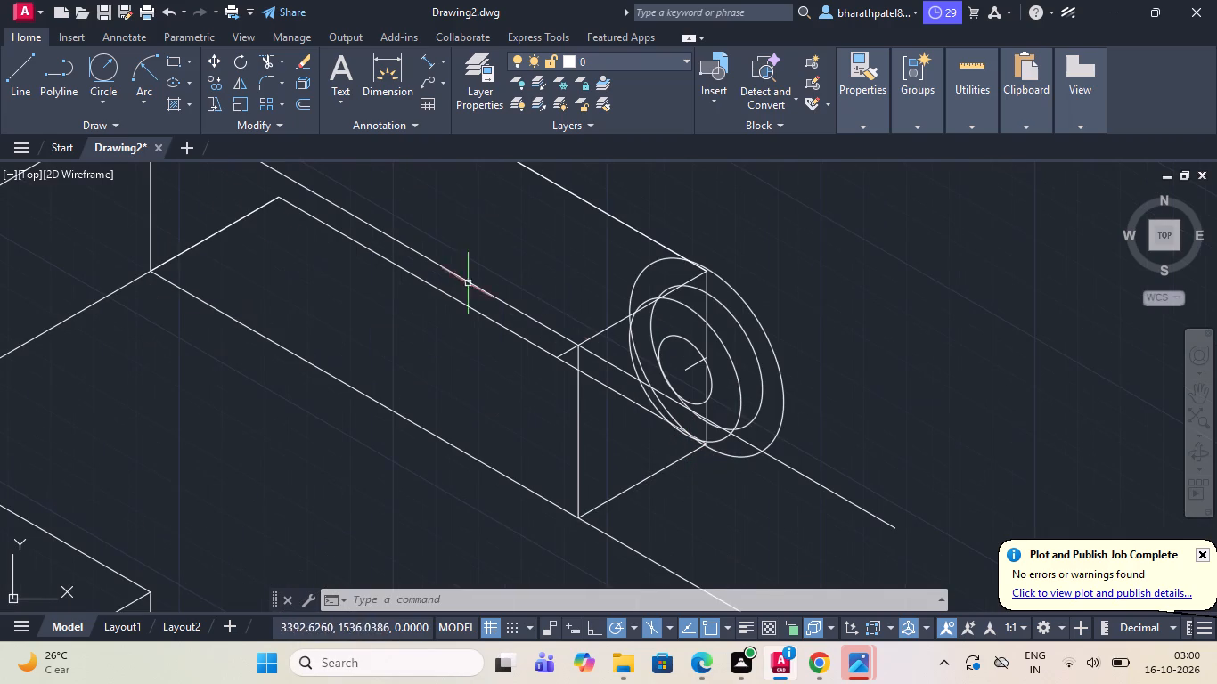
pyautogui.click(24, 74)
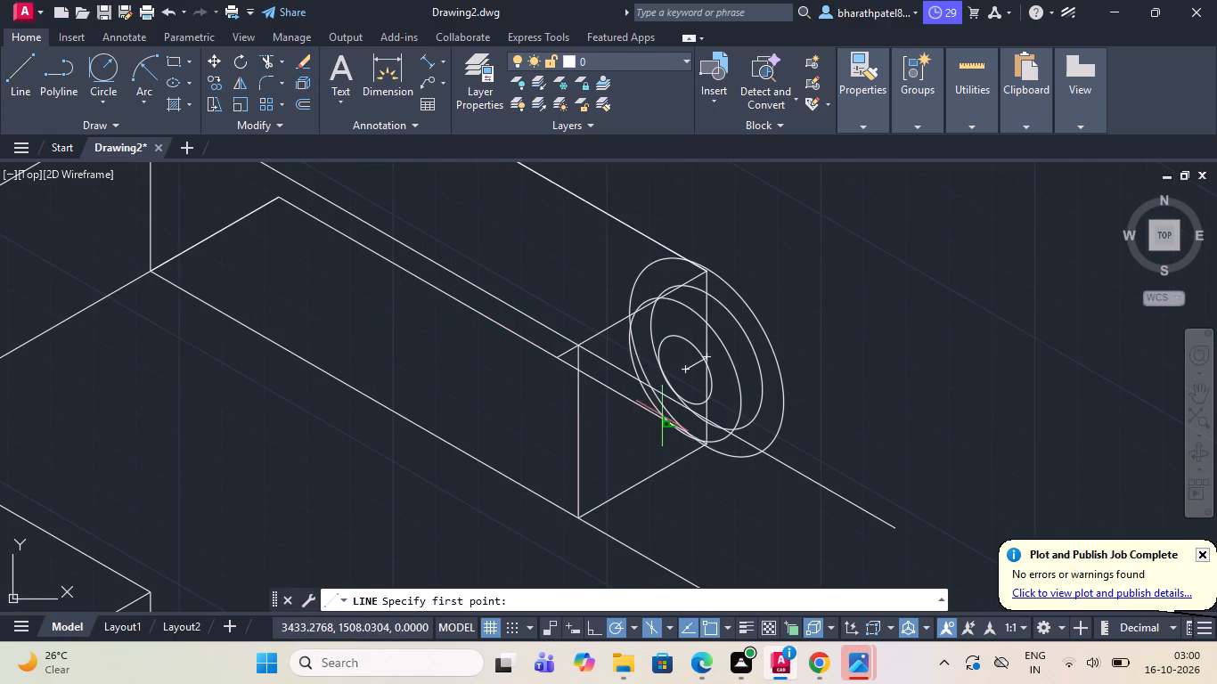
pyautogui.scroll(3, 703, 362)
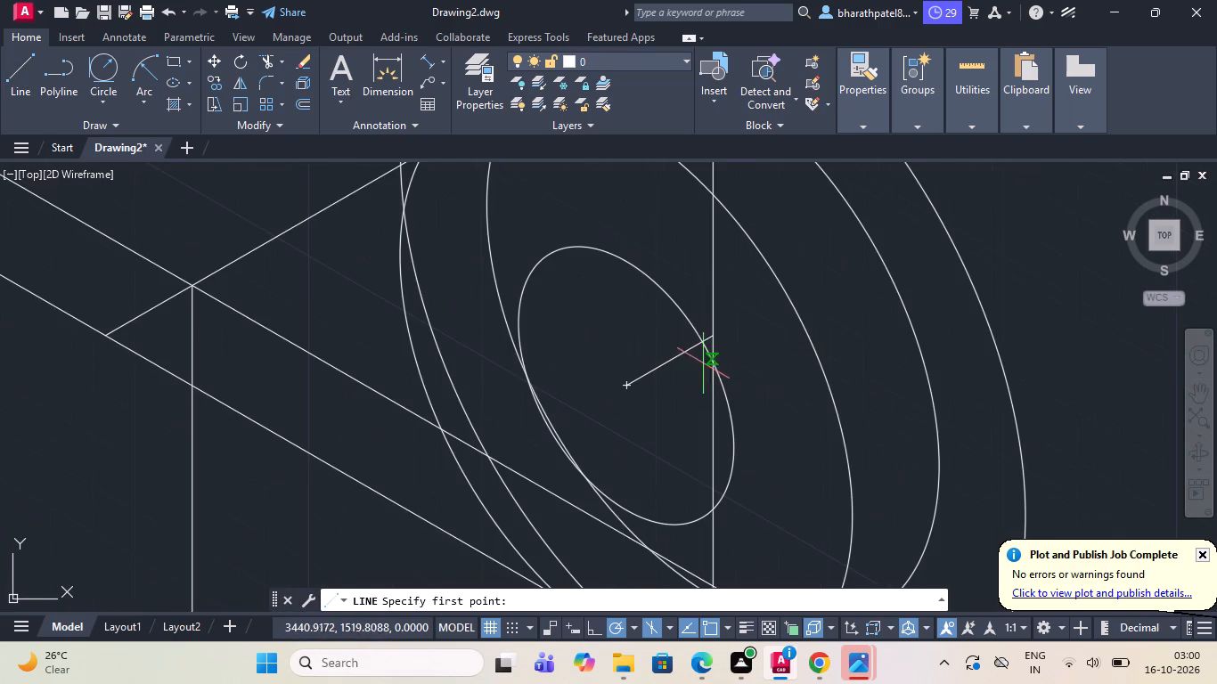
pyautogui.click(712, 337)
pyautogui.scroll(-4, 712, 337)
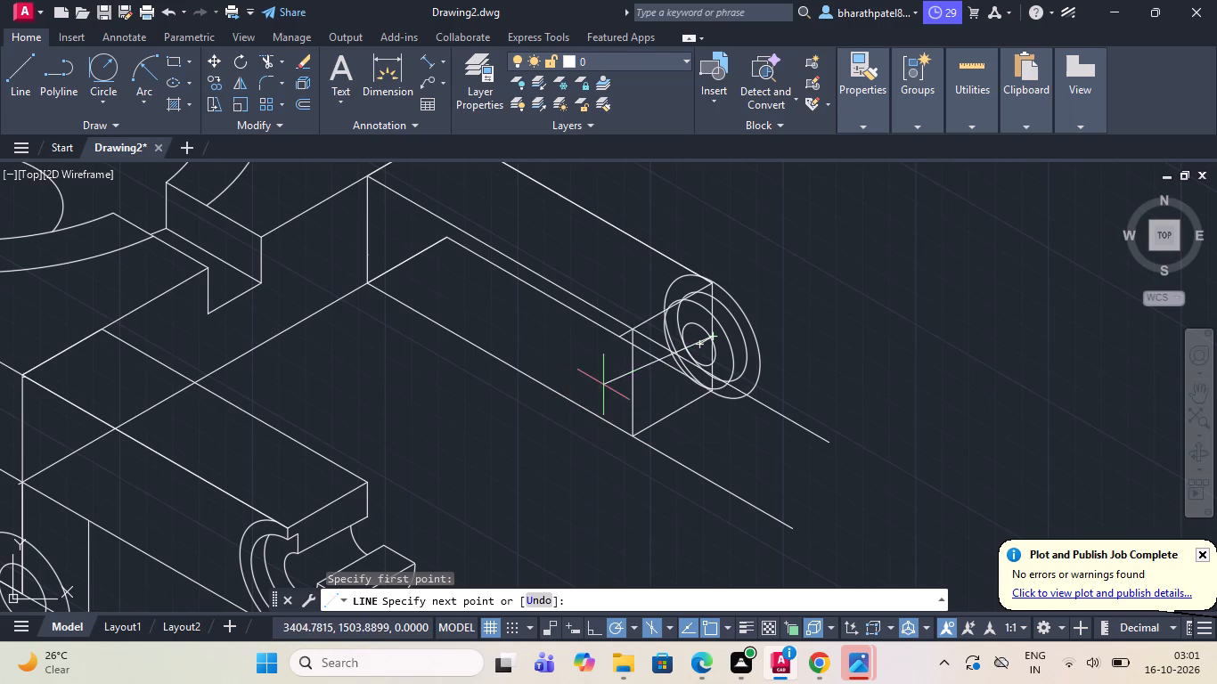
pyautogui.click(613, 395)
pyautogui.press('Escape')
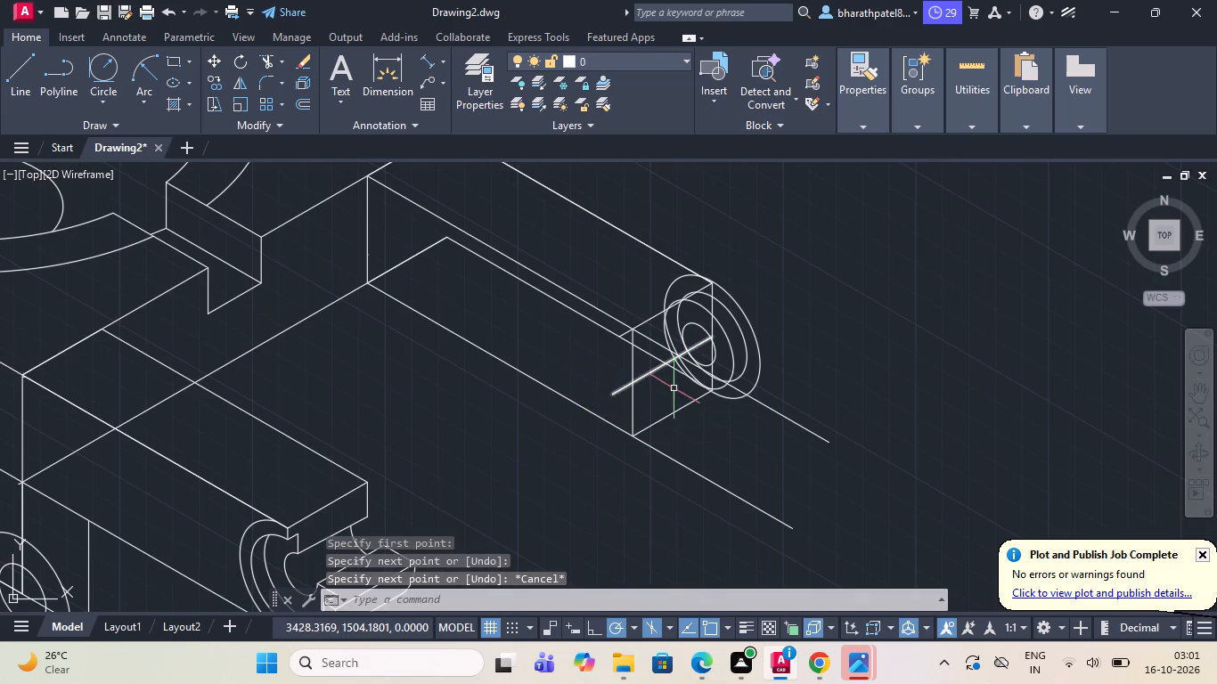
# Copy the far arm's smallest isocircle from its centre to the intersection of the cross-arm centre line and the inner vertical line.
pyautogui.scroll(4, 693, 387)
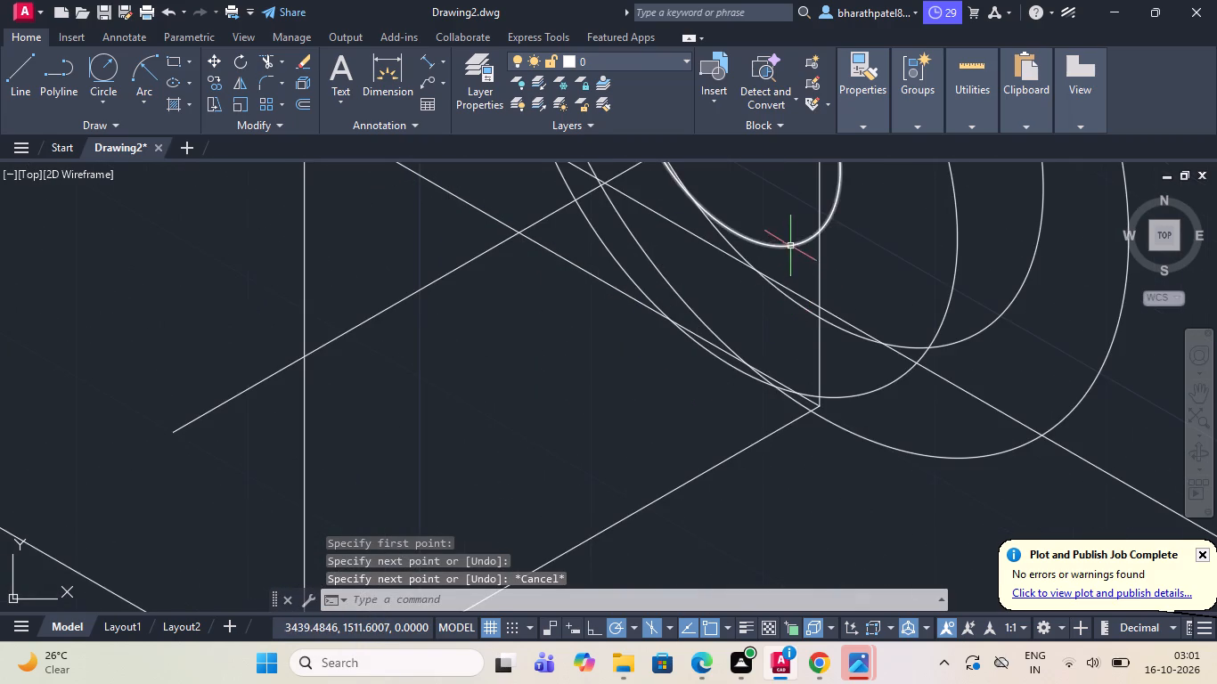
pyautogui.click(790, 246)
pyautogui.scroll(-4, 789, 248)
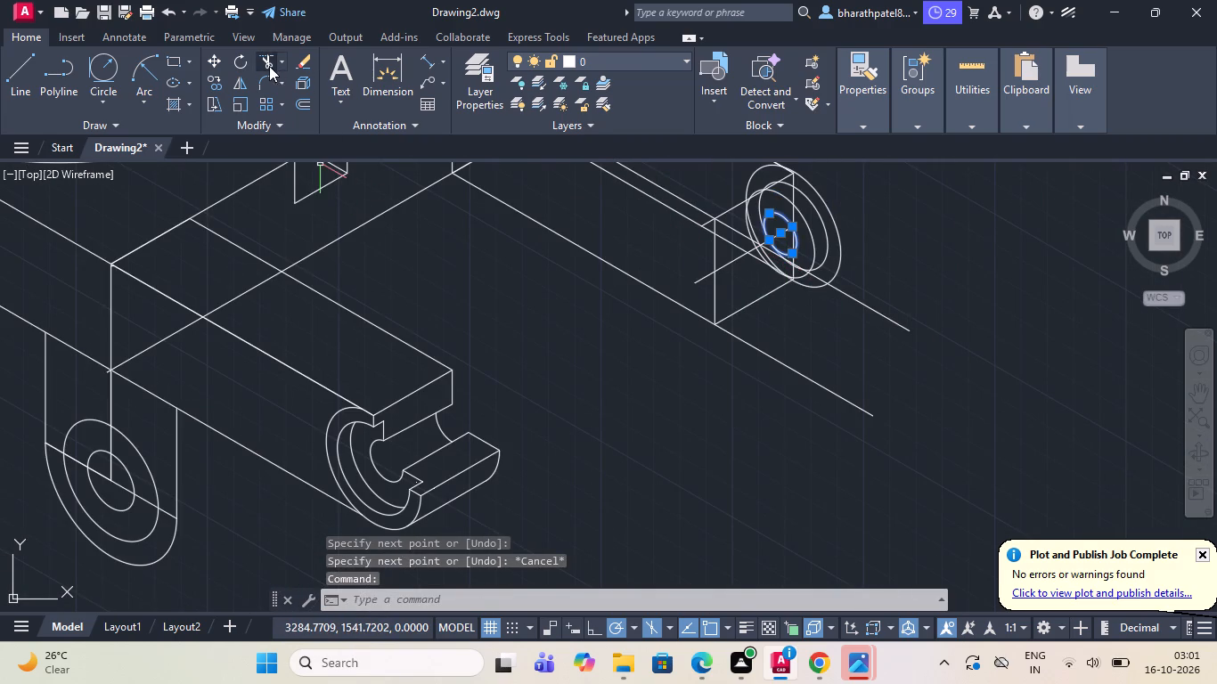
pyautogui.click(217, 80)
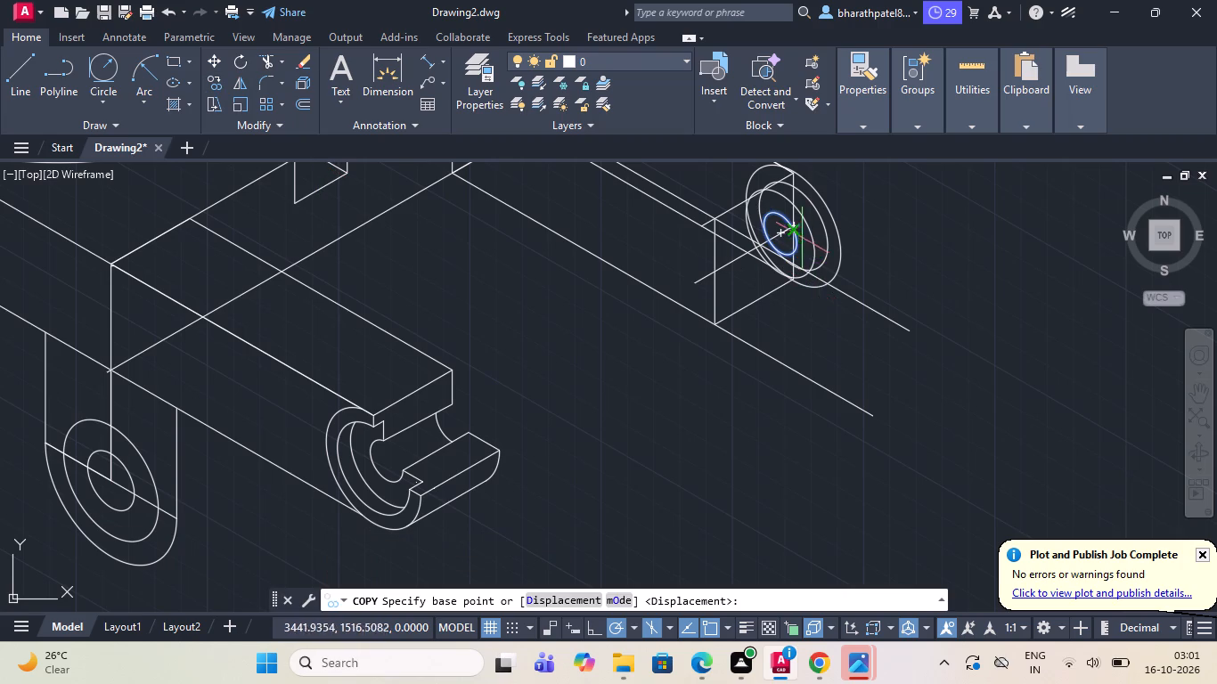
pyautogui.scroll(4, 797, 232)
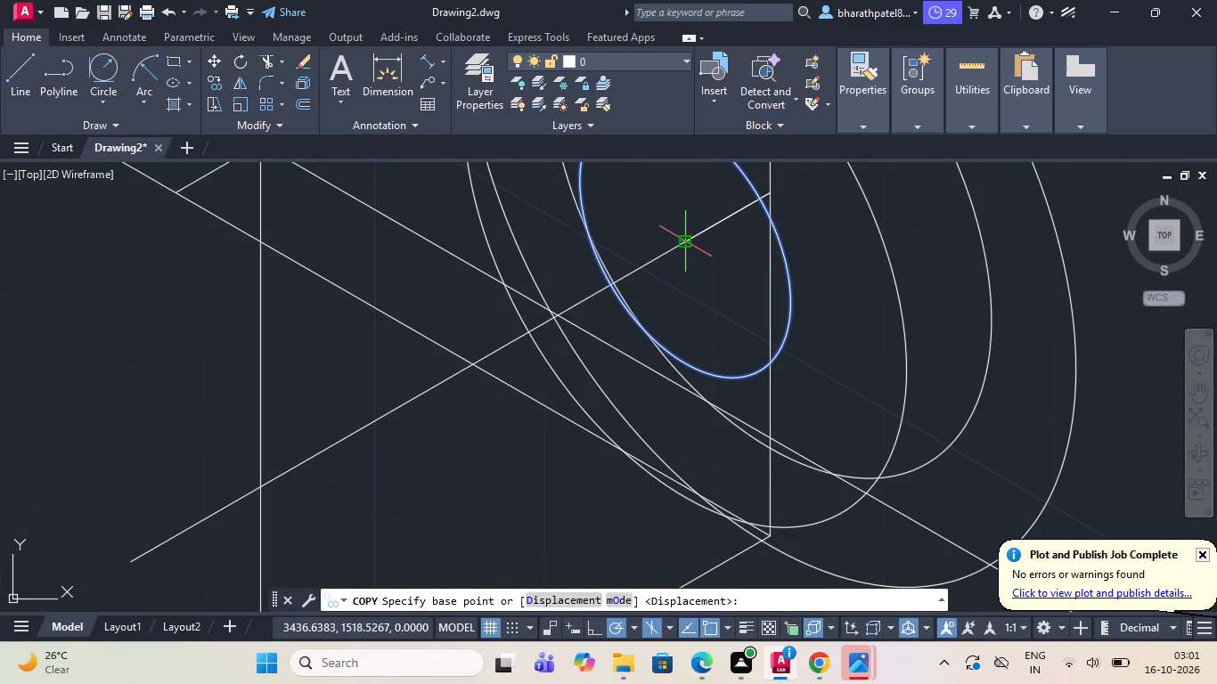
pyautogui.click(688, 239)
pyautogui.scroll(-3, 688, 239)
pyautogui.scroll(4, 581, 298)
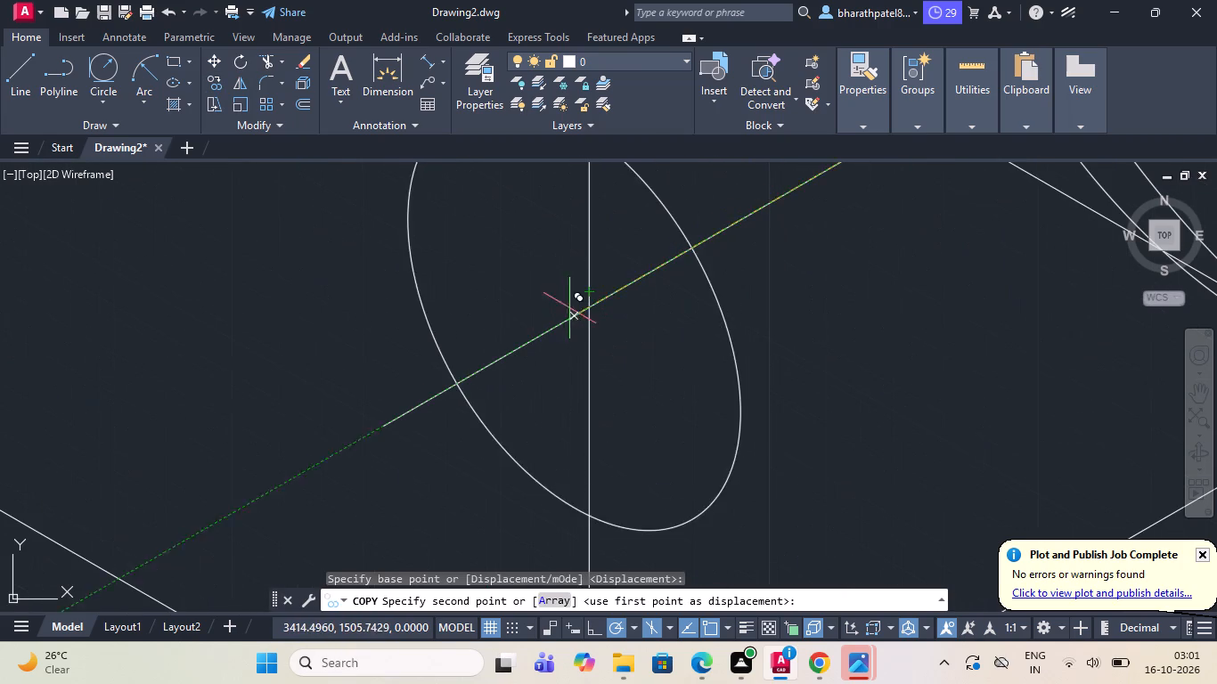
pyautogui.scroll(3, 579, 302)
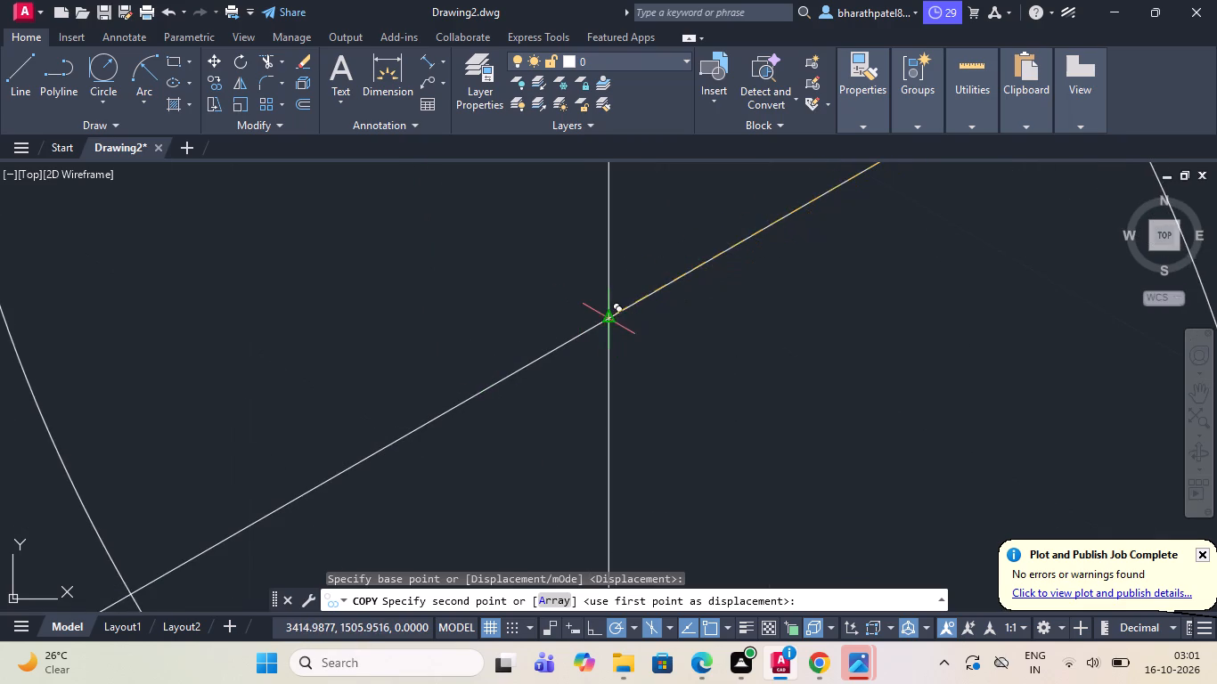
pyautogui.click(608, 317)
pyautogui.scroll(-4, 613, 317)
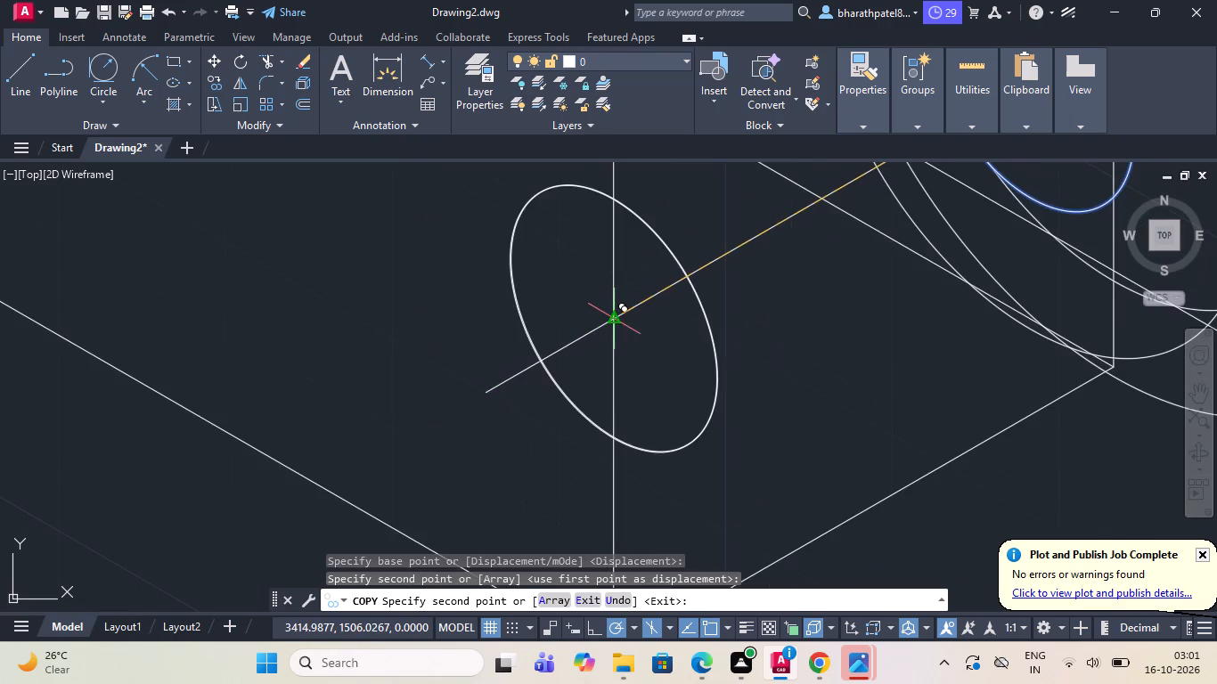
pyautogui.press('Escape')
pyautogui.scroll(-3, 628, 313)
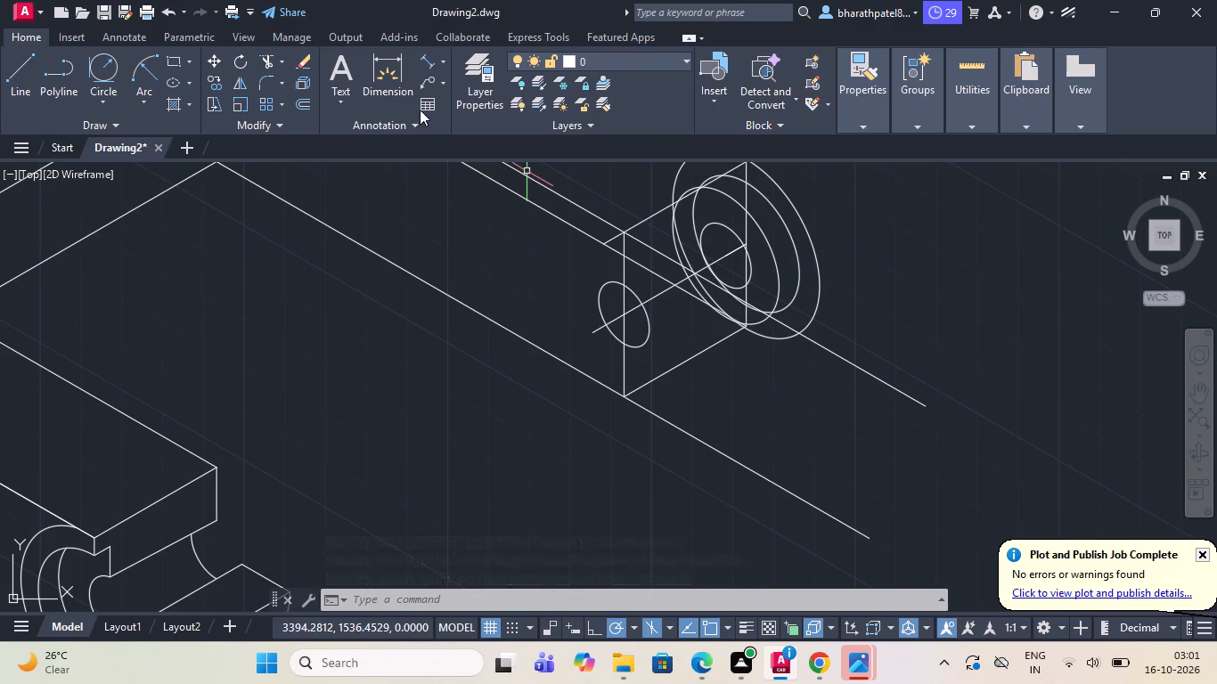
# Copy the far arm's largest isocircle from its centre to the same intersection on the inner vertical line.
pyautogui.click(800, 214)
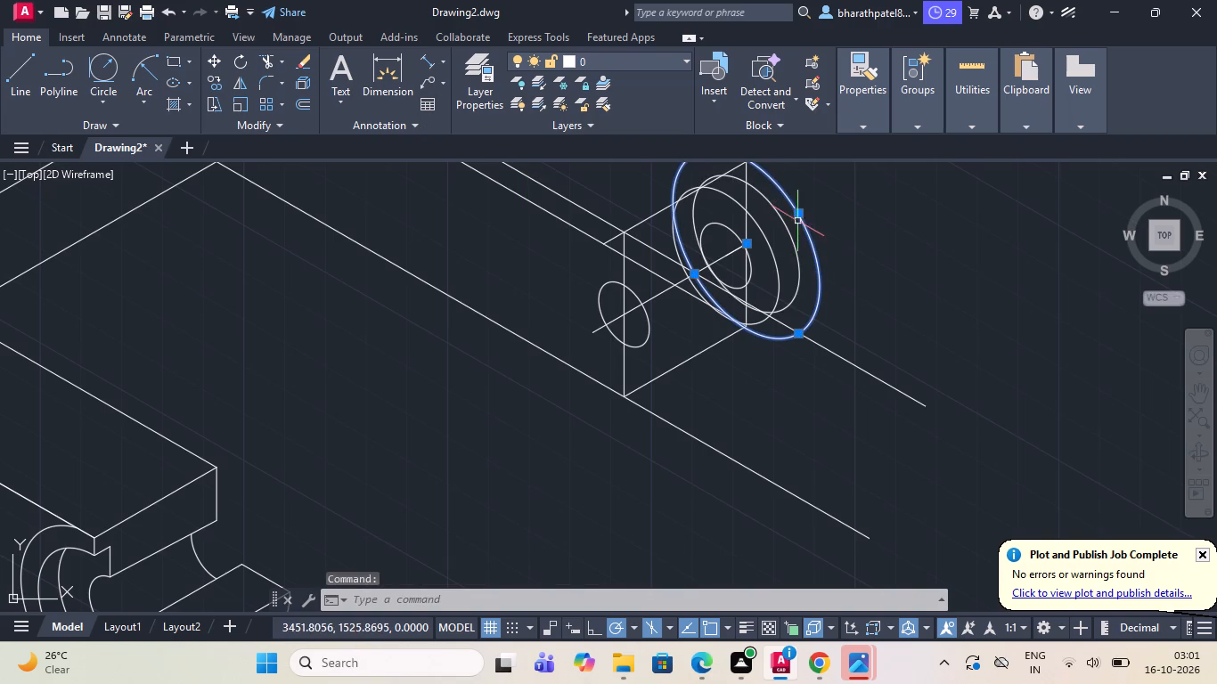
pyautogui.click(213, 82)
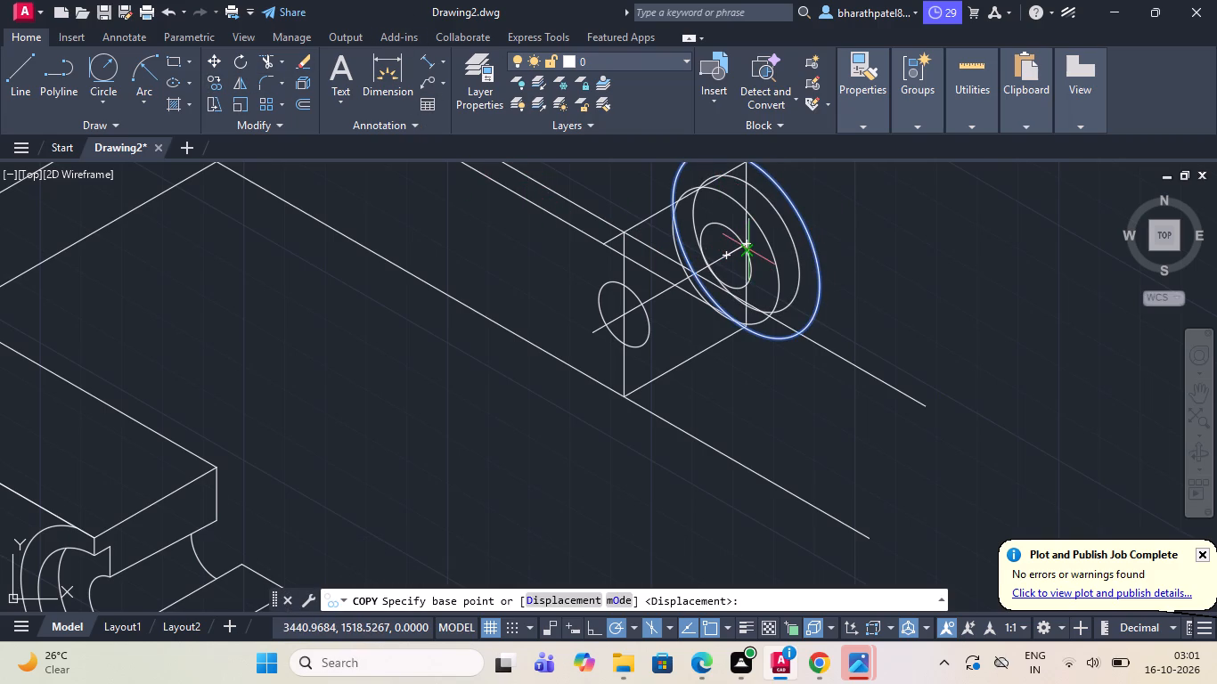
pyautogui.scroll(3, 748, 245)
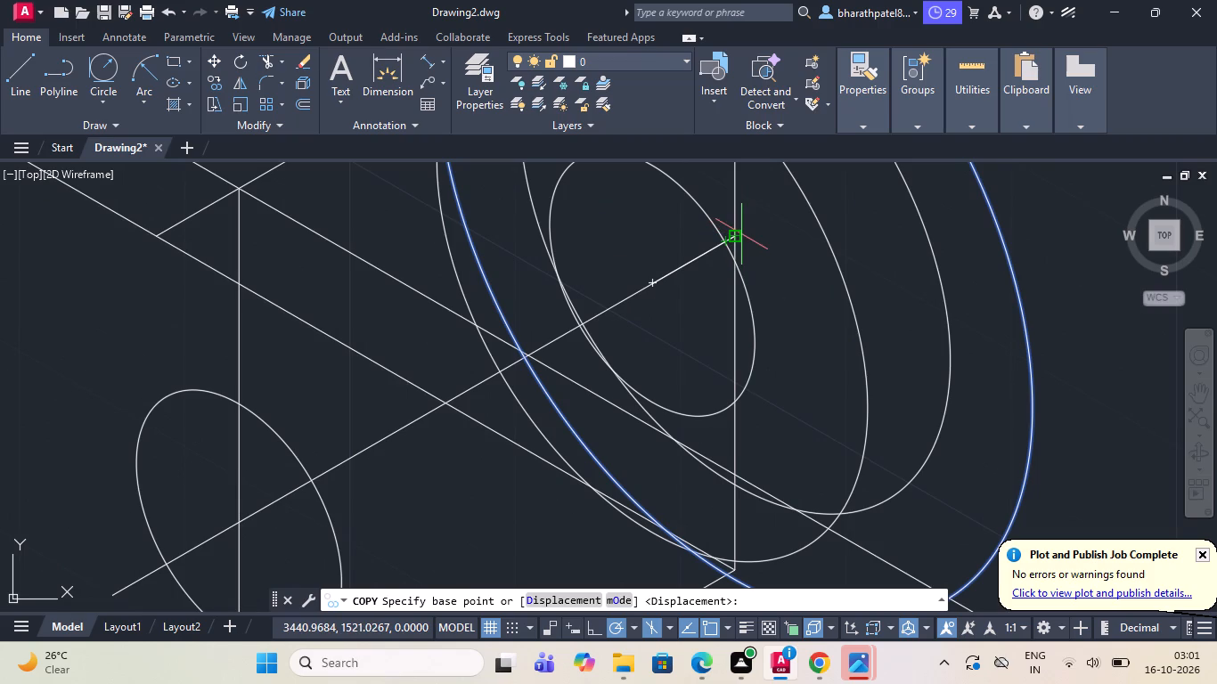
pyautogui.click(734, 240)
pyautogui.scroll(-2, 734, 240)
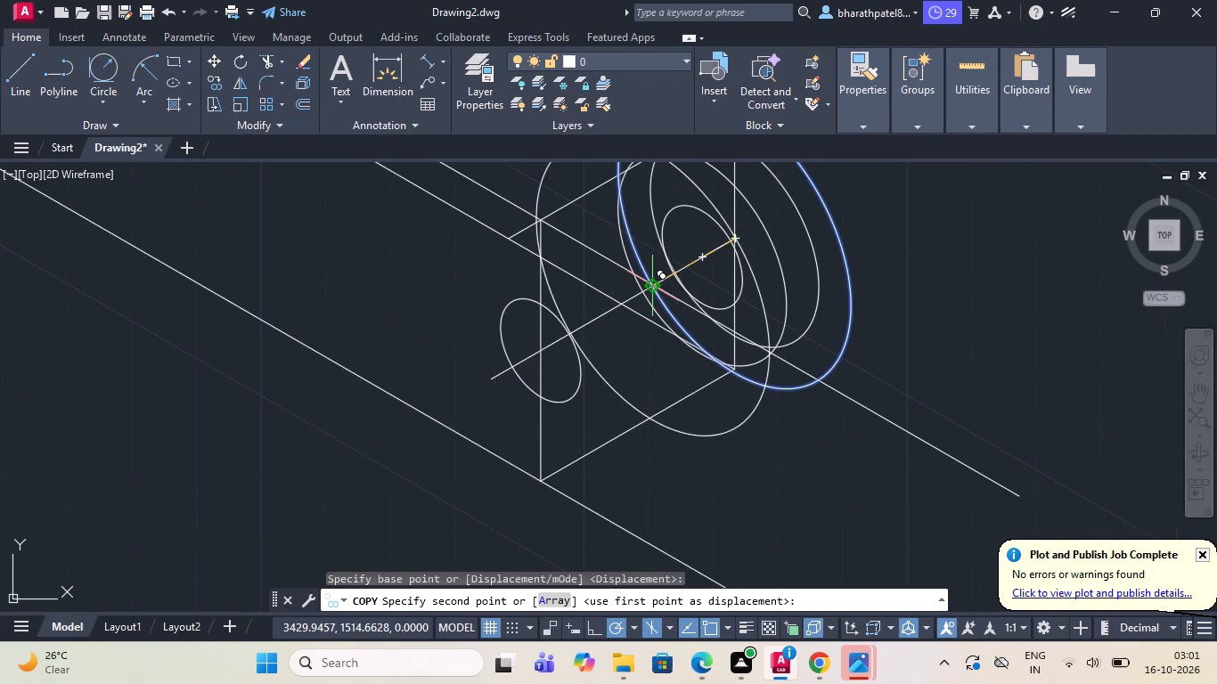
pyautogui.scroll(3, 544, 341)
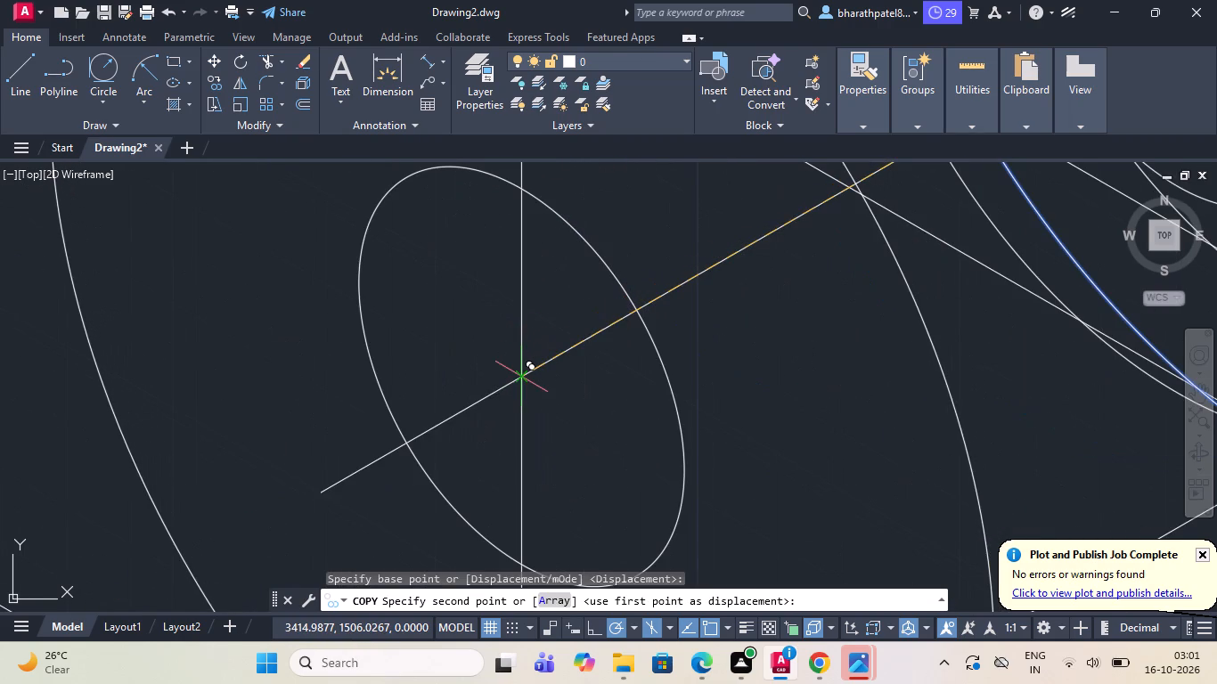
pyautogui.click(523, 376)
pyautogui.scroll(-4, 526, 360)
pyautogui.press('Escape')
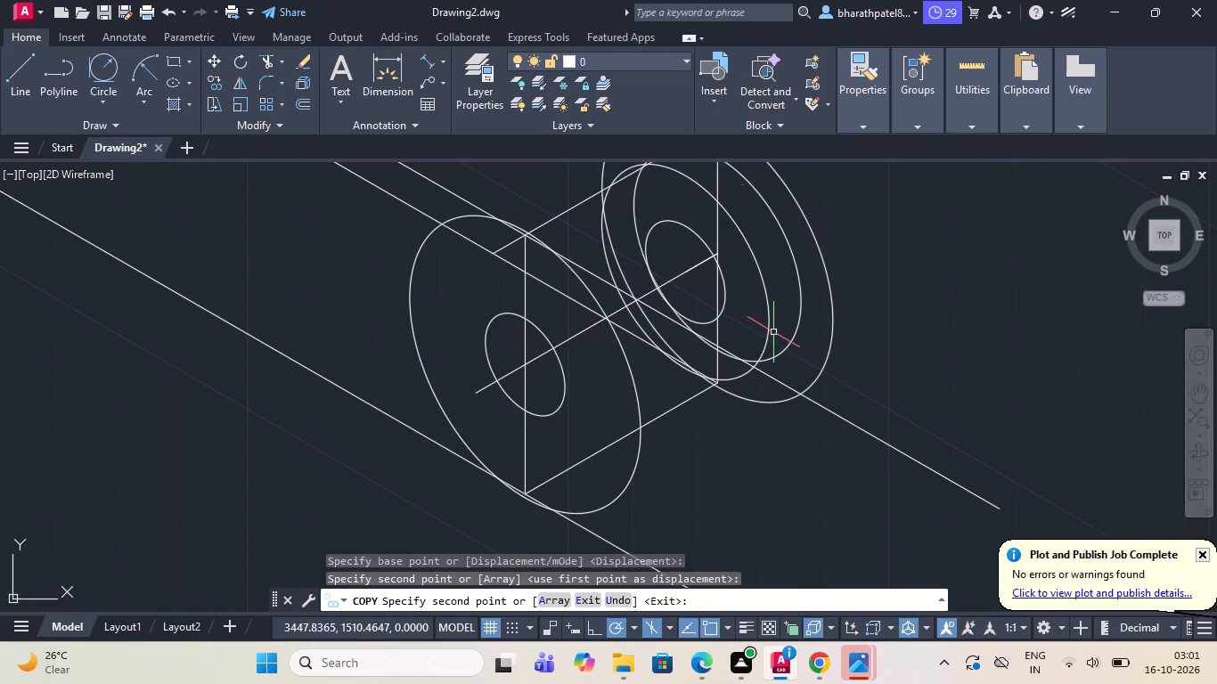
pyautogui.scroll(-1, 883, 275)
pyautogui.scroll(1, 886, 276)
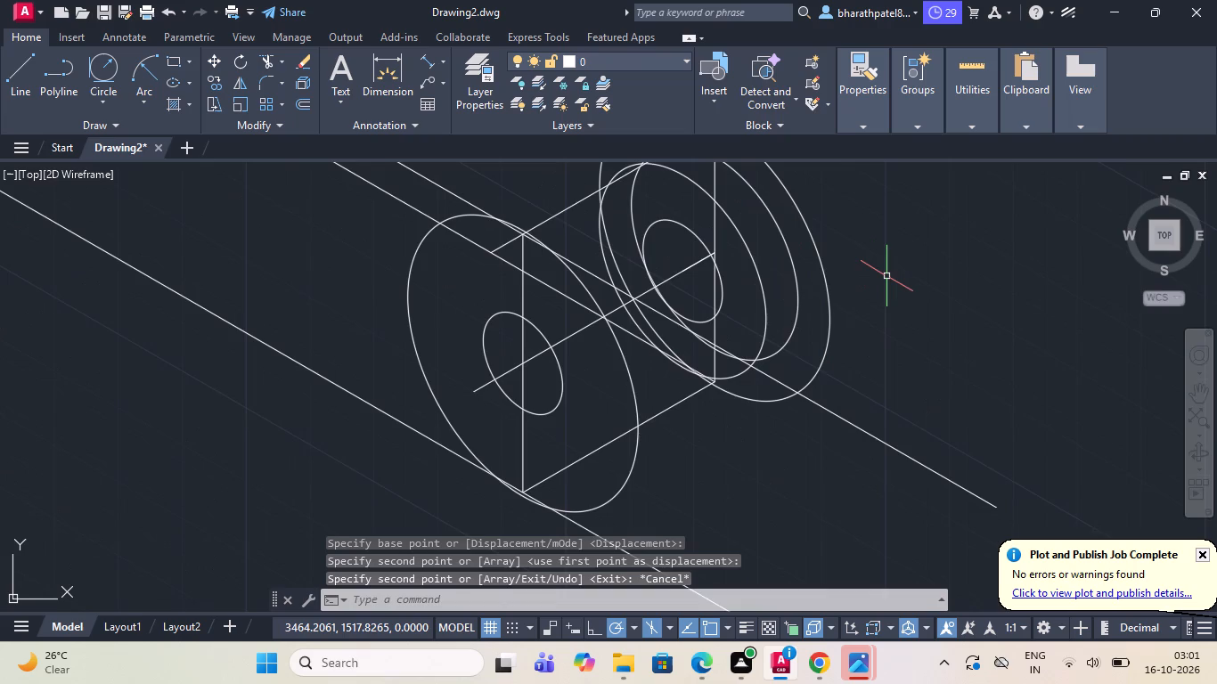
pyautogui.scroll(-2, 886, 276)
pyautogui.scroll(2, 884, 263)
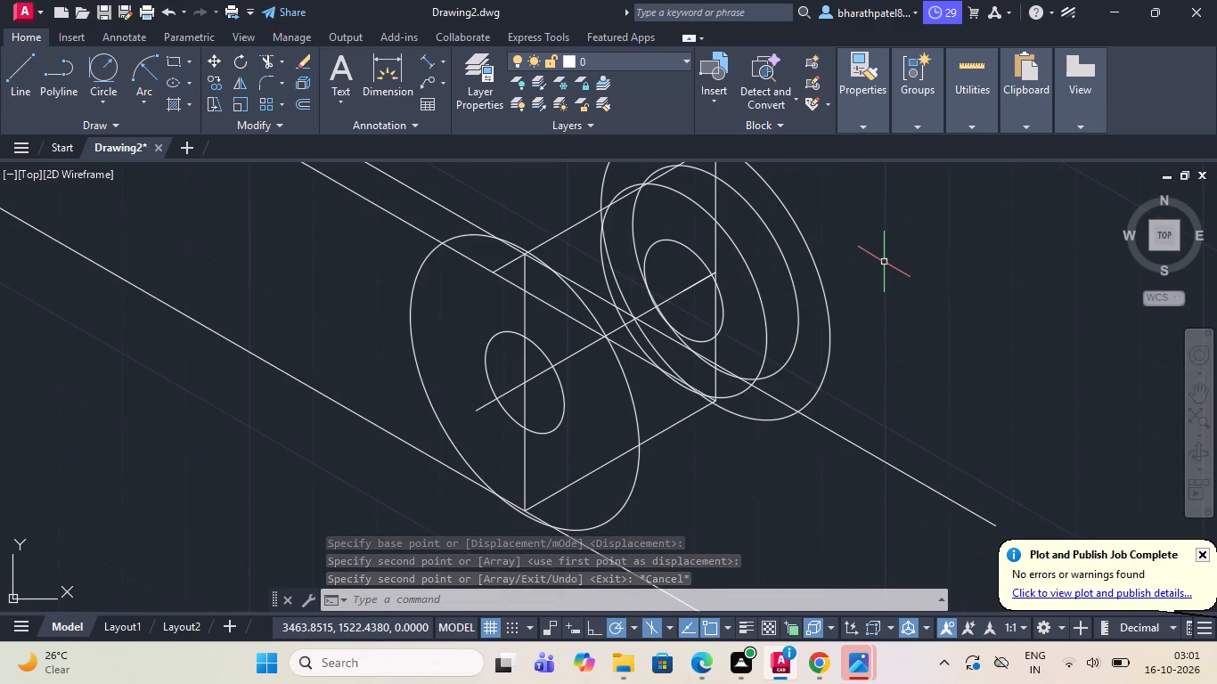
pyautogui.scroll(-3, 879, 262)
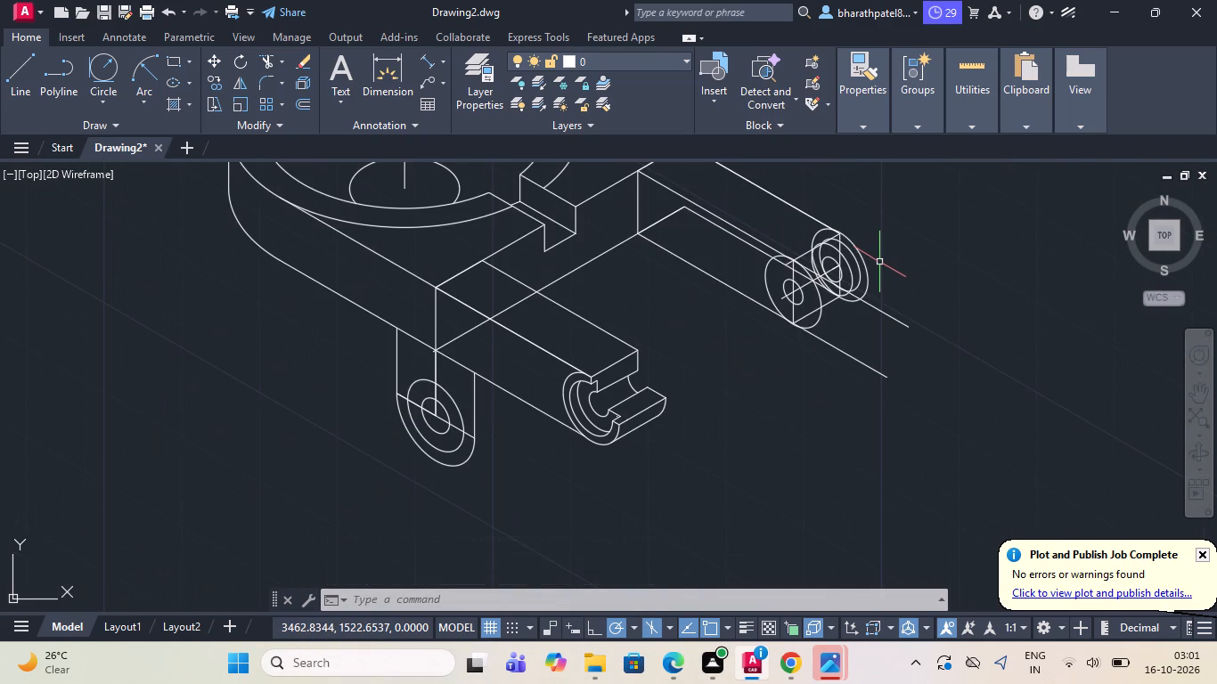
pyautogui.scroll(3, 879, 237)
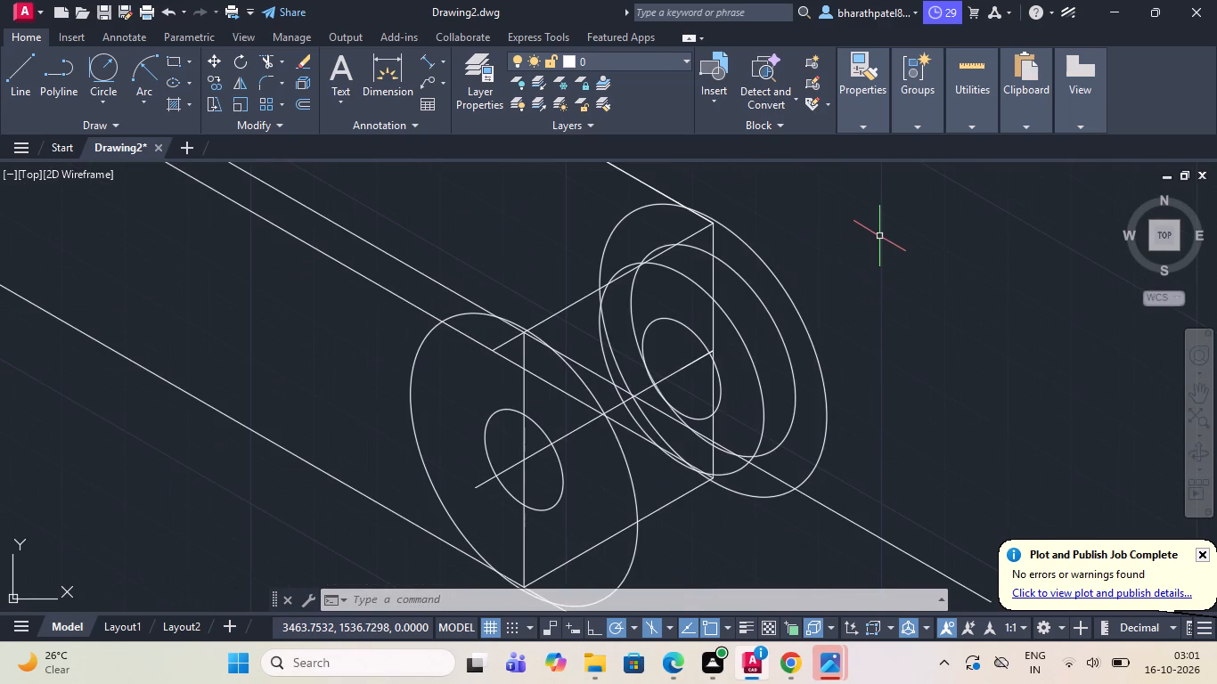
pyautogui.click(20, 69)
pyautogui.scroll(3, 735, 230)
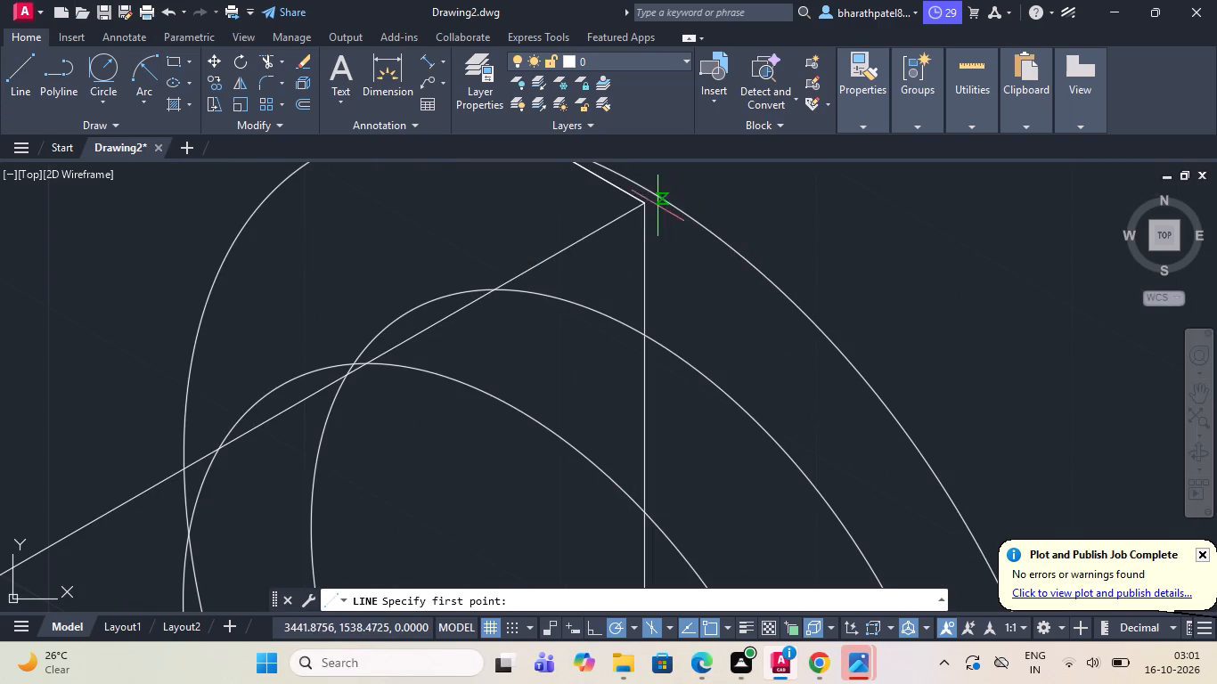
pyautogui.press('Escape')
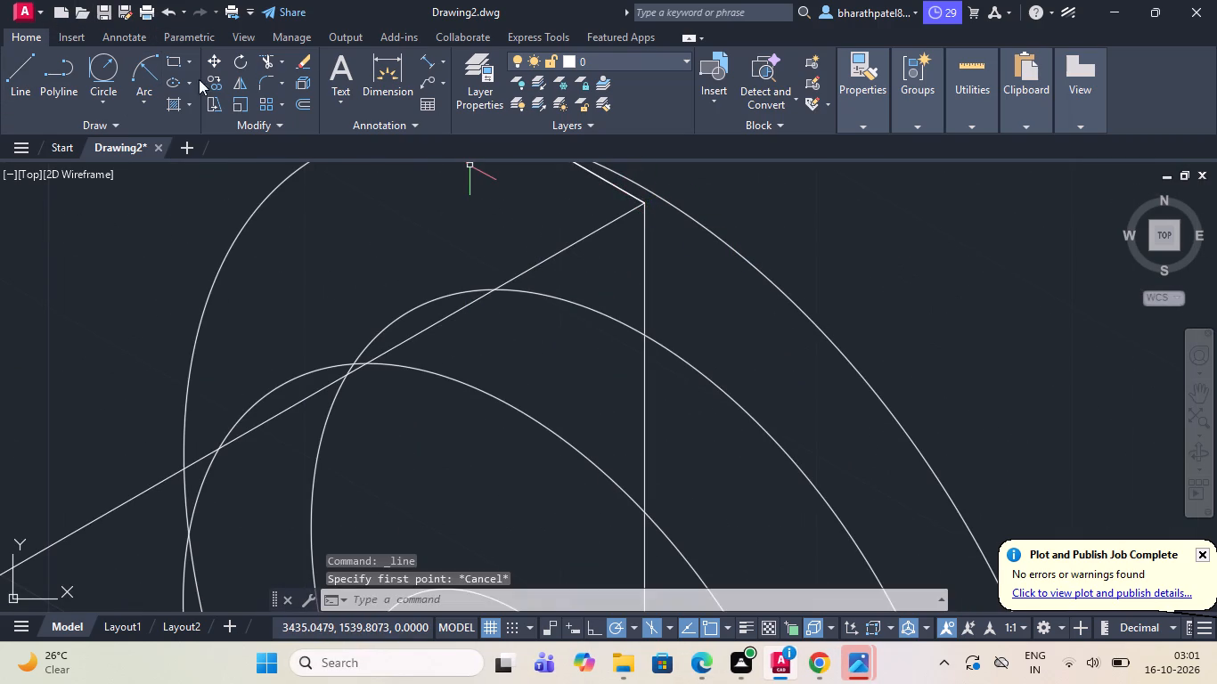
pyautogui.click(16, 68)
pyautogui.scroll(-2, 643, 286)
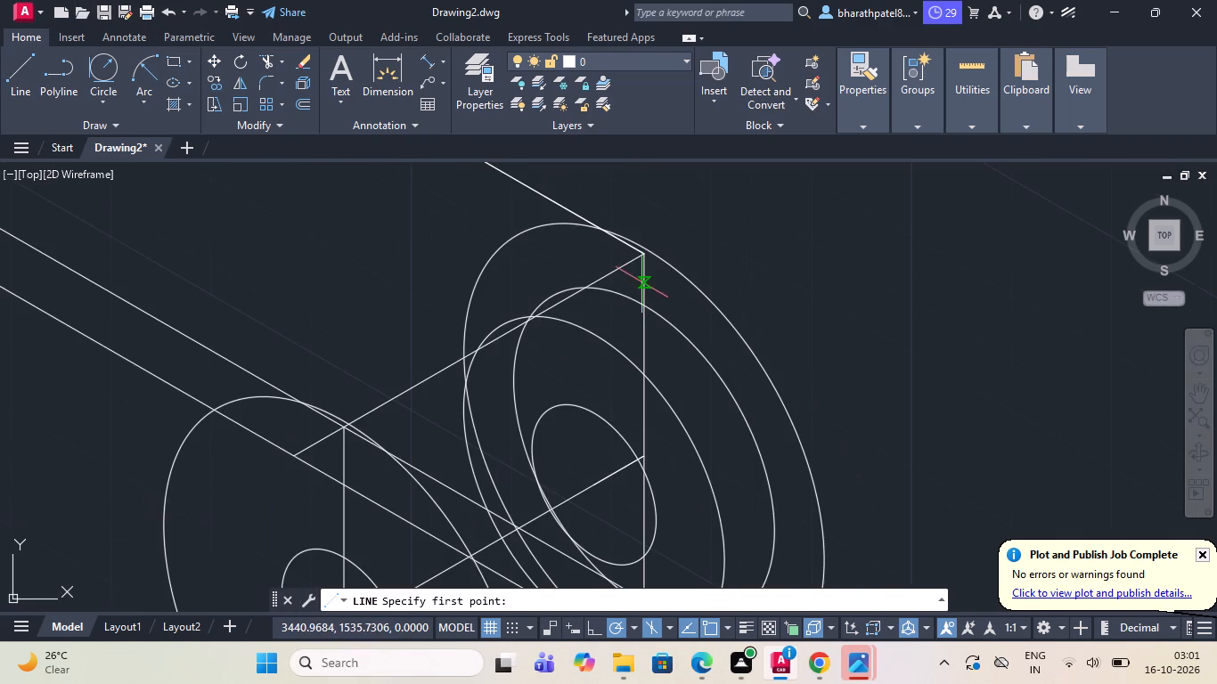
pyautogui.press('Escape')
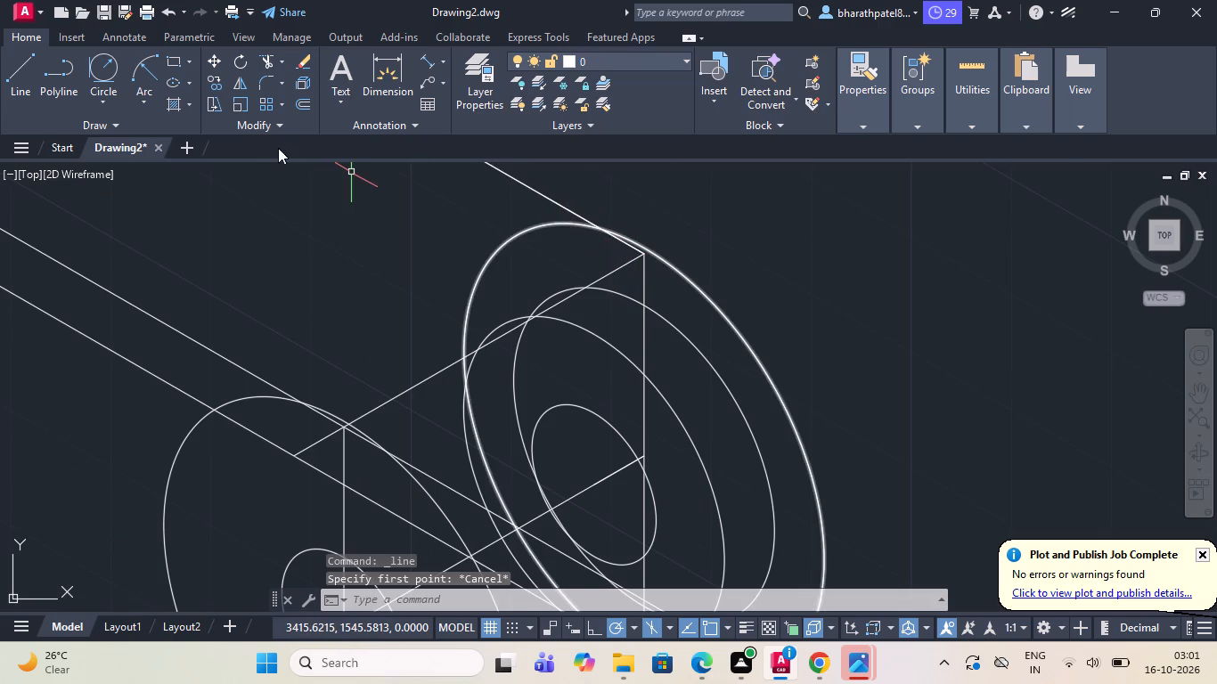
# Draw connected notch lines from the outer vertical line's top down to the middle isocircle, in to its recessed copy, down to the recessed hole and across to the inner hole.
pyautogui.click(12, 63)
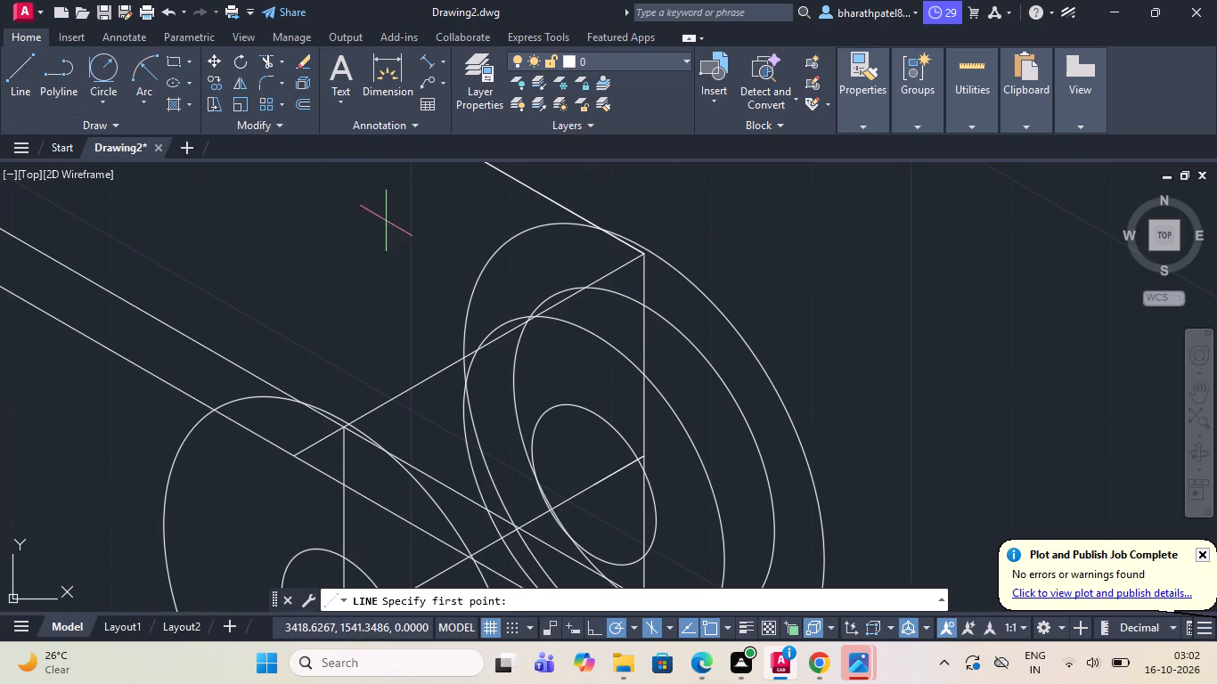
pyautogui.click(643, 256)
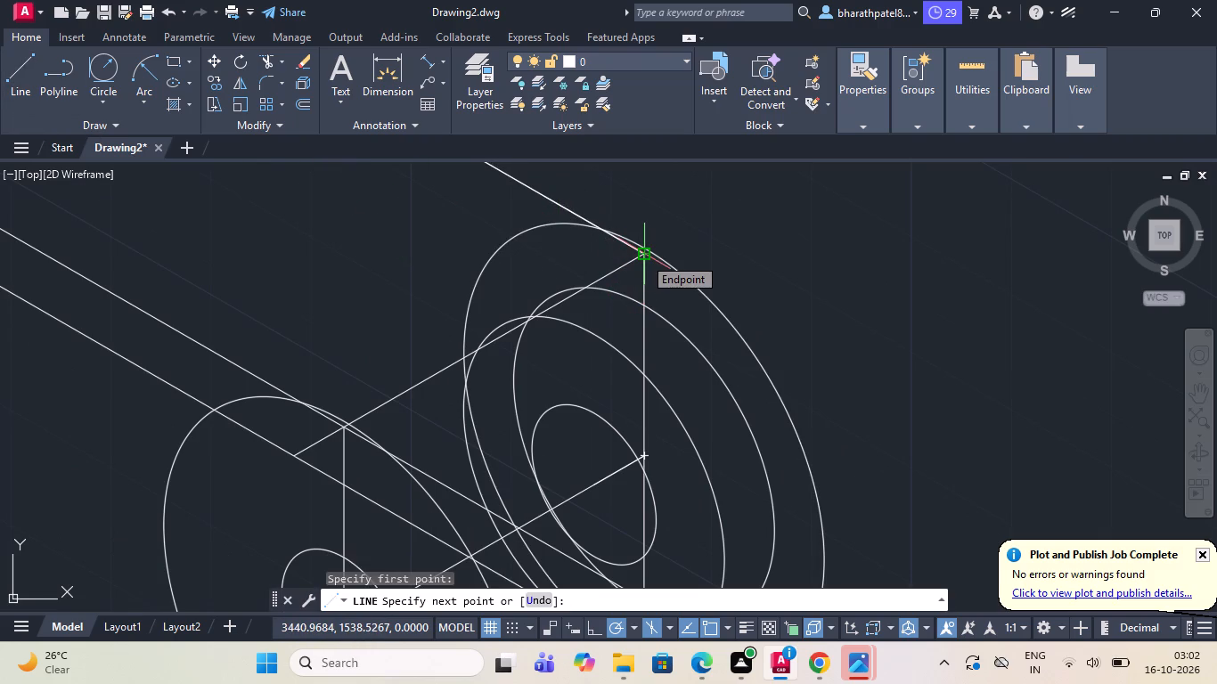
pyautogui.click(641, 305)
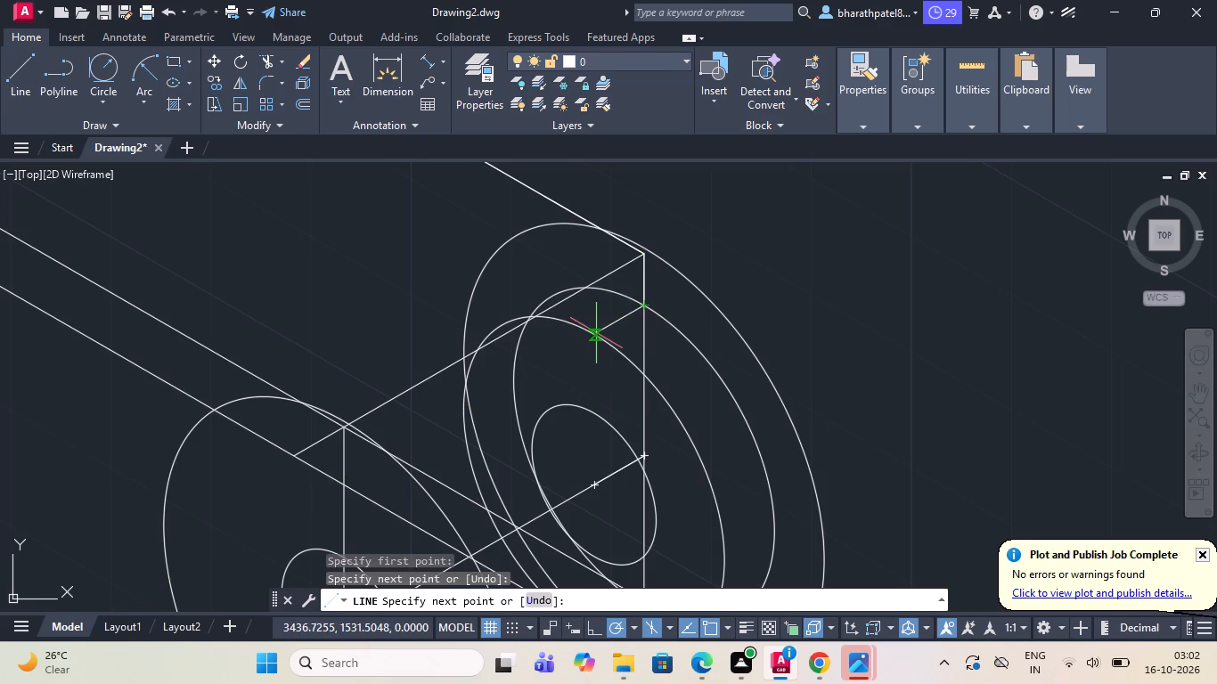
pyautogui.click(596, 333)
pyautogui.scroll(-1, 596, 332)
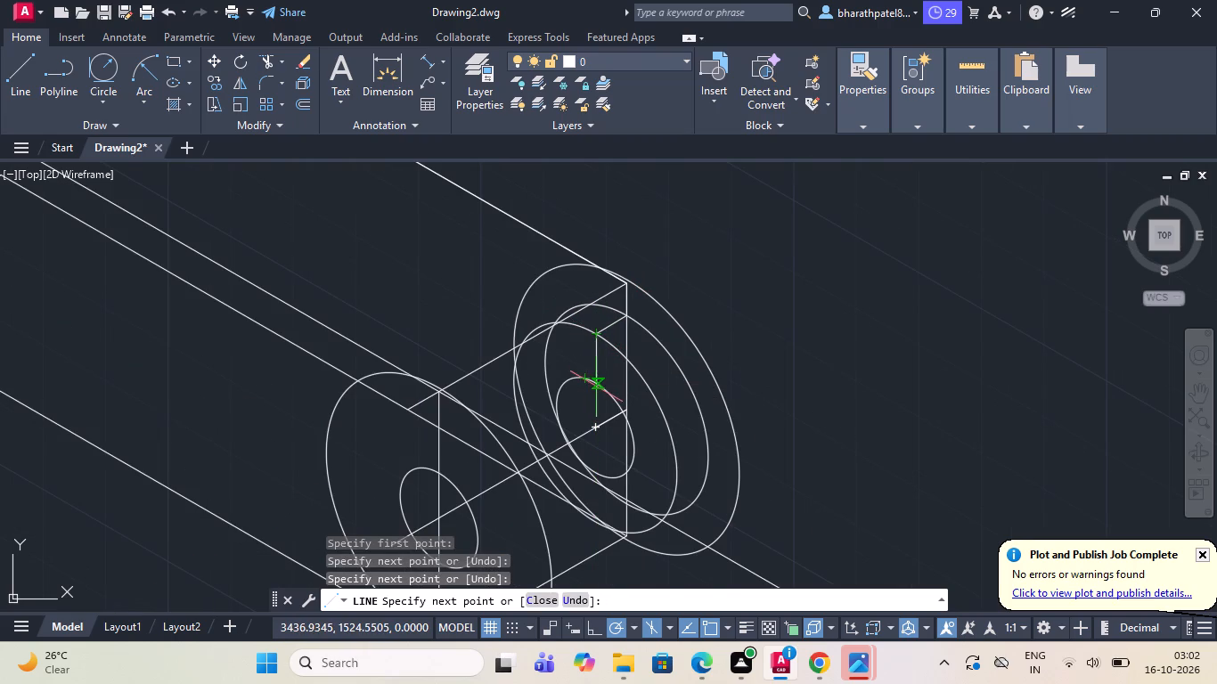
pyautogui.scroll(3, 596, 387)
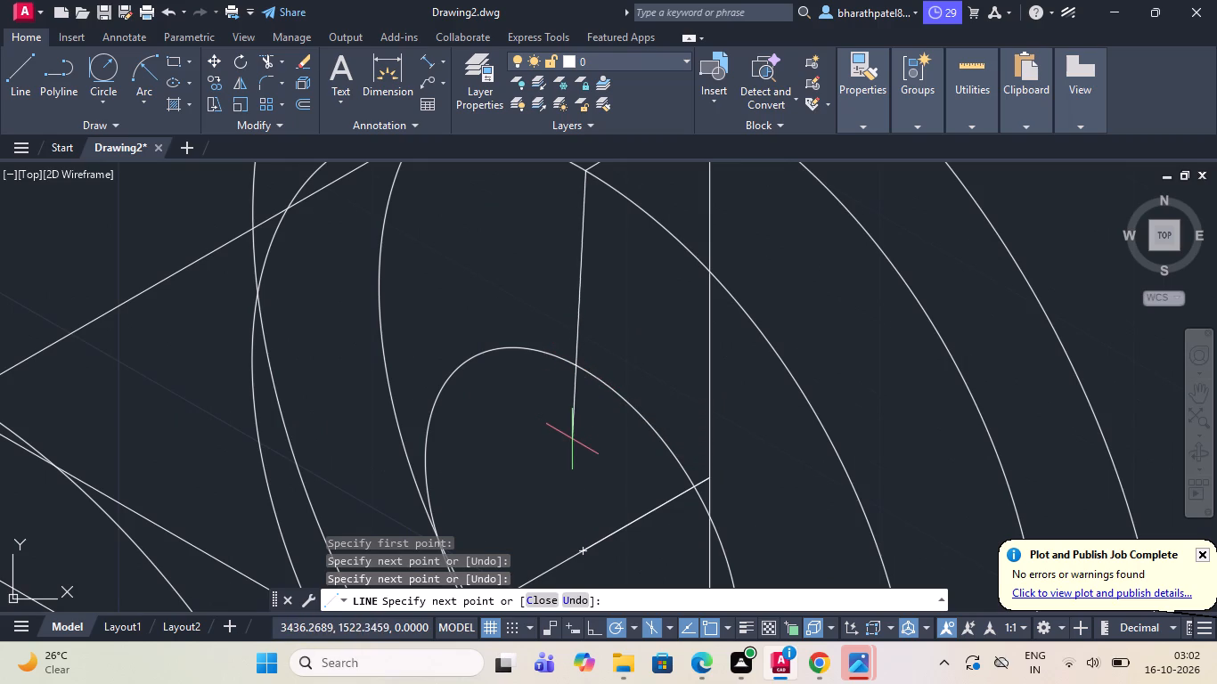
pyautogui.click(584, 371)
pyautogui.scroll(-3, 584, 371)
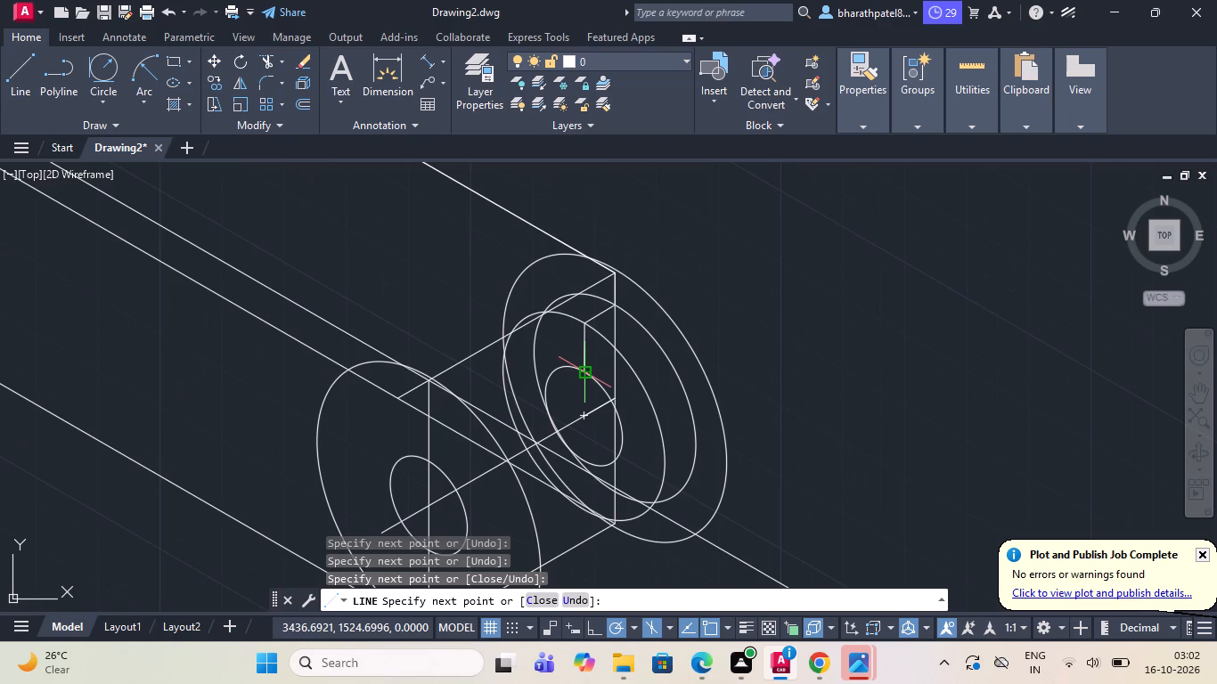
pyautogui.scroll(-2, 548, 395)
pyautogui.scroll(2, 502, 415)
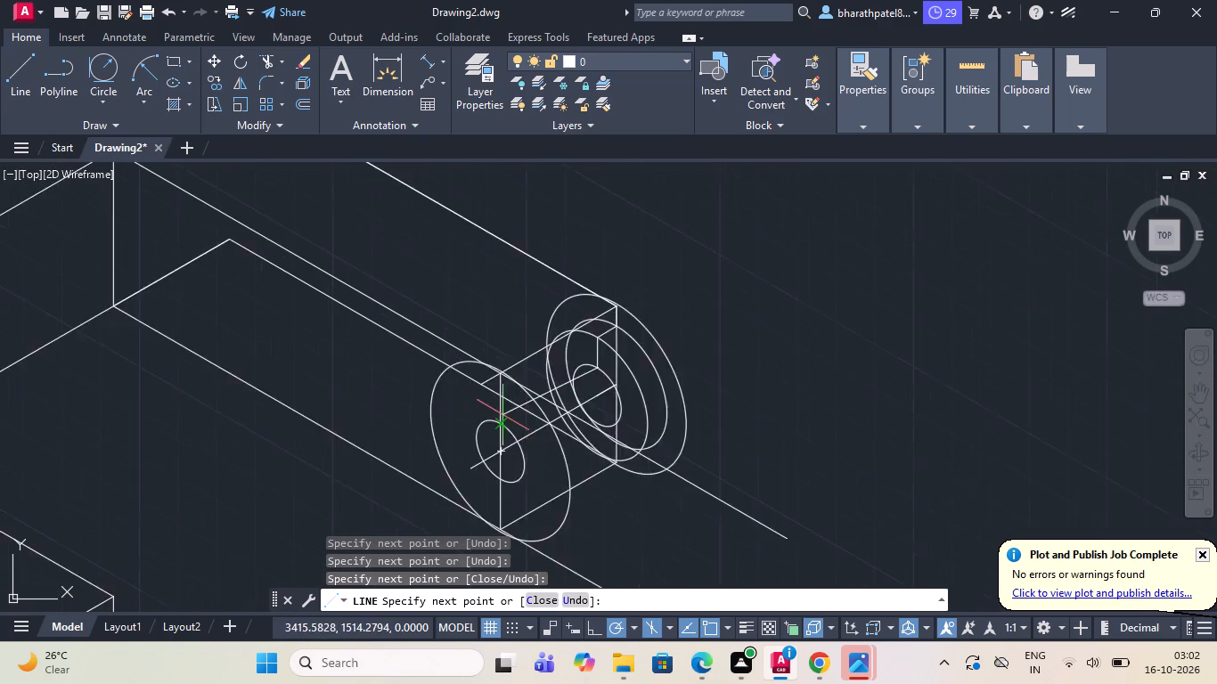
pyautogui.scroll(3, 502, 415)
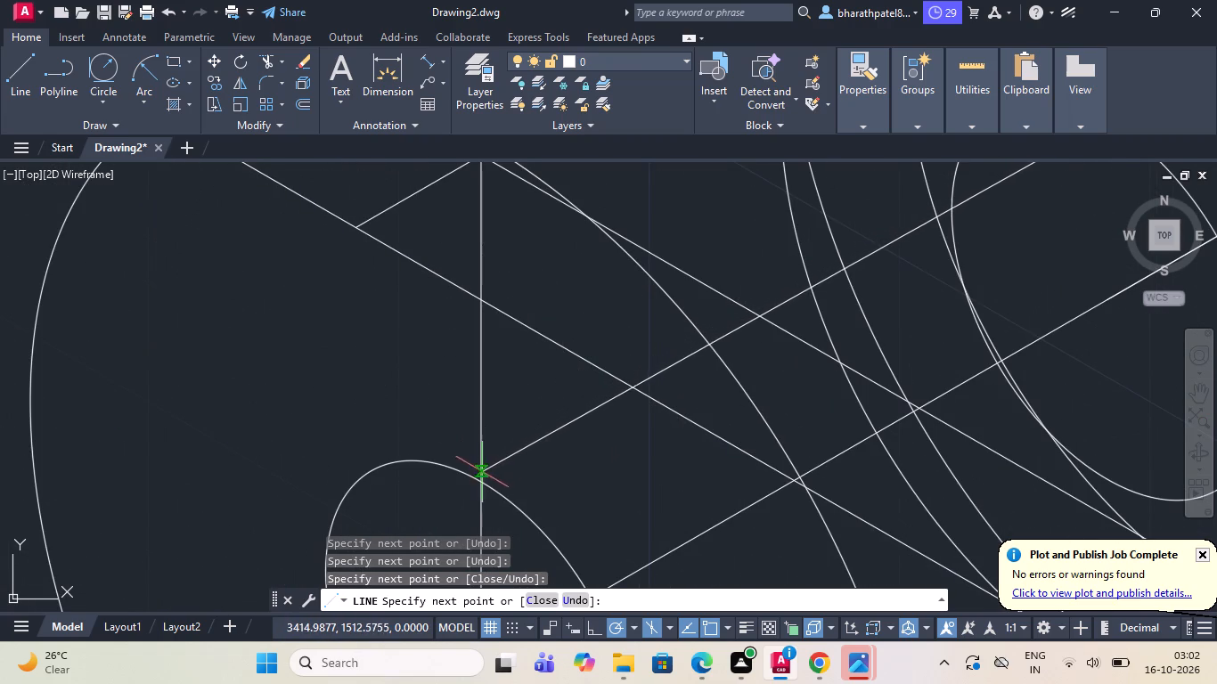
pyautogui.click(481, 479)
pyautogui.scroll(-2, 501, 425)
pyautogui.press('Escape')
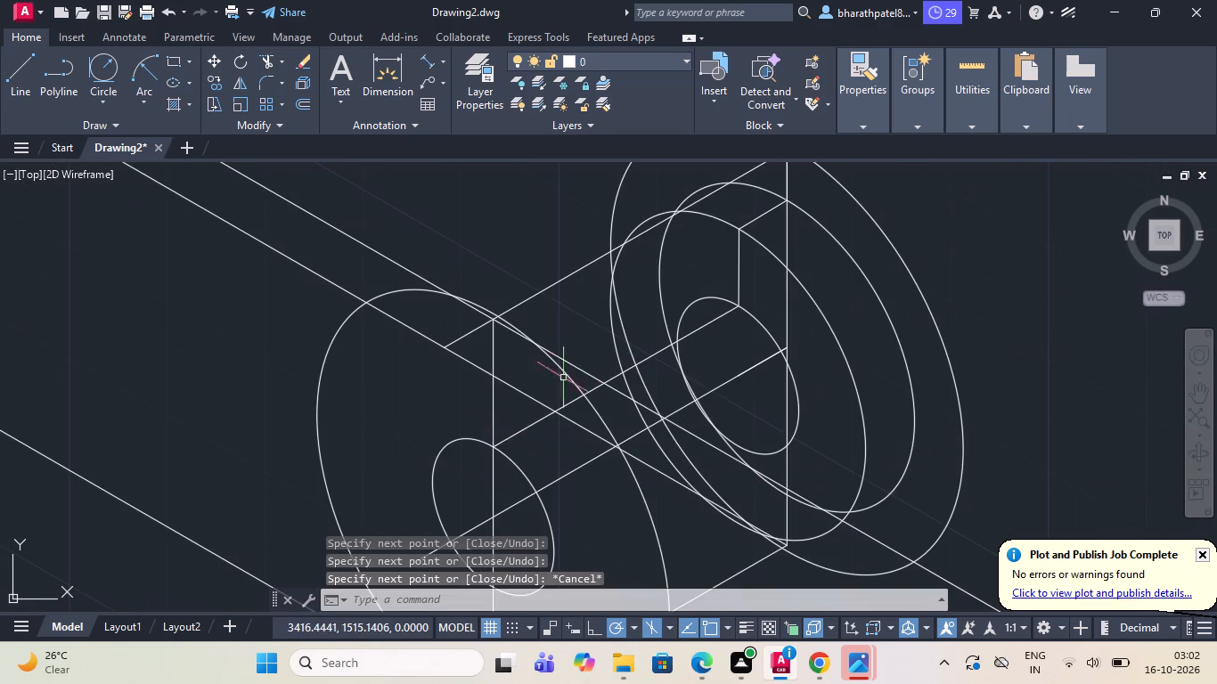
# Trim the isocircle arcs and arm edges crossing the gap between the upper cross line and the lower notch line.
pyautogui.click(267, 61)
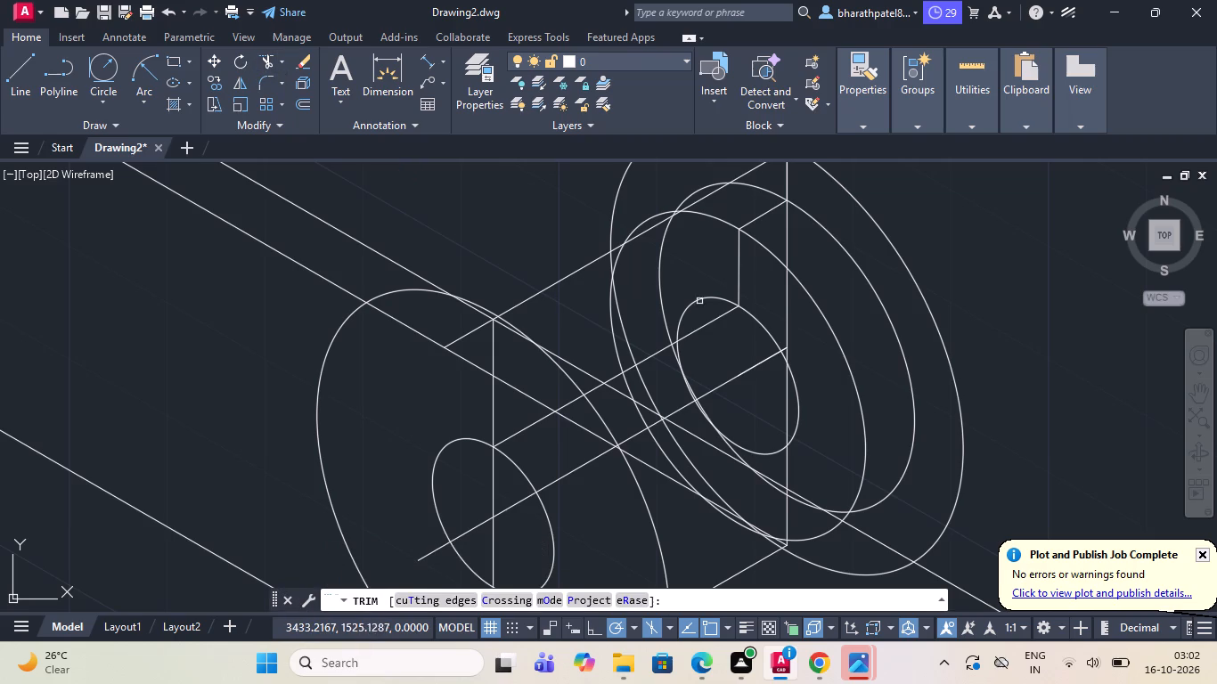
pyautogui.moveTo(697, 277); pyautogui.dragTo(550, 310)
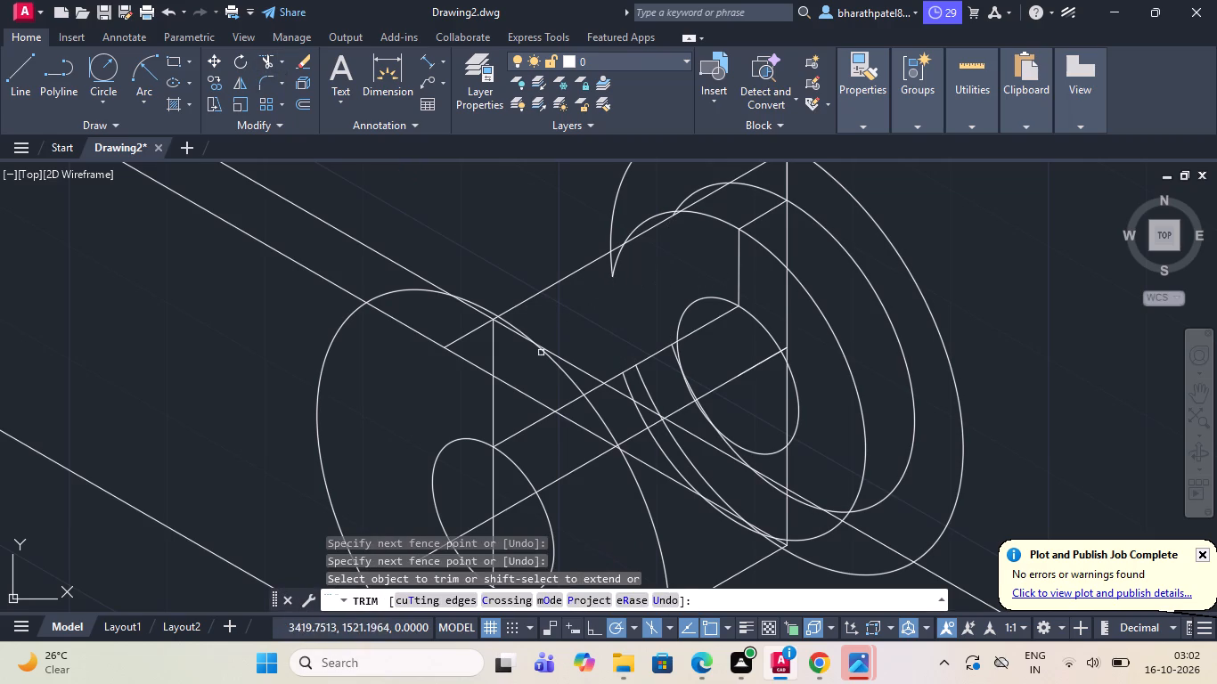
pyautogui.moveTo(516, 404); pyautogui.dragTo(651, 346)
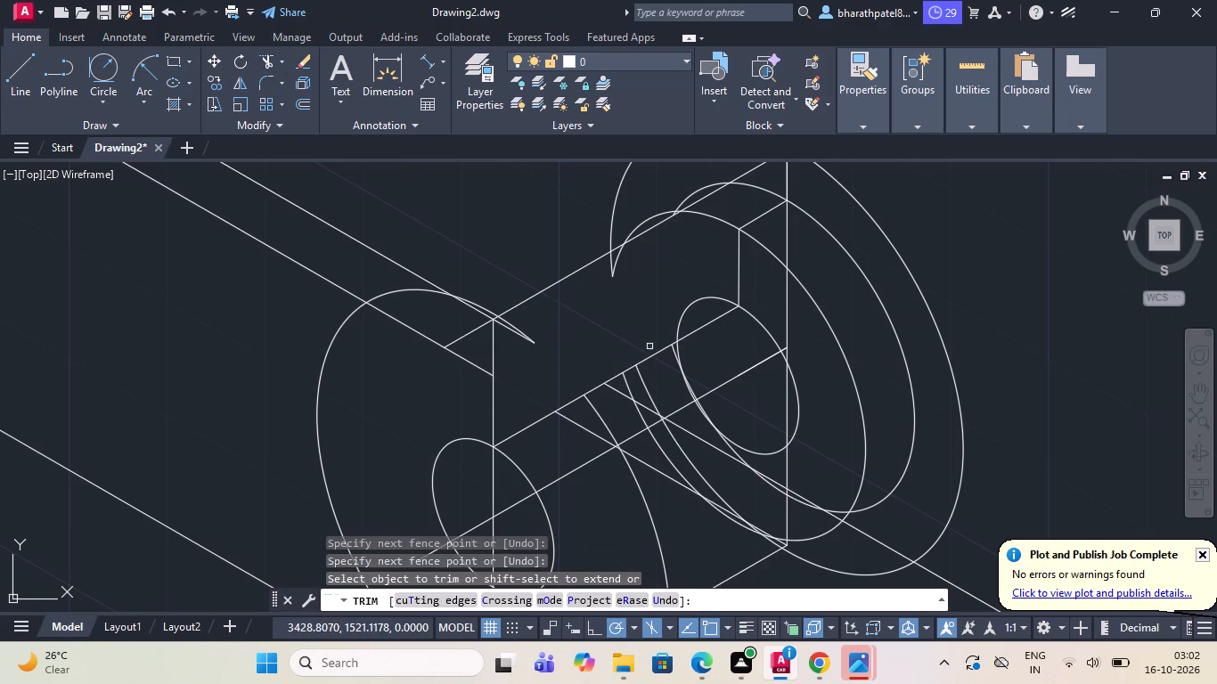
# Trim the leftover middle and recessed isocircle arcs along the upper cross line, plus the outer isocircle's tail below it.
pyautogui.scroll(-2, 622, 308)
pyautogui.scroll(2, 674, 268)
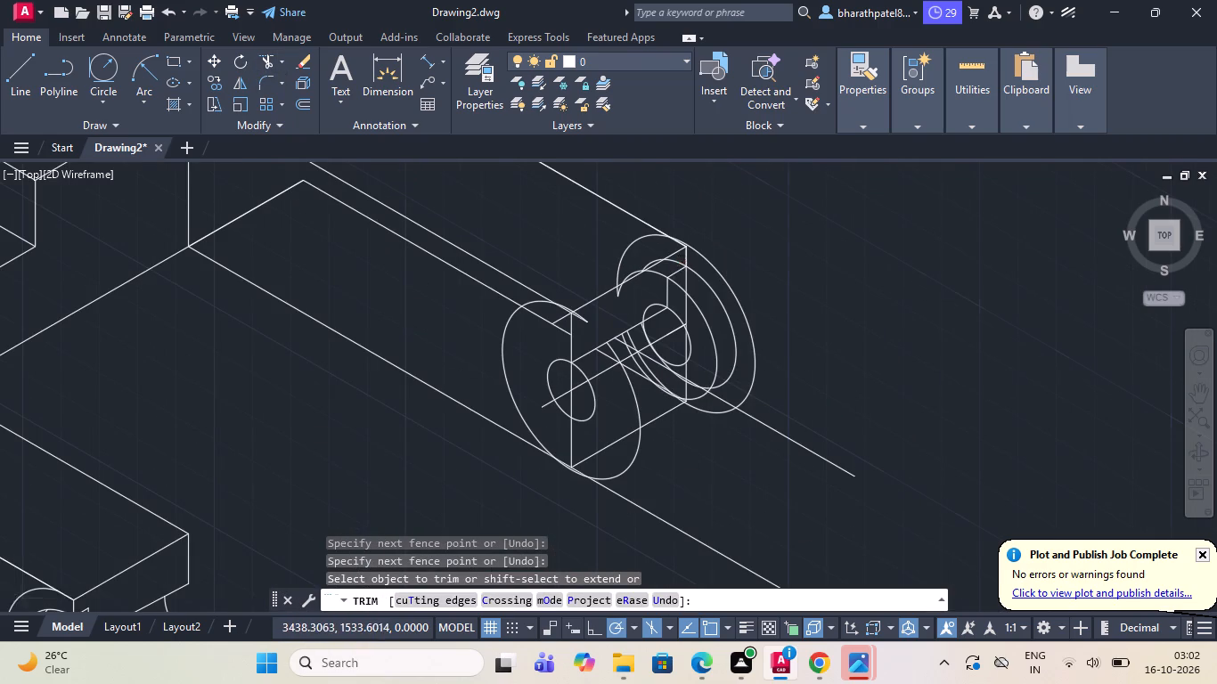
pyautogui.scroll(1, 674, 268)
pyautogui.moveTo(691, 232); pyautogui.dragTo(497, 336)
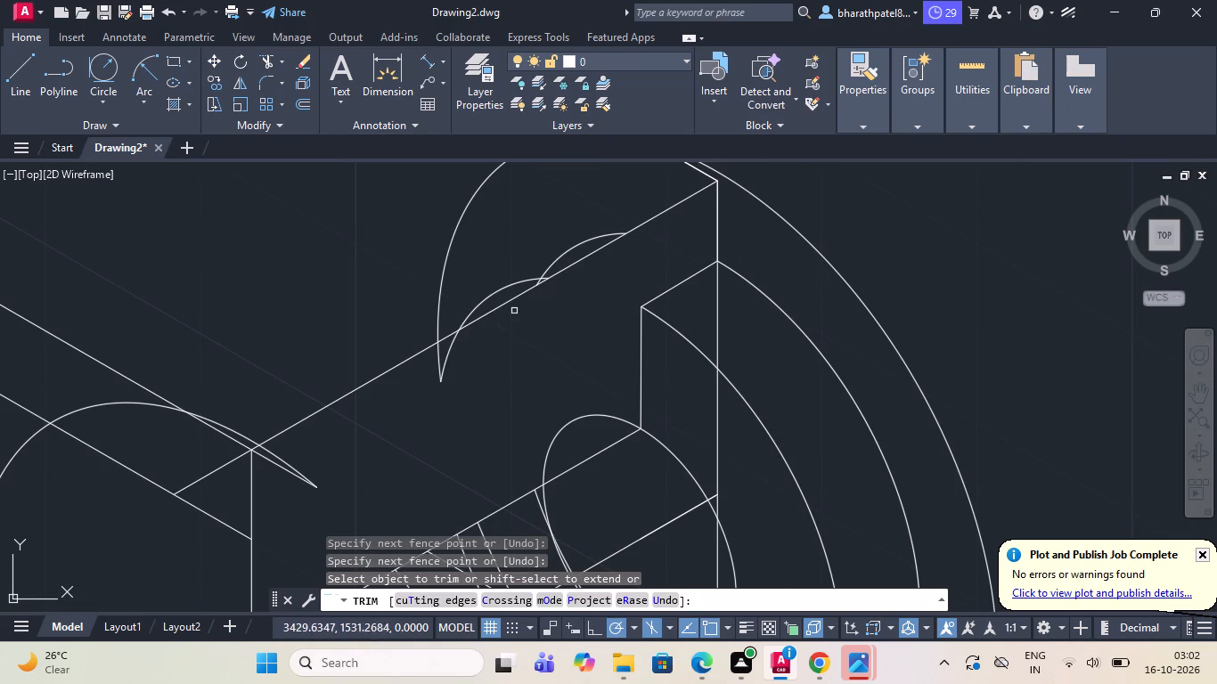
pyautogui.click(510, 289)
pyautogui.click(556, 261)
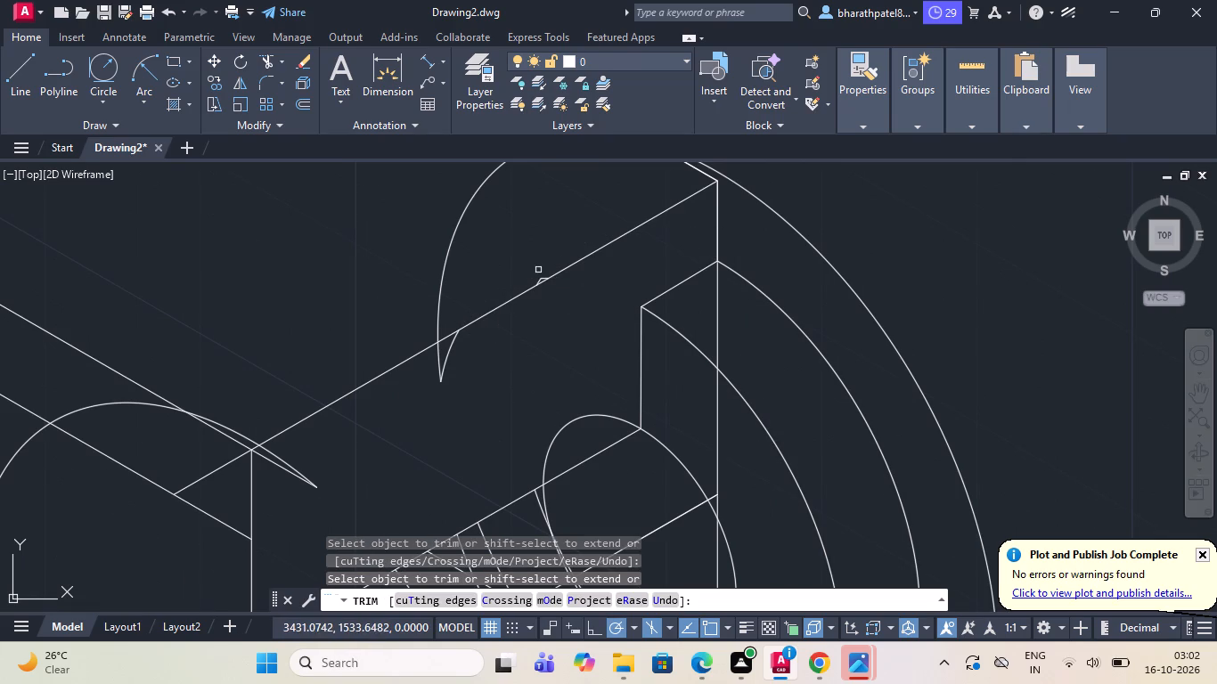
pyautogui.click(537, 279)
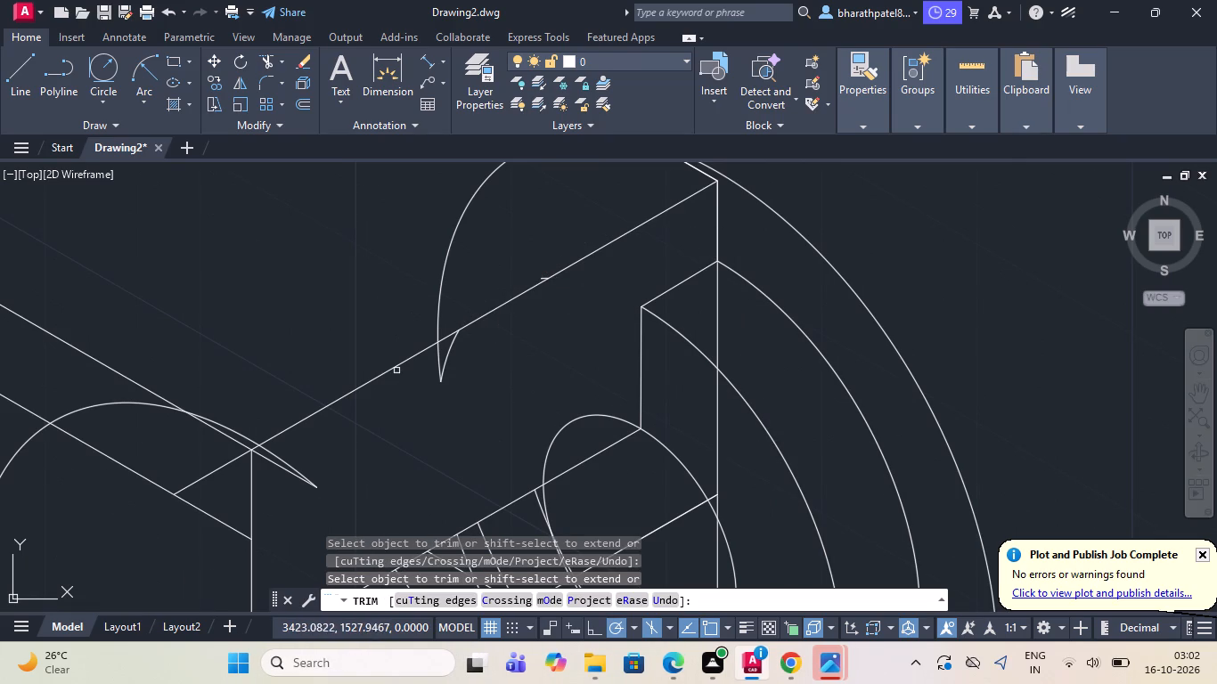
pyautogui.moveTo(422, 370); pyautogui.dragTo(480, 360)
pyautogui.scroll(-3, 480, 360)
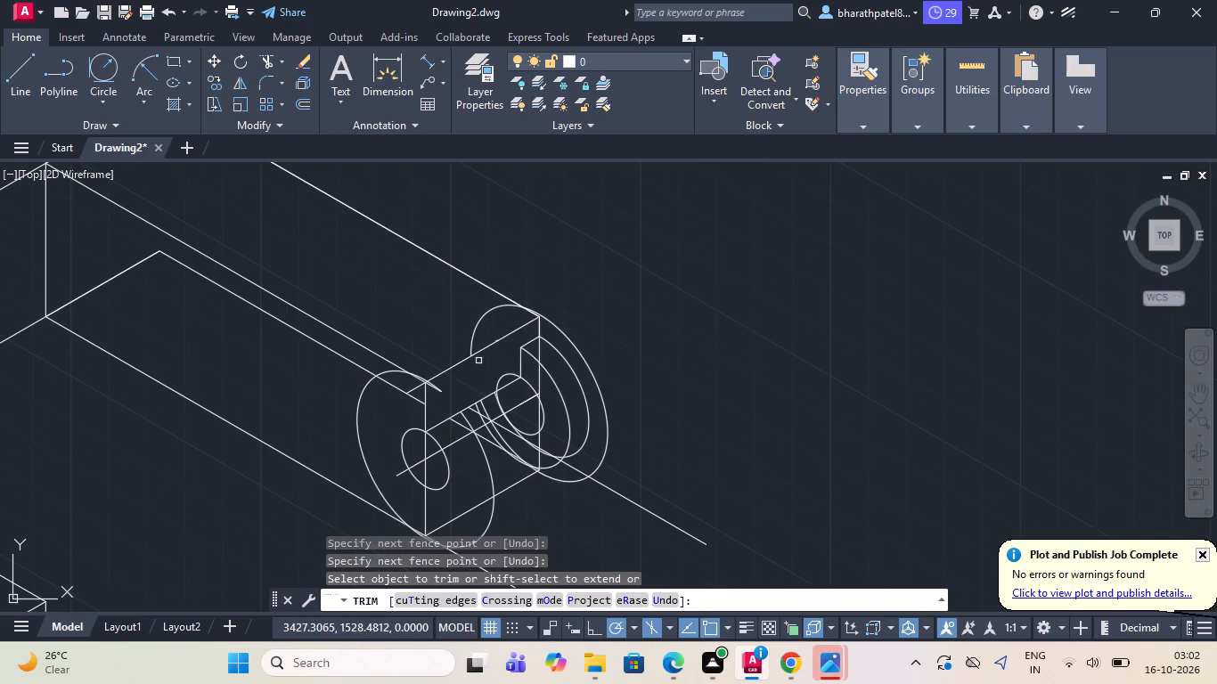
# Trim the inner large isocircle's leftover arc extending past the top of the inner vertical line.
pyautogui.click(439, 387)
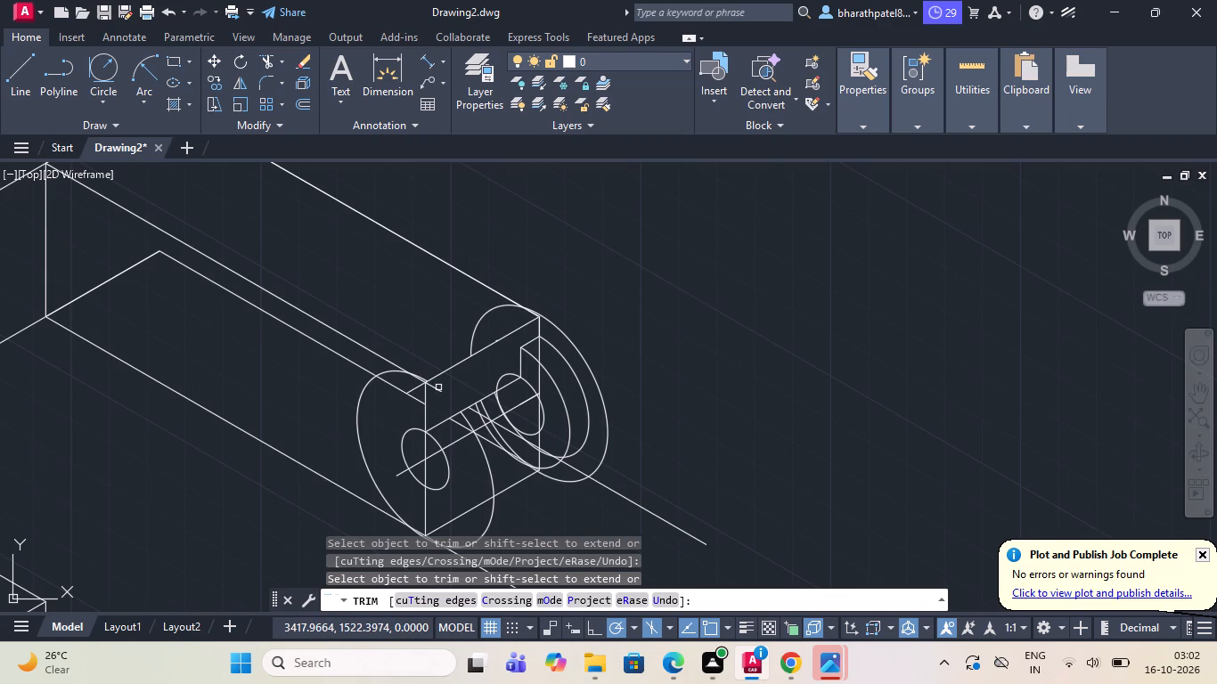
pyautogui.click(437, 389)
pyautogui.click(429, 391)
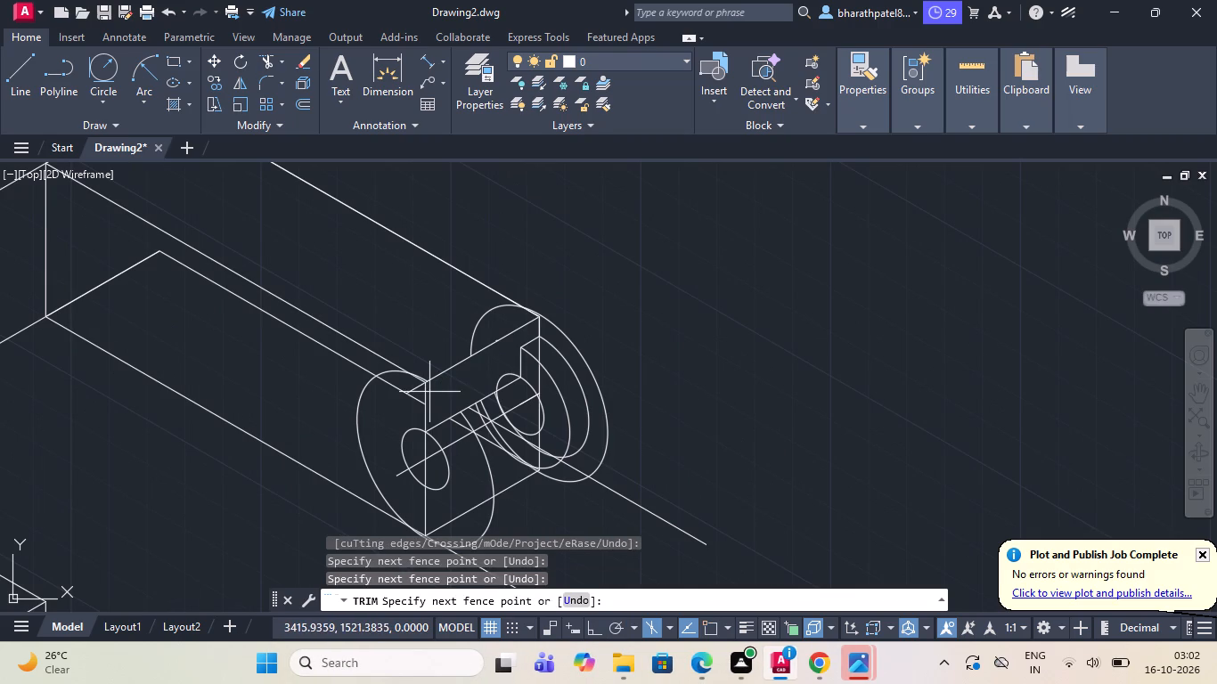
pyautogui.press('Escape')
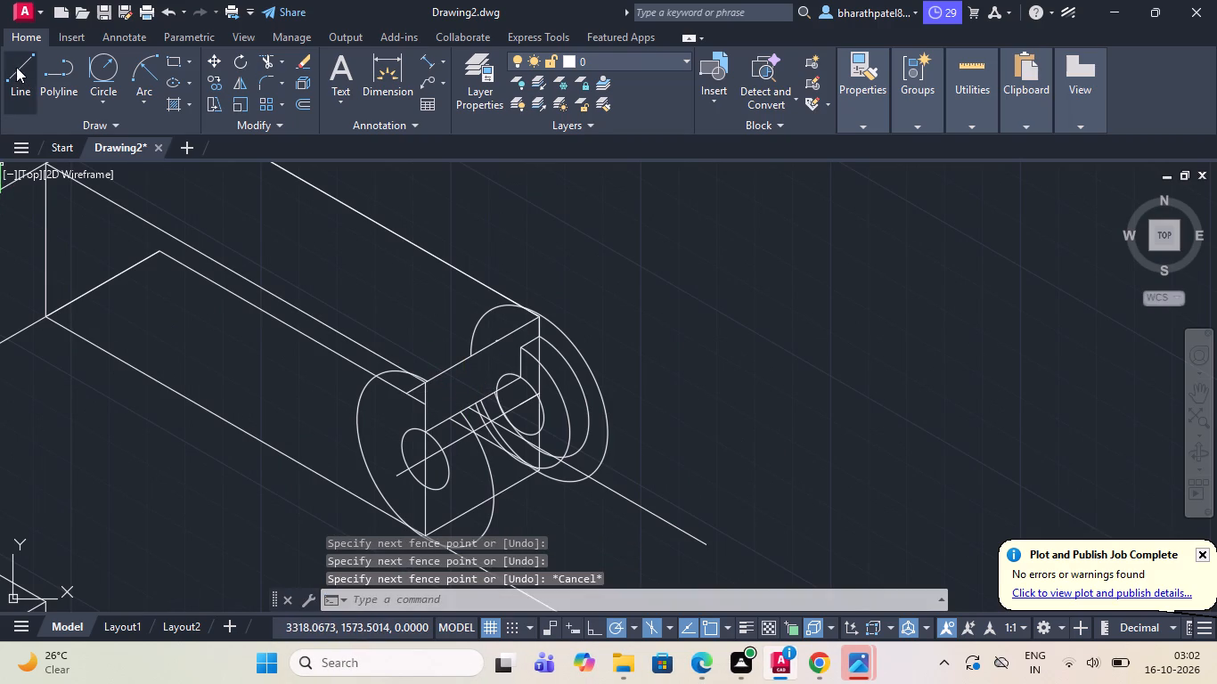
# Trim the leftover arc fragment on the upper cross line and the outer large isocircle's arc above that line.
pyautogui.moveTo(14, 66); pyautogui.dragTo(20, 79)
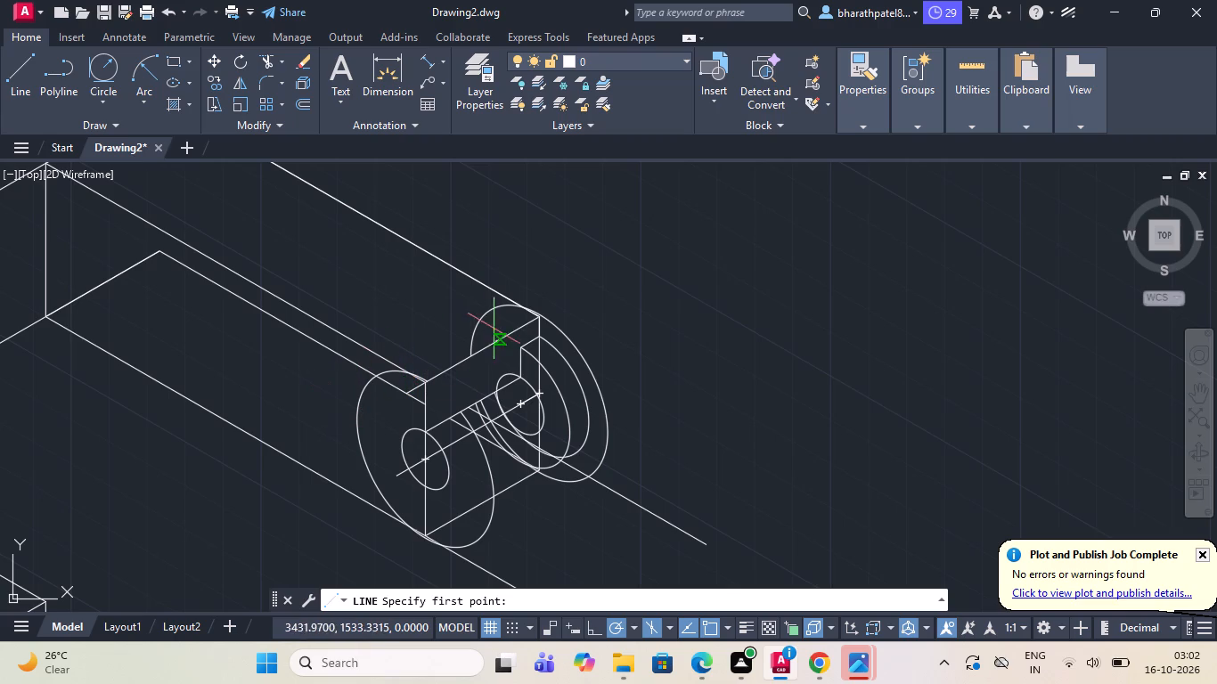
pyautogui.click(267, 54)
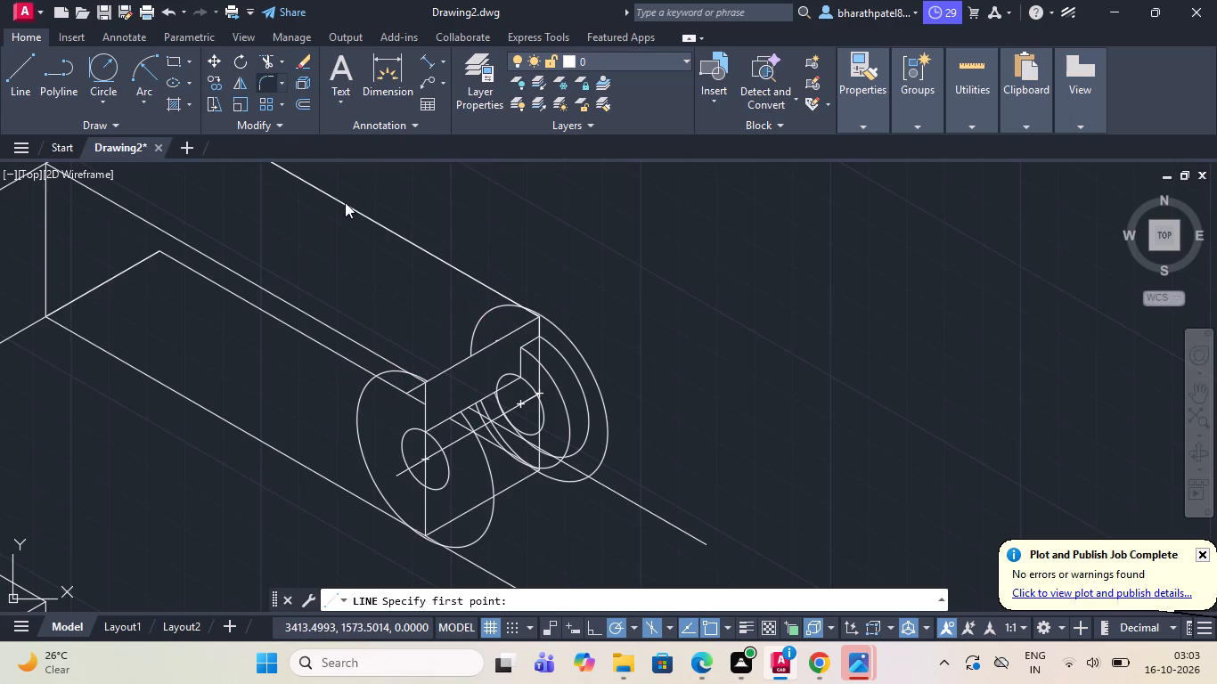
pyautogui.scroll(4, 495, 342)
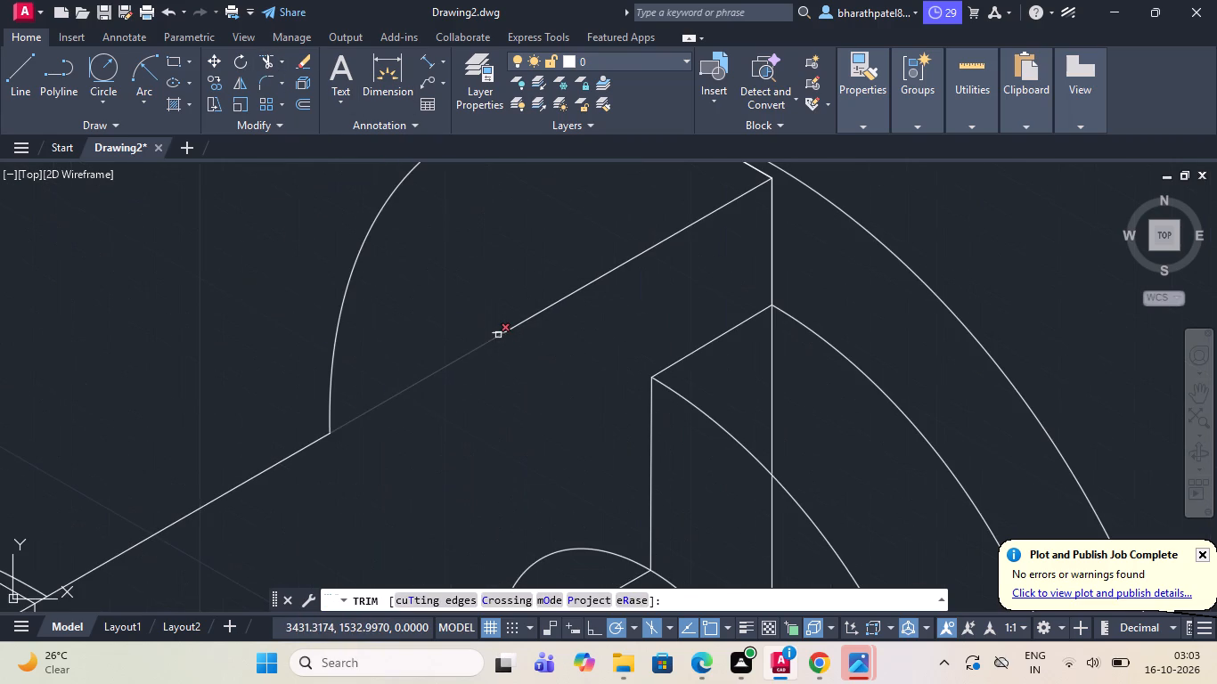
pyautogui.click(495, 332)
pyautogui.scroll(-3, 388, 291)
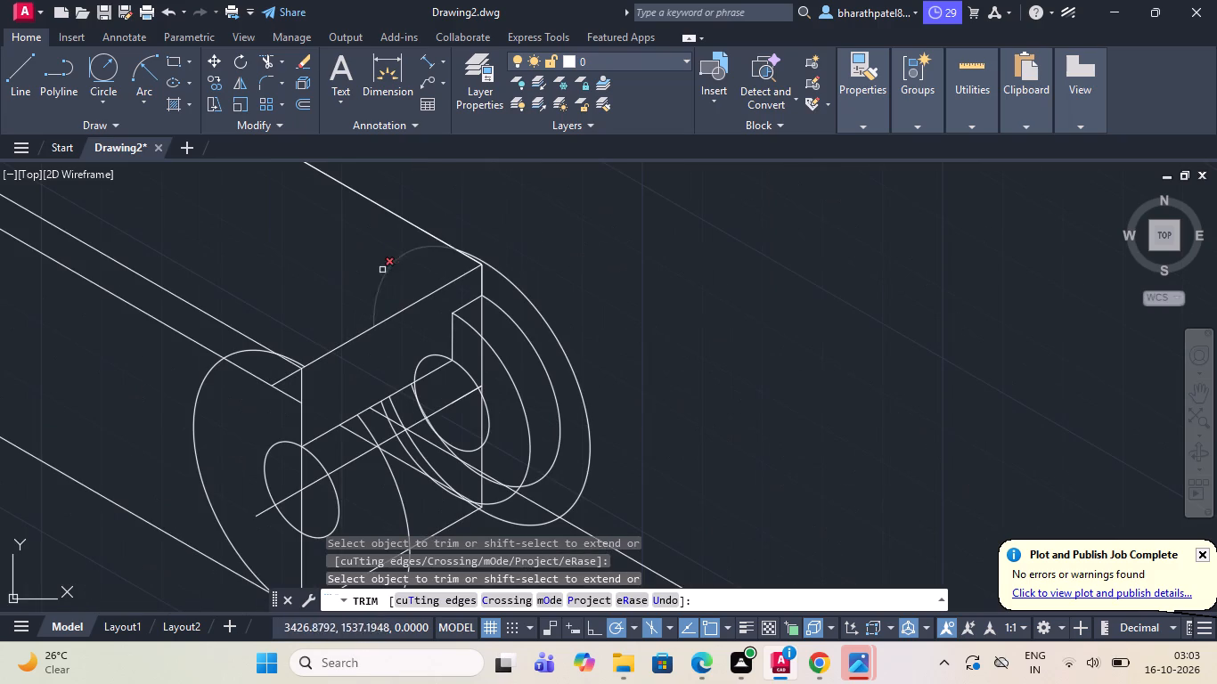
pyautogui.moveTo(381, 257); pyautogui.dragTo(409, 283)
pyautogui.scroll(3, 470, 255)
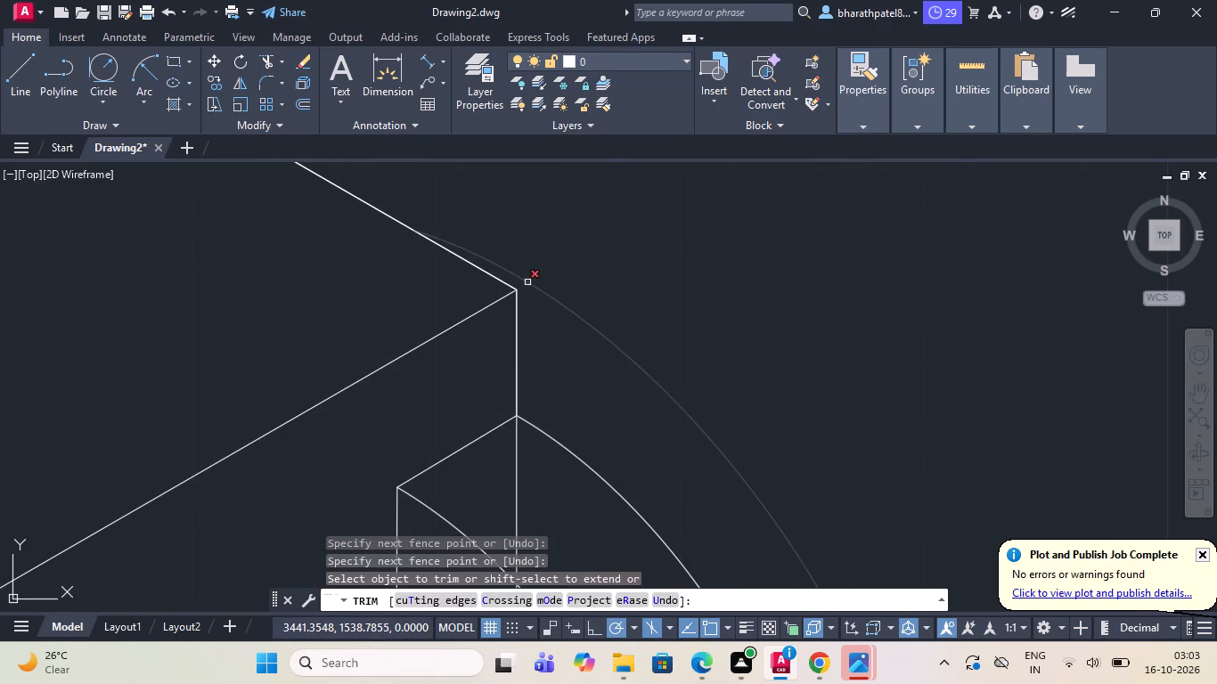
pyautogui.scroll(-3, 532, 305)
pyautogui.scroll(-2, 621, 305)
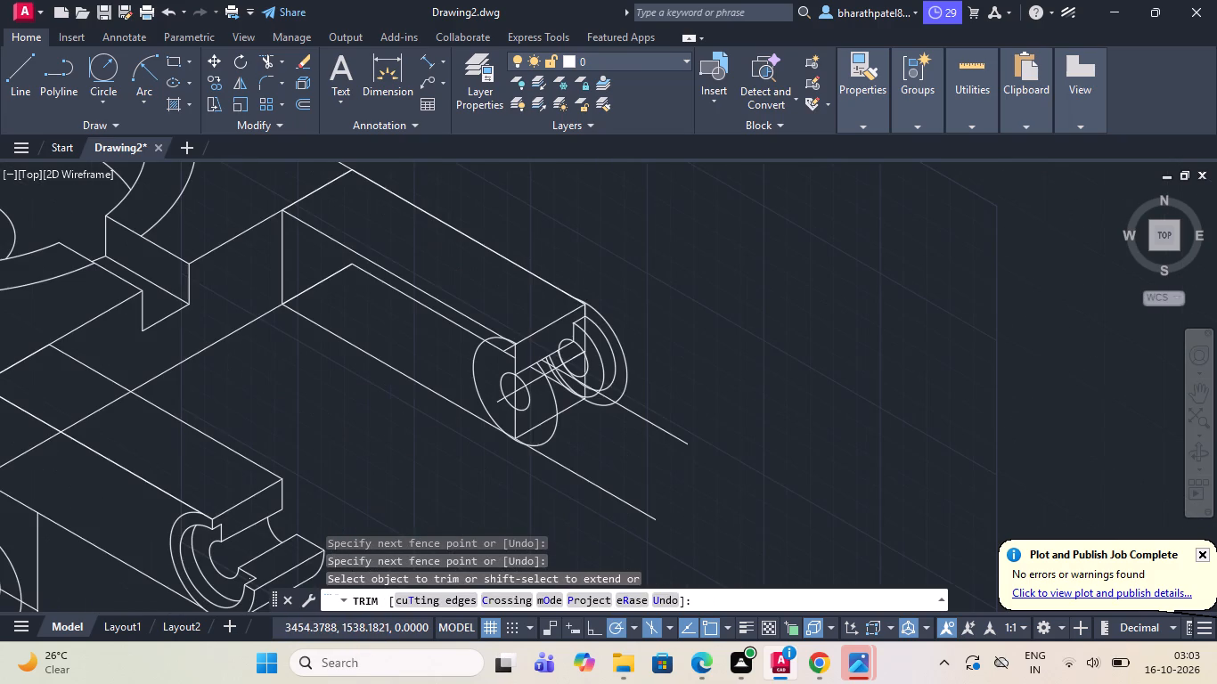
pyautogui.scroll(3, 510, 331)
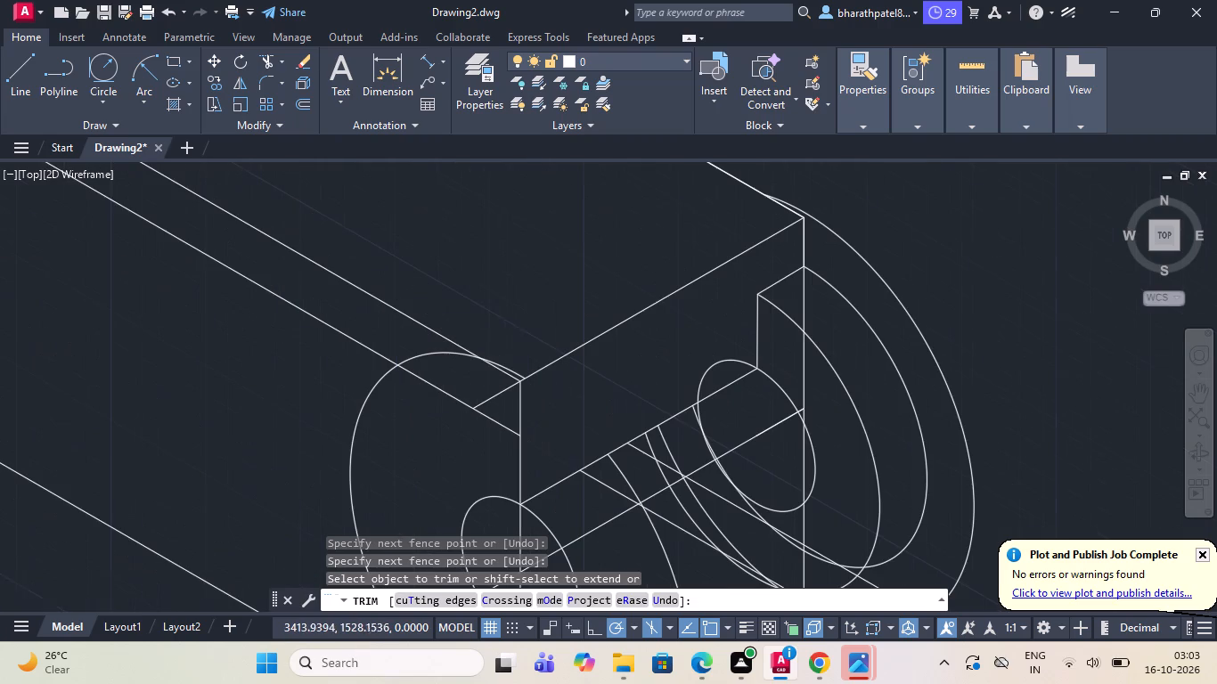
# Trim the near isocircle's top arc above the lower arm edge and the upper cross line's stub past the near corner.
pyautogui.click(502, 367)
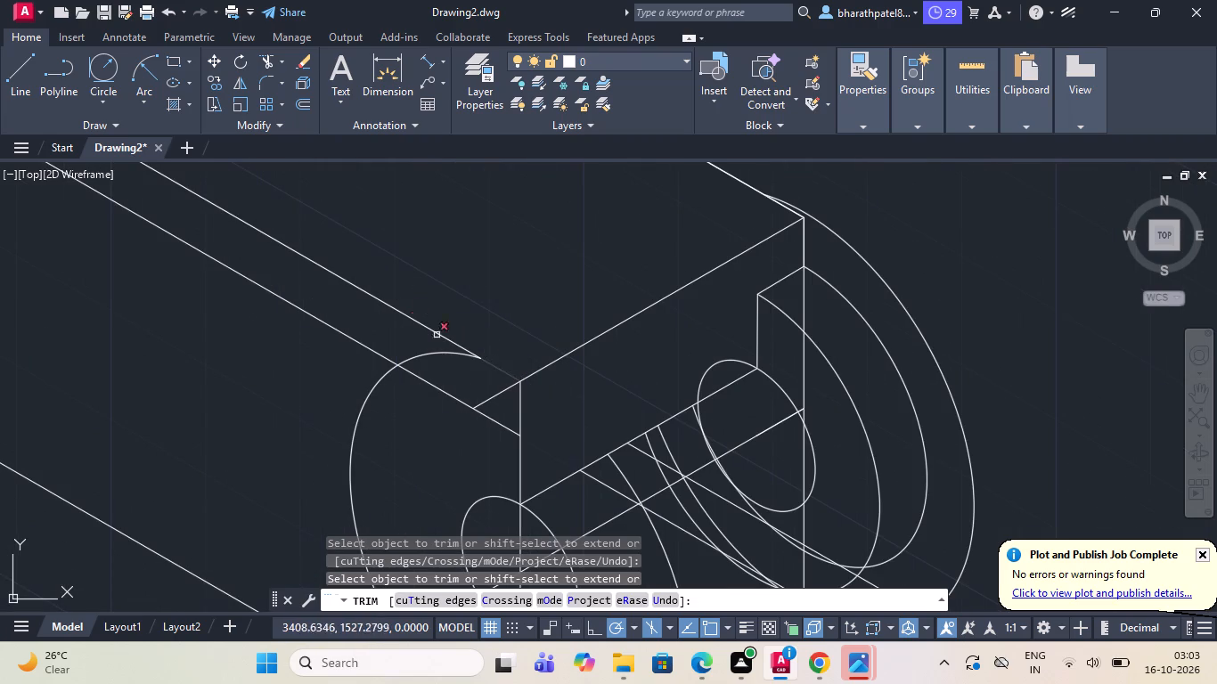
pyautogui.click(421, 356)
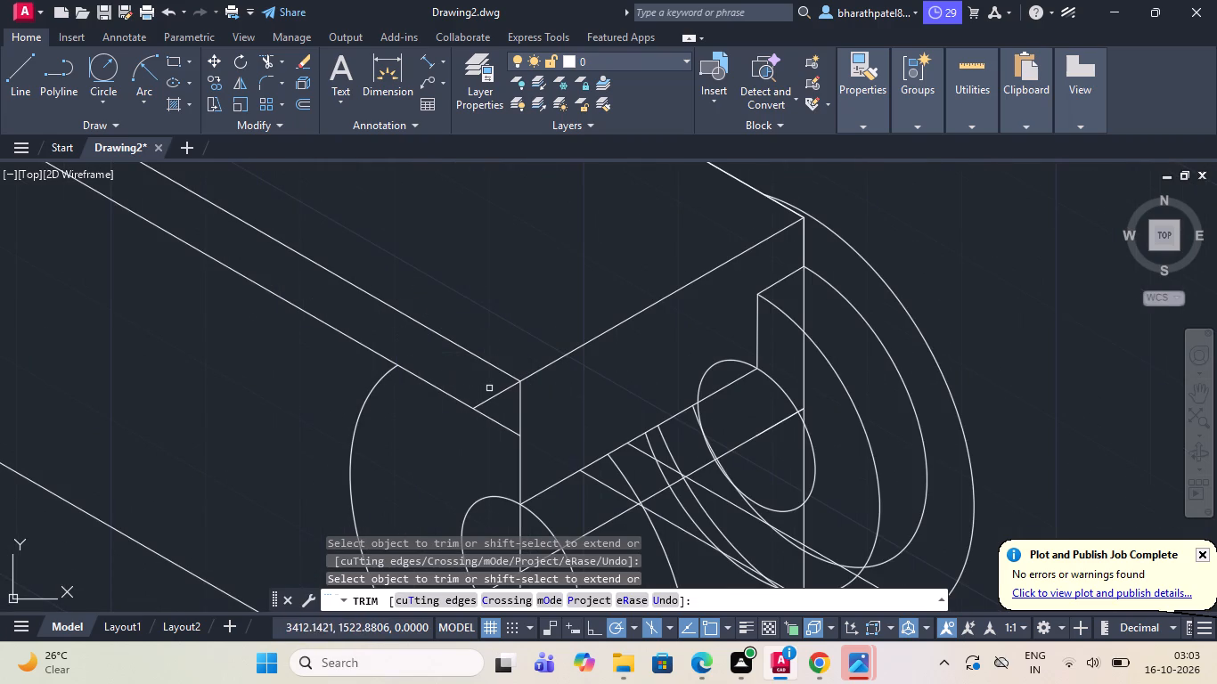
pyautogui.click(496, 394)
# Draw a line about 34 long at 330° from the near small hole's centre, past the large isocircle.
pyautogui.scroll(-2, 438, 340)
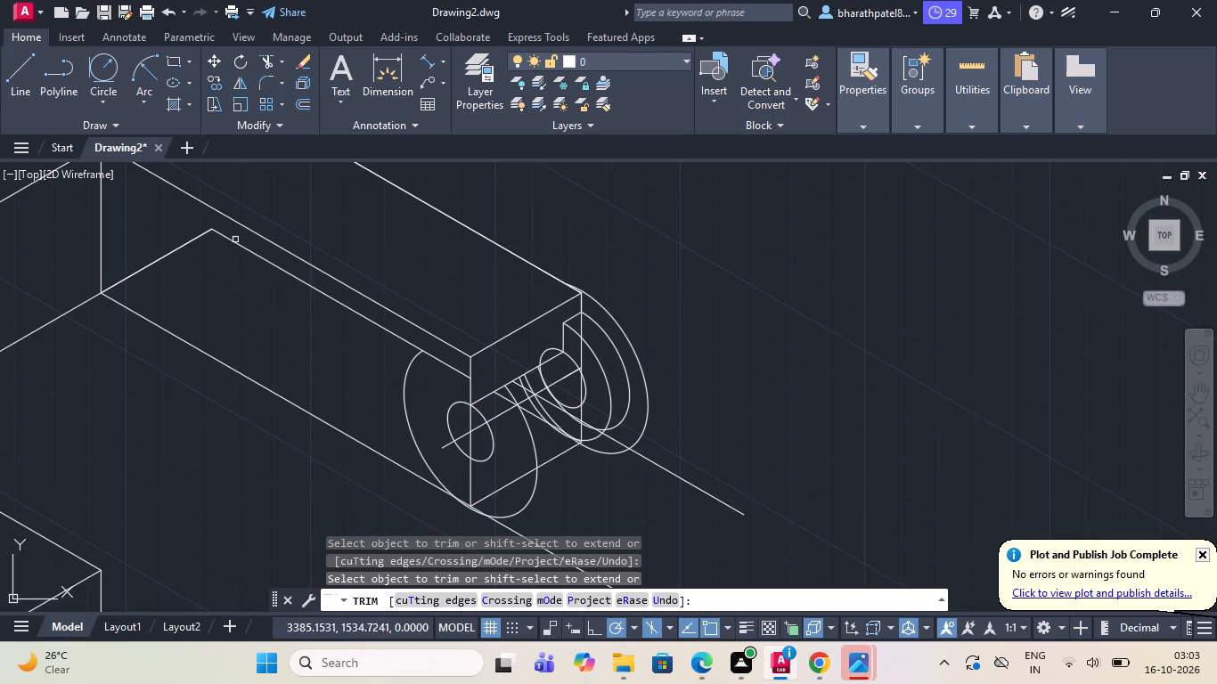
pyautogui.click(21, 68)
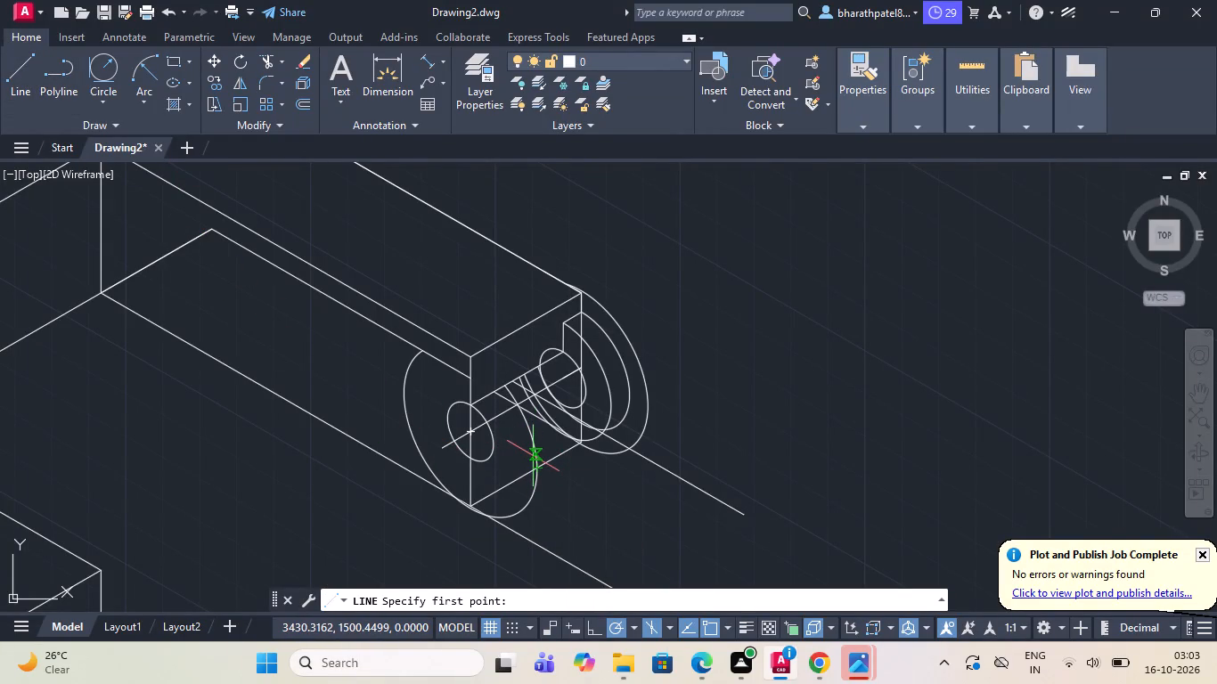
pyautogui.click(472, 430)
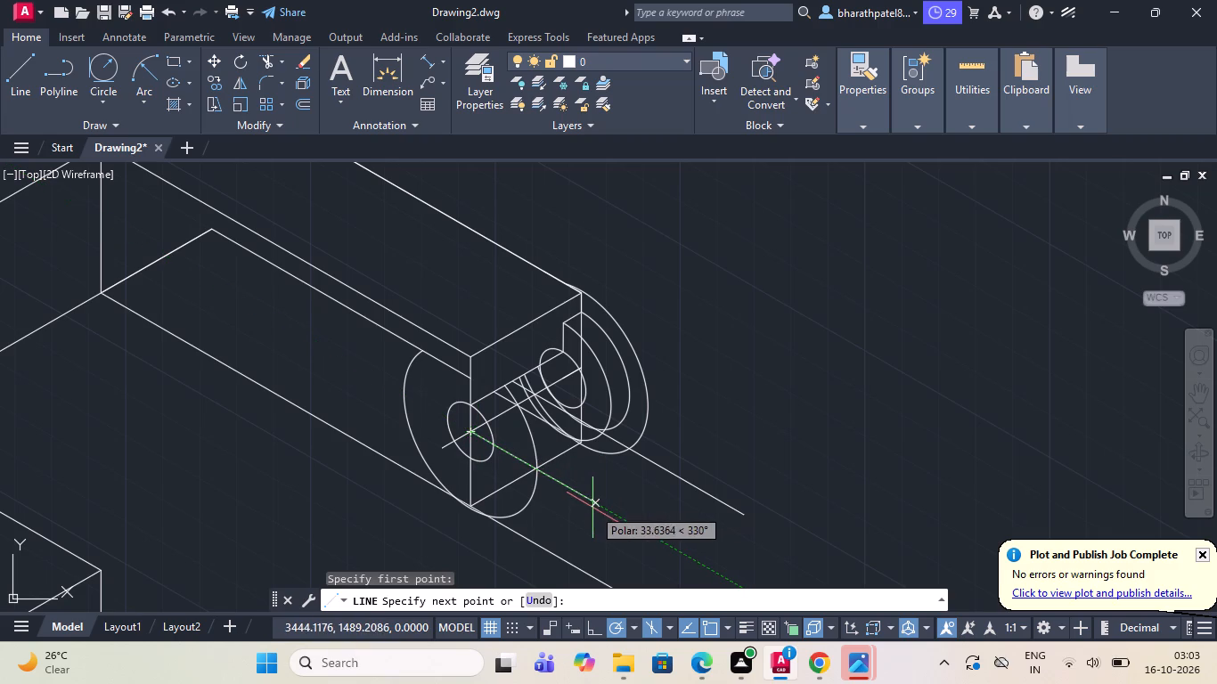
pyautogui.click(593, 508)
pyautogui.press('Escape')
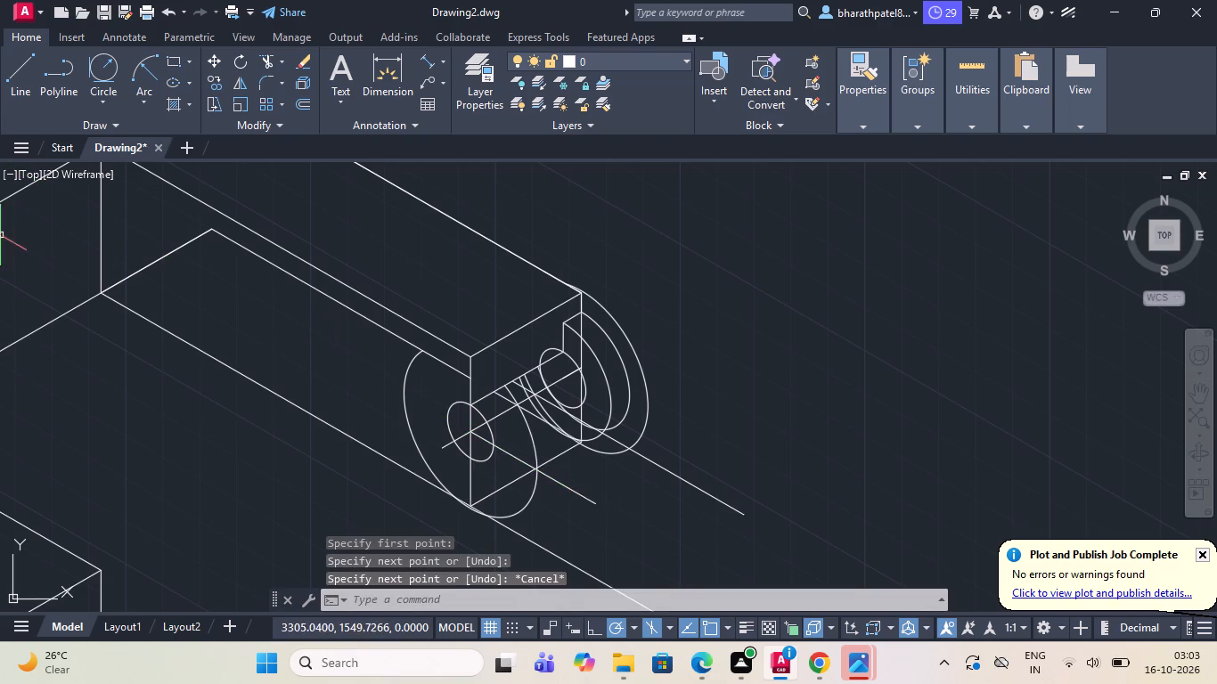
# Draw a line at 330° from the centre cross line's far end out past the outer large isocircle.
pyautogui.click(16, 85)
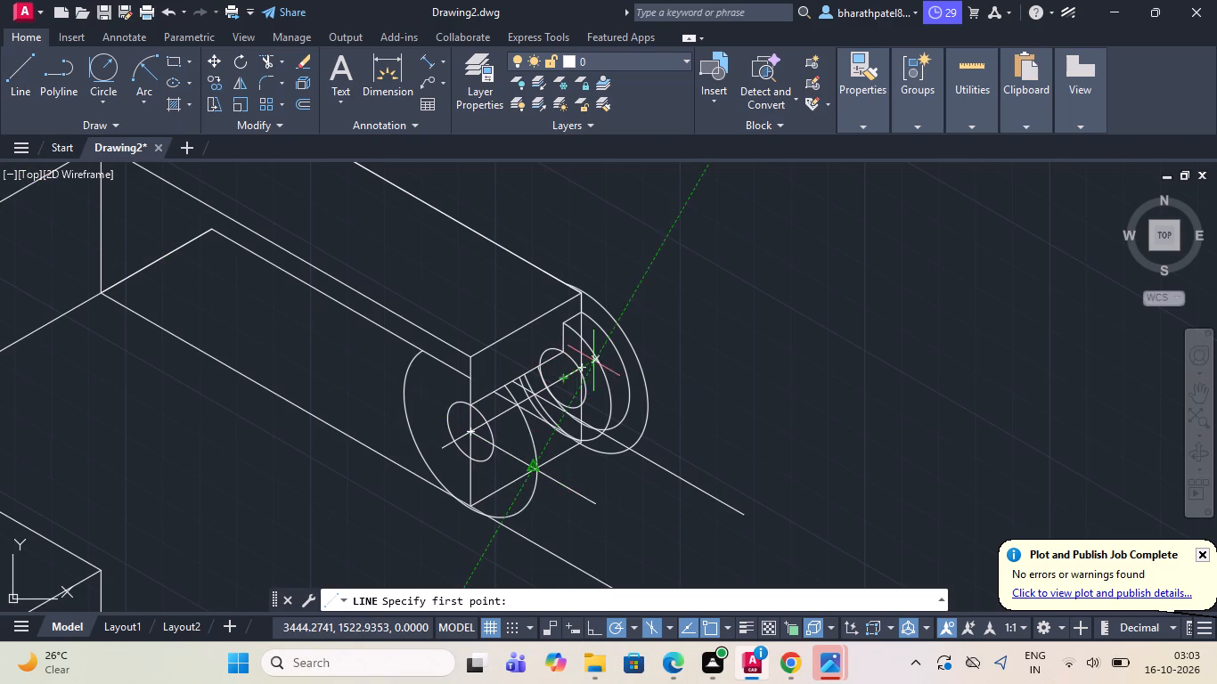
pyautogui.scroll(3, 562, 370)
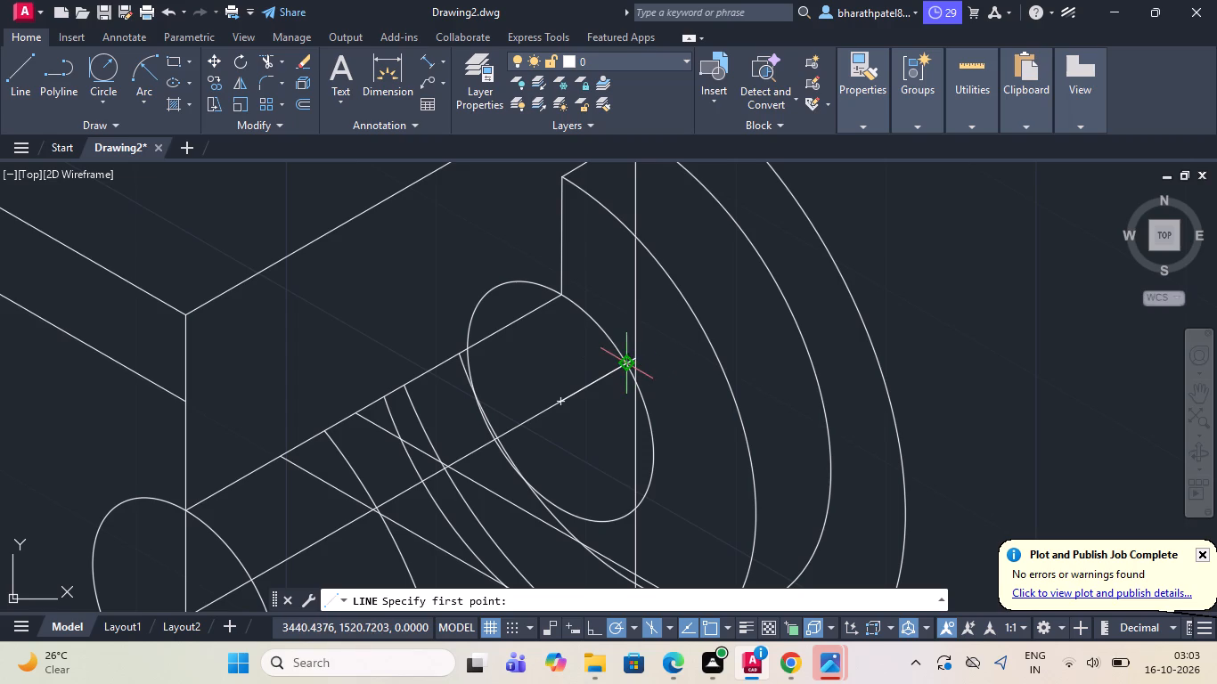
pyautogui.click(635, 358)
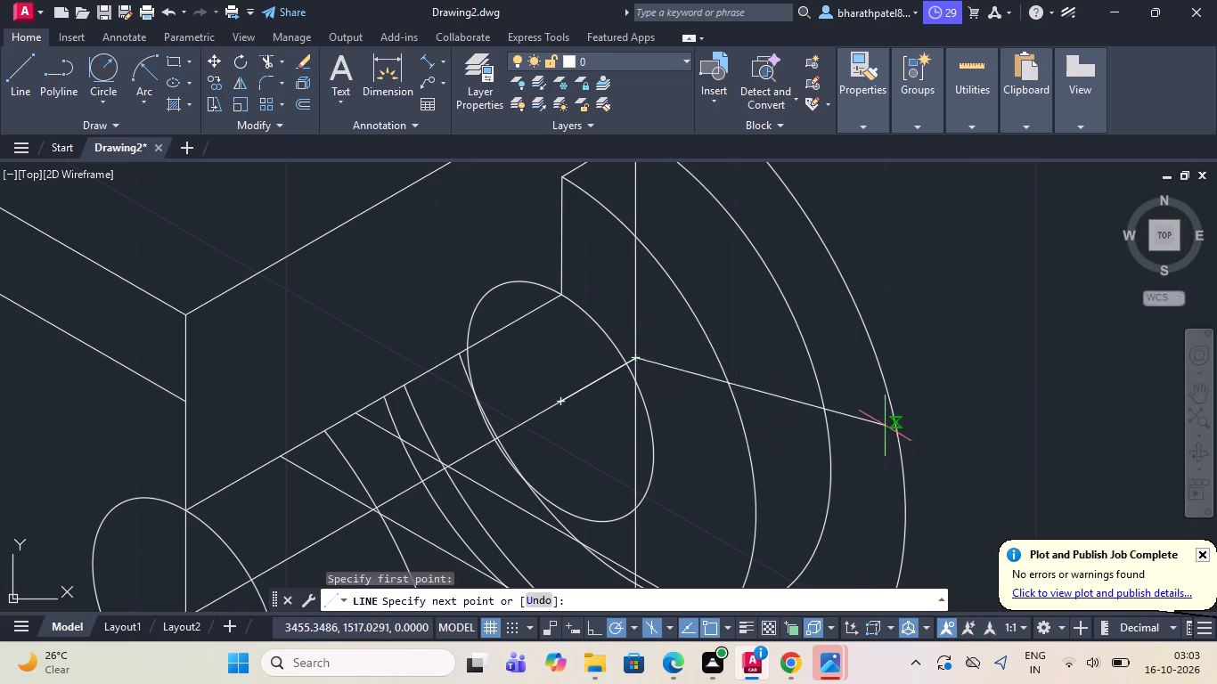
pyautogui.scroll(-3, 885, 424)
pyautogui.moveTo(936, 467); pyautogui.dragTo(937, 468)
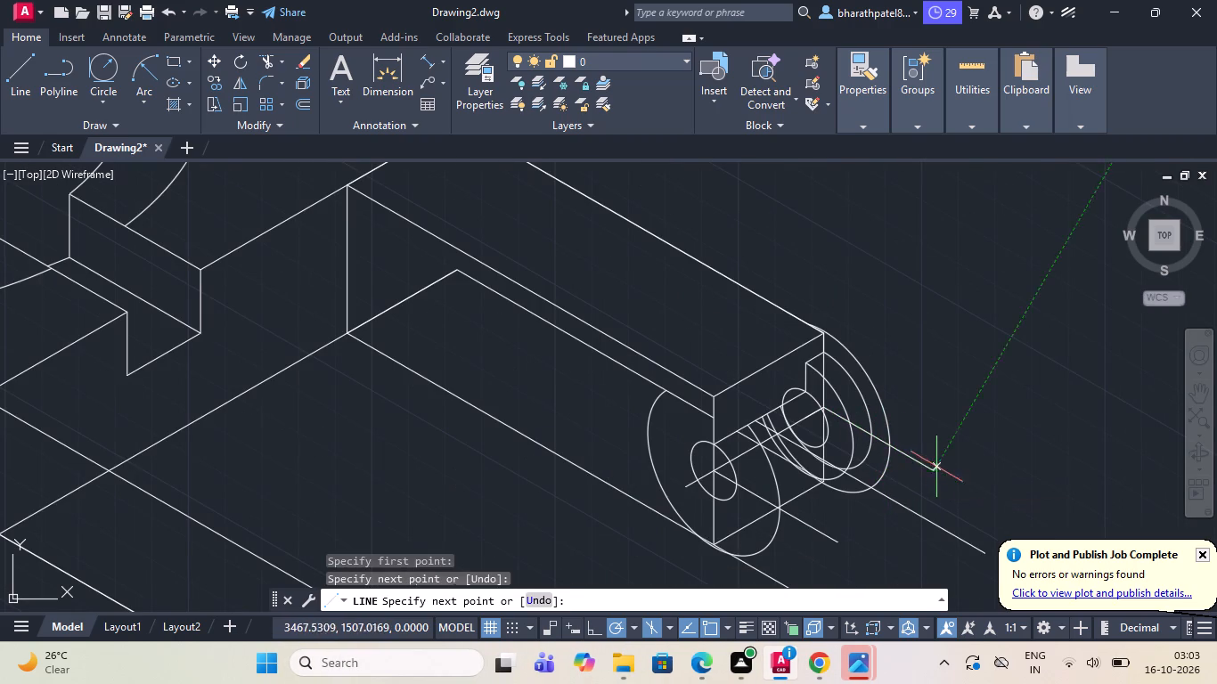
pyautogui.moveTo(937, 468); pyautogui.dragTo(939, 476)
pyautogui.press('Escape')
# Trim the top of the recessed isocircle's arc between the notch's short vertical line and the arm's vertical line.
pyautogui.scroll(-2, 815, 444)
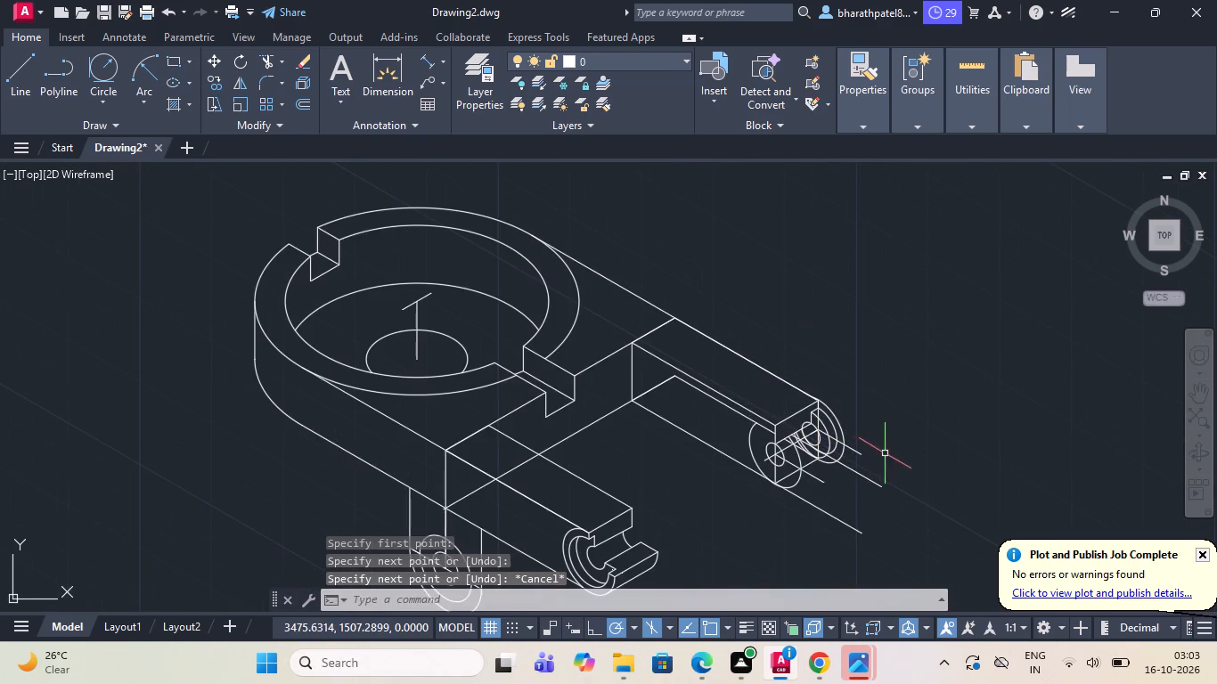
pyautogui.scroll(3, 886, 453)
pyautogui.scroll(-3, 858, 439)
pyautogui.scroll(2, 837, 492)
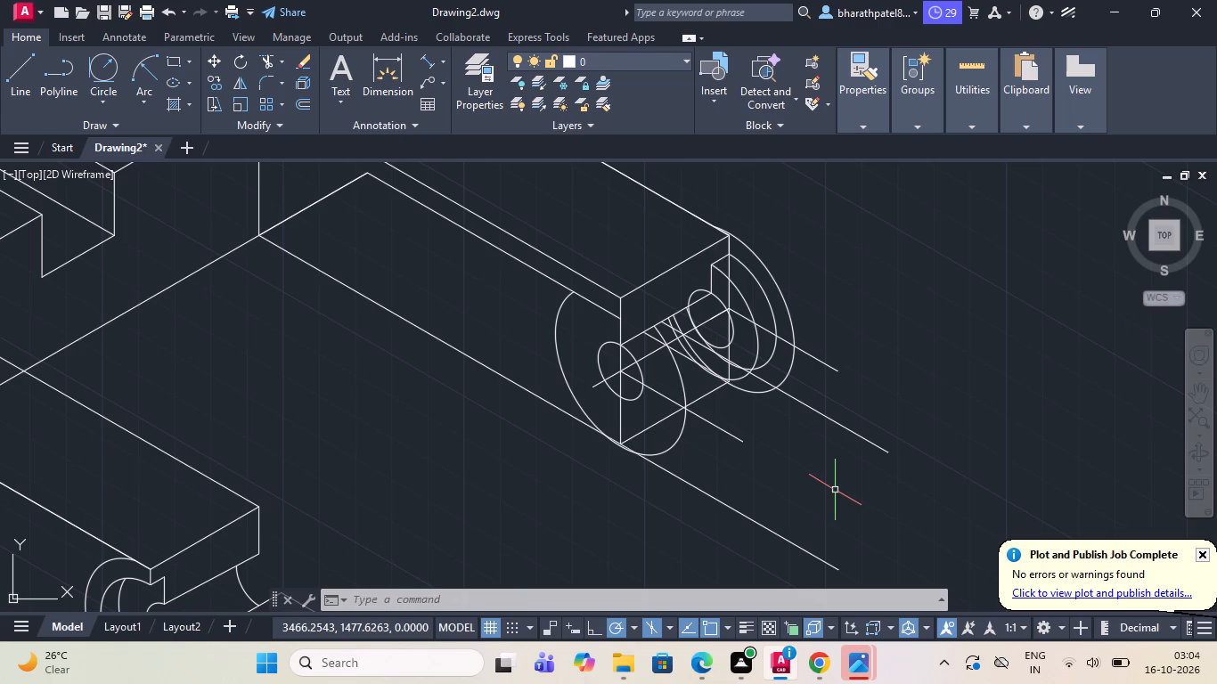
pyautogui.scroll(3, 801, 301)
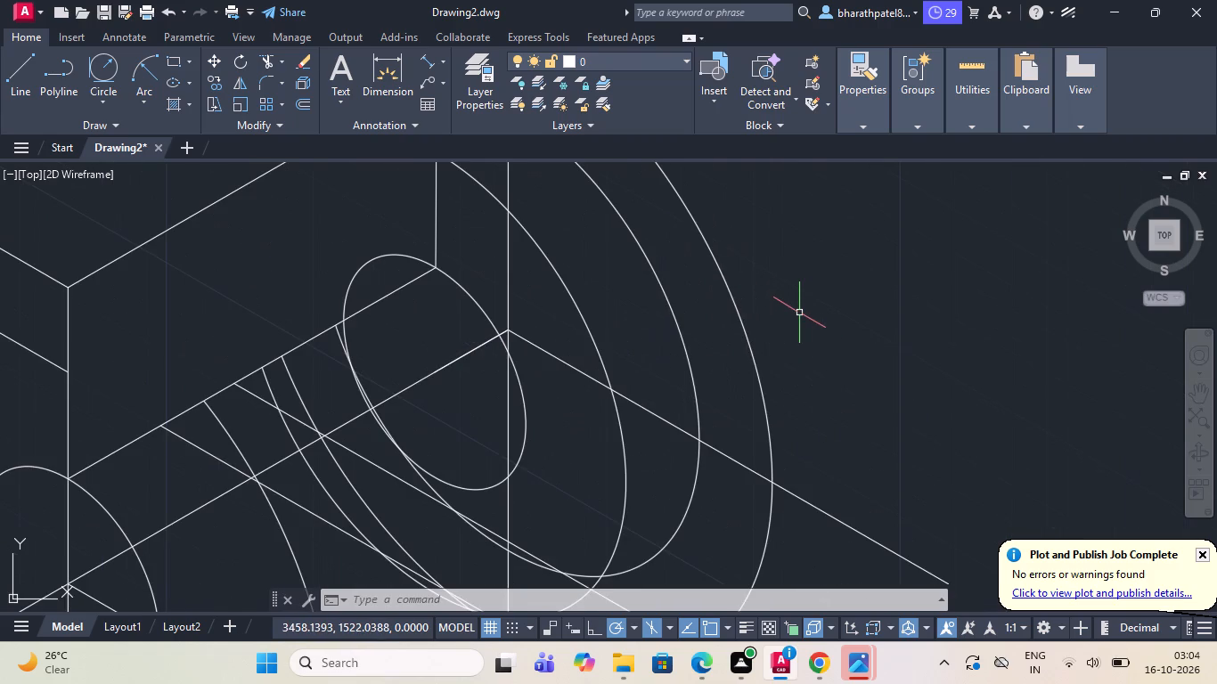
pyautogui.scroll(-1, 799, 314)
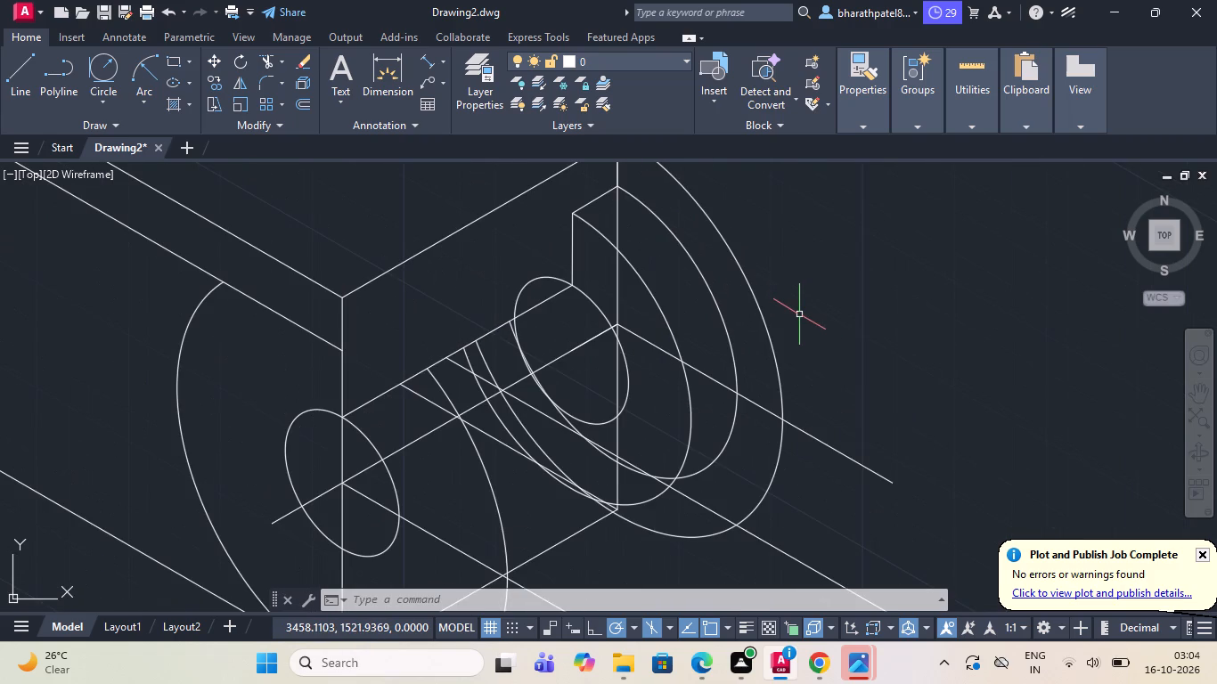
pyautogui.scroll(-1, 799, 314)
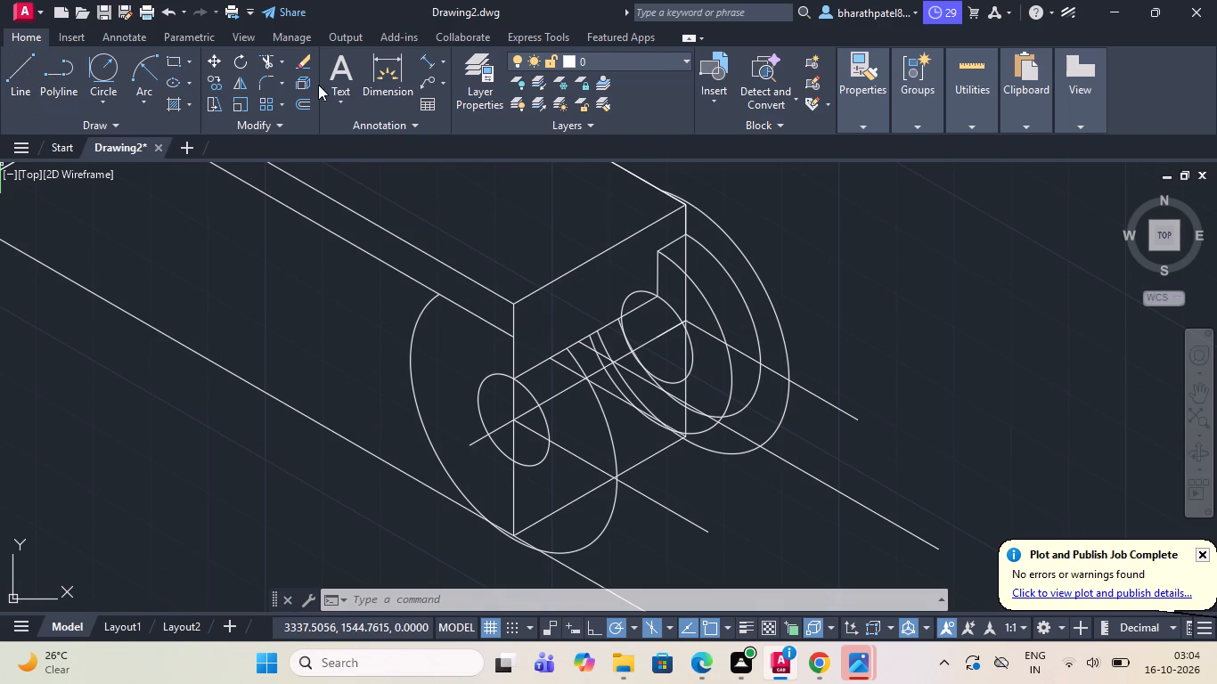
pyautogui.click(265, 66)
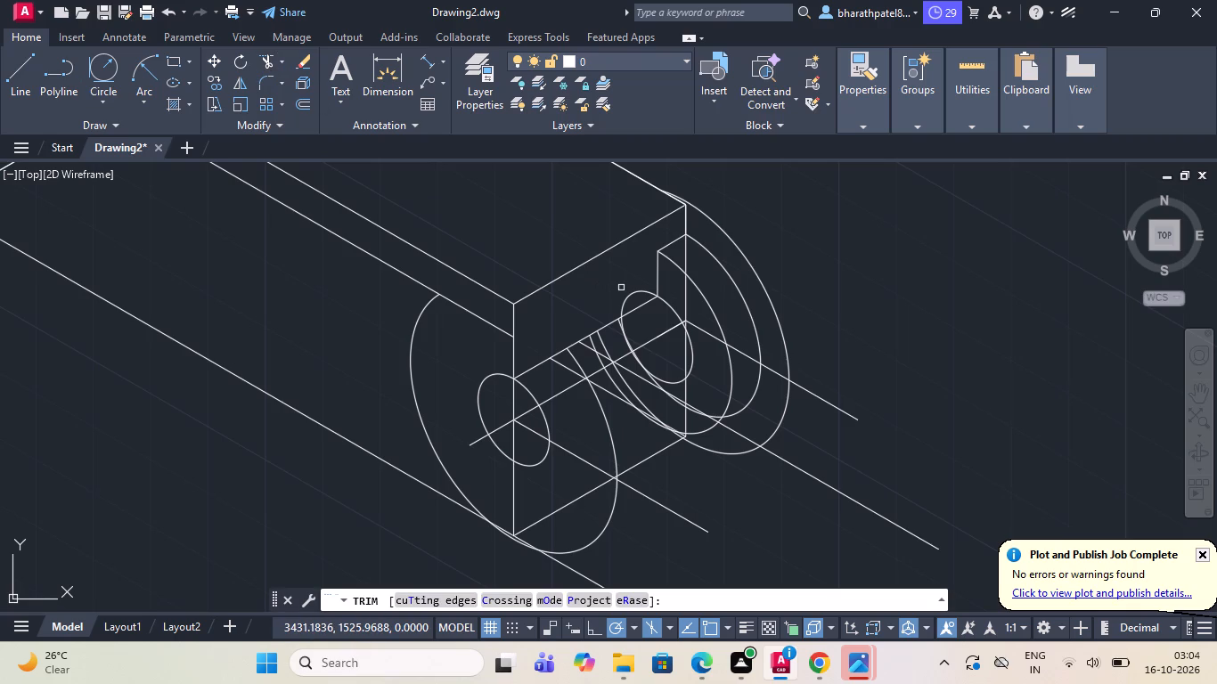
pyautogui.click(675, 263)
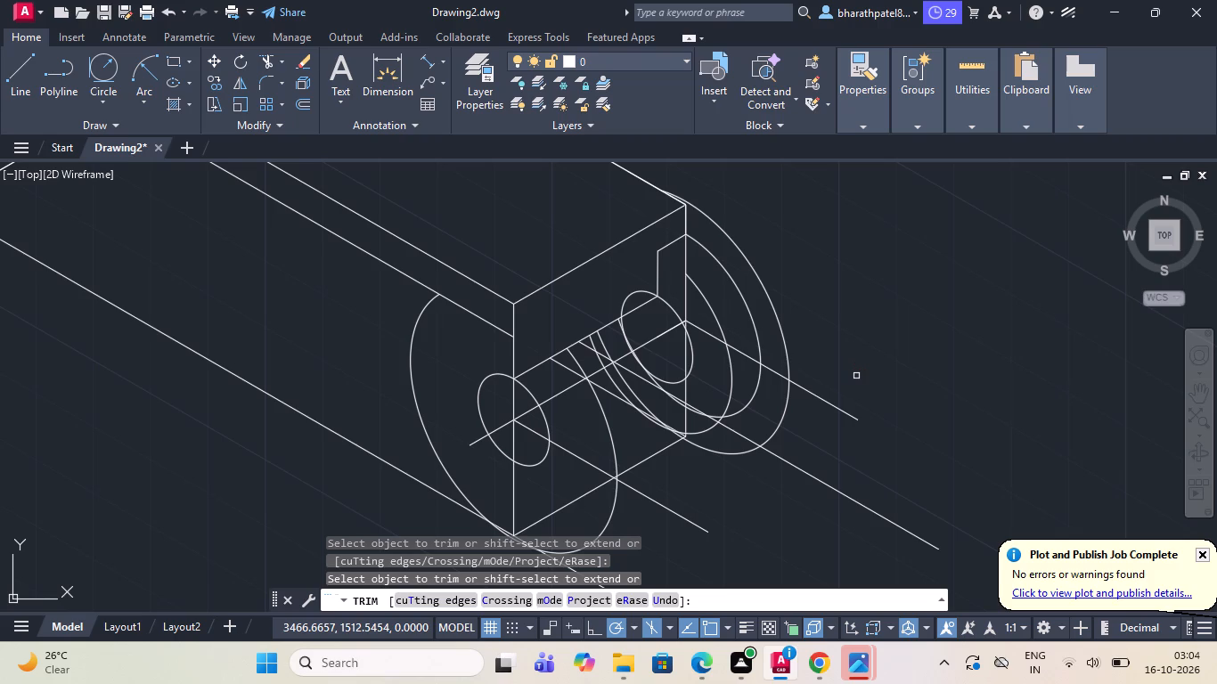
# Draw a short line at 210° from where the far 330° line meets the middle arc to just past the recessed arc.
pyautogui.moveTo(2, 59); pyautogui.dragTo(17, 75)
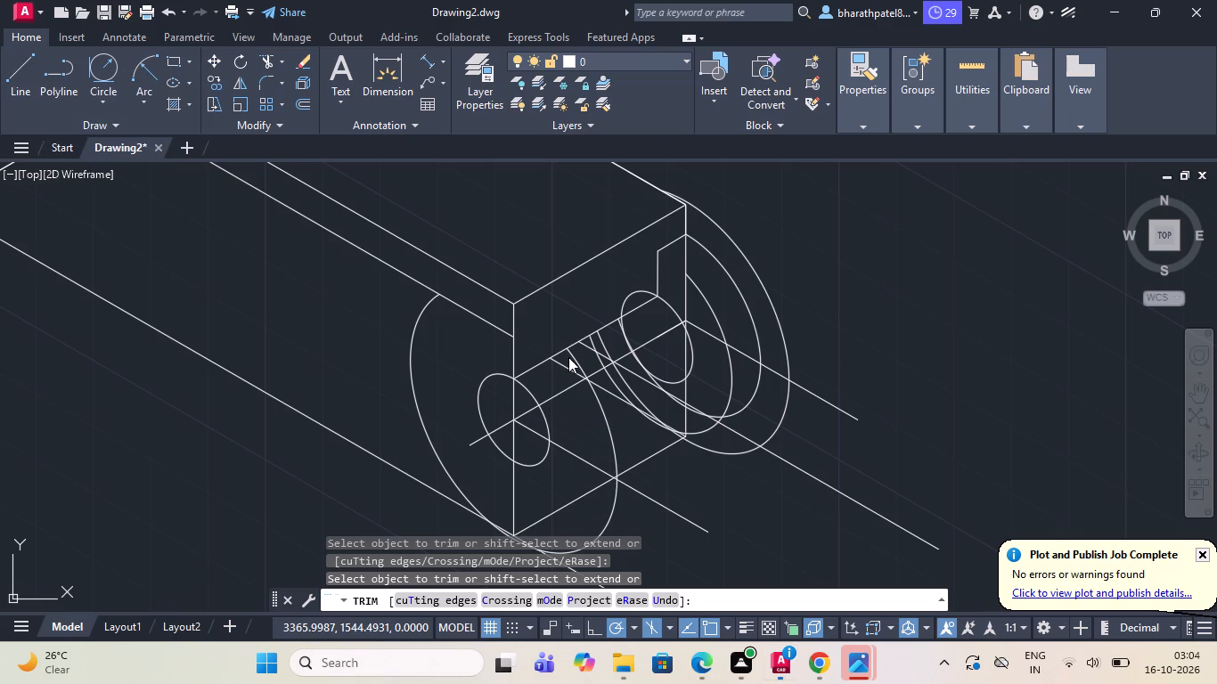
pyautogui.scroll(2, 785, 358)
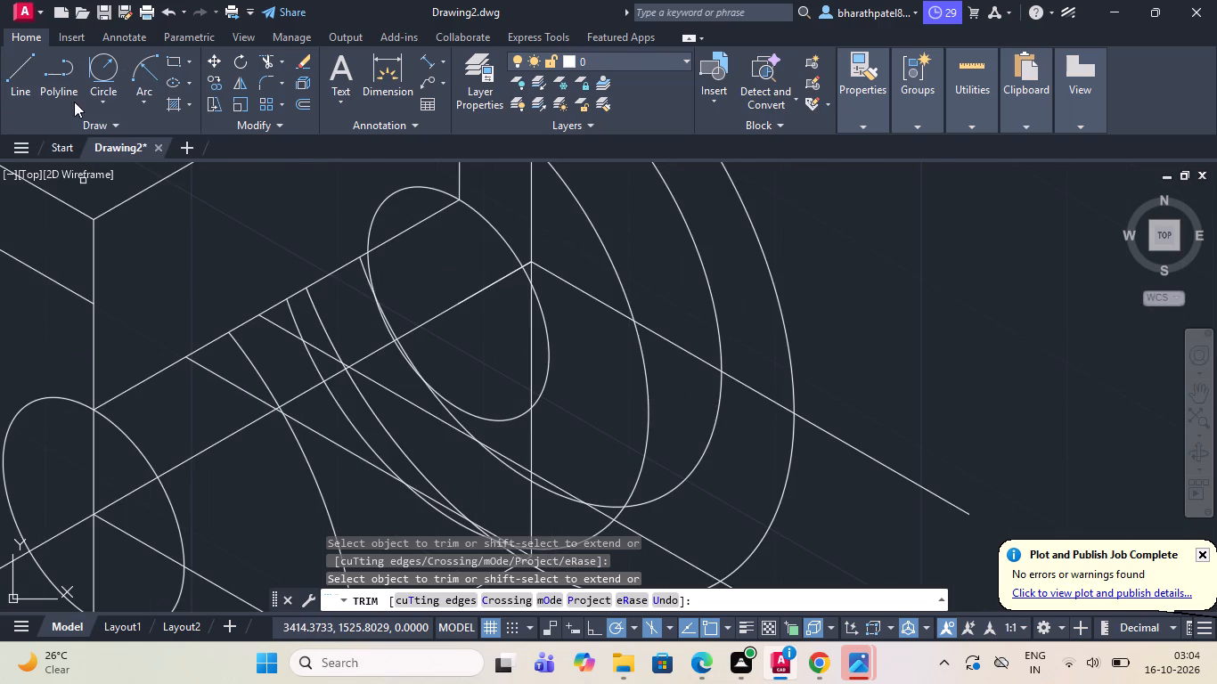
pyautogui.click(19, 67)
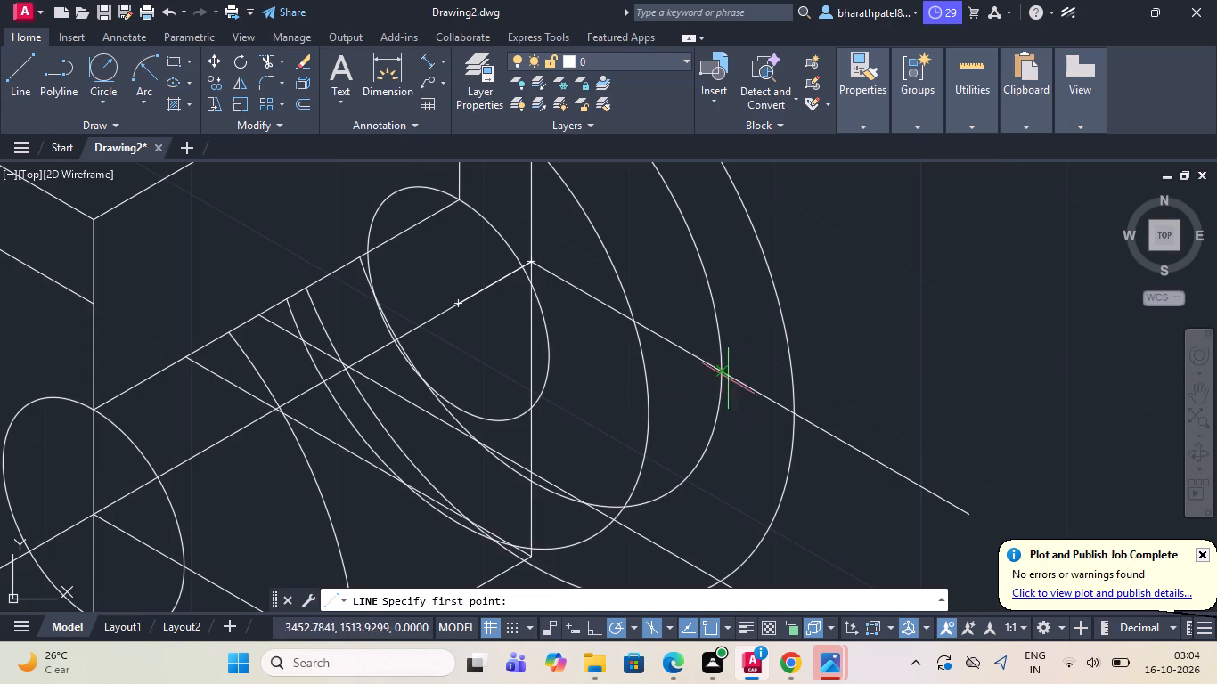
pyautogui.click(725, 374)
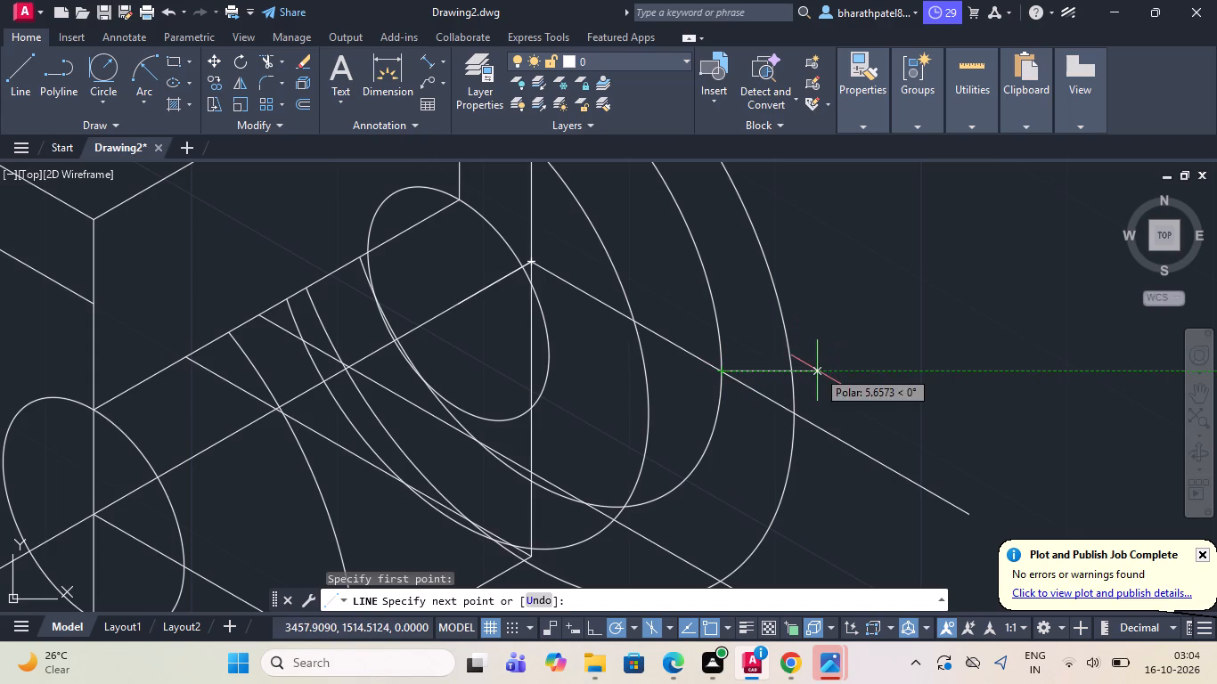
pyautogui.scroll(-2, 817, 370)
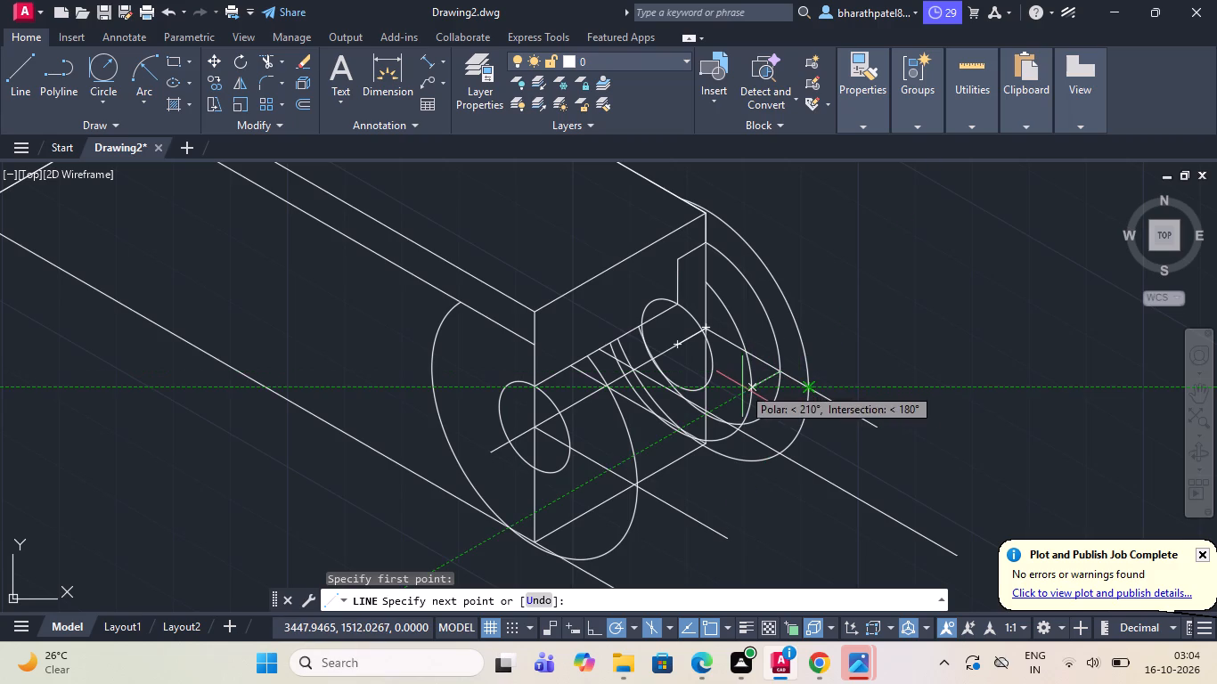
pyautogui.scroll(2, 742, 387)
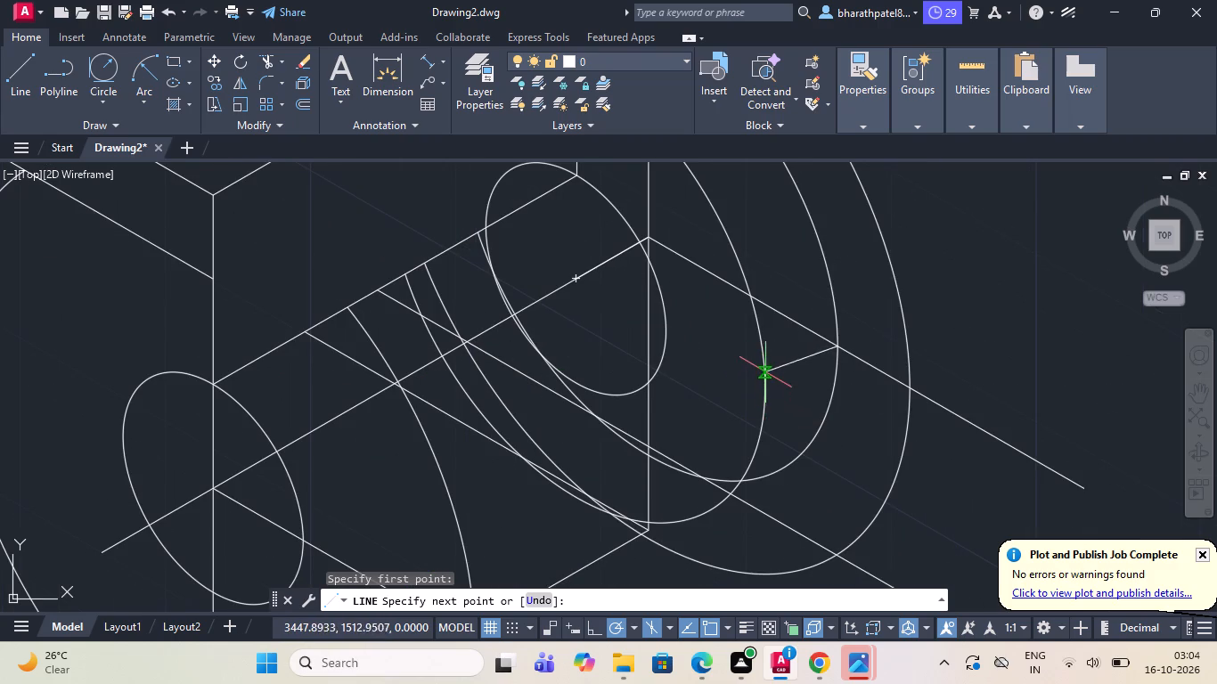
pyautogui.click(752, 399)
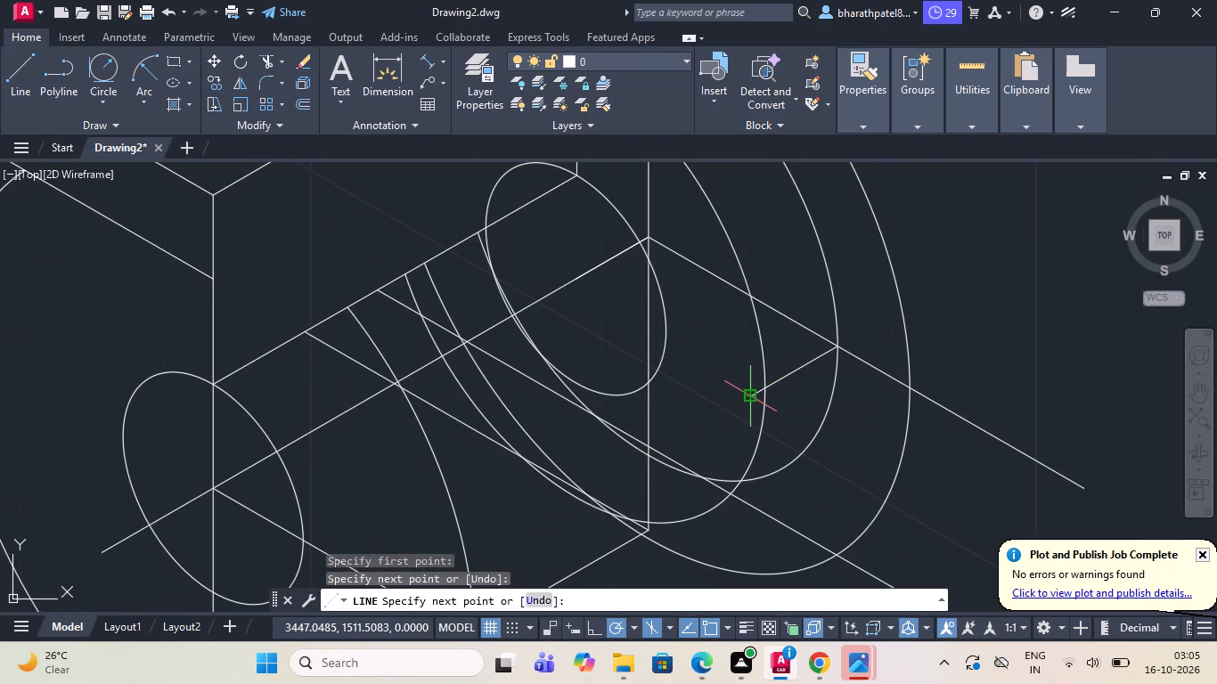
pyautogui.press('Escape')
# Trim the short 210° line's end that overshoots the recessed arc.
pyautogui.moveTo(259, 53); pyautogui.dragTo(340, 131)
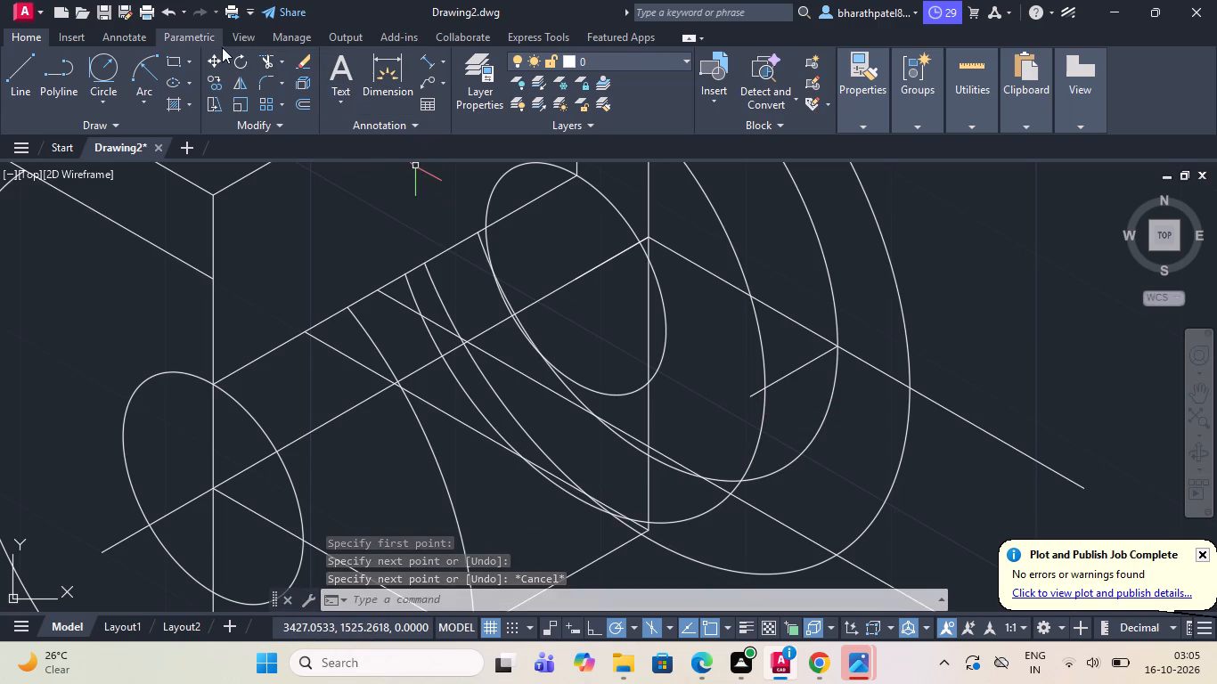
pyautogui.click(261, 63)
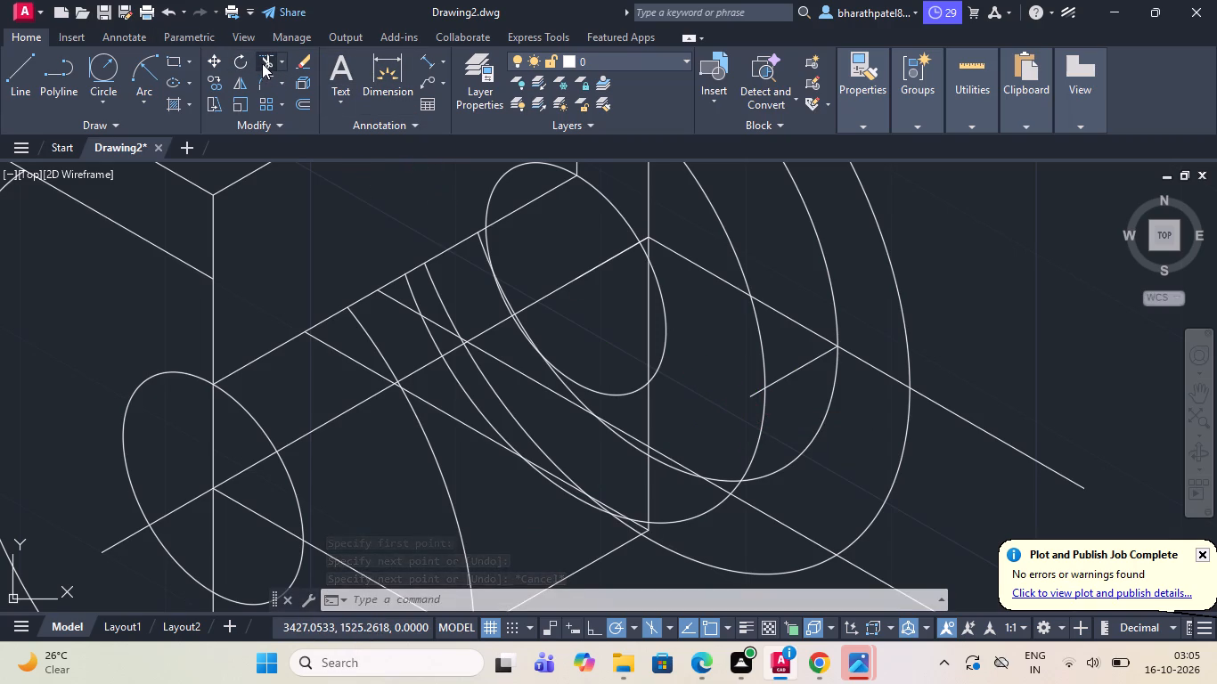
pyautogui.click(752, 397)
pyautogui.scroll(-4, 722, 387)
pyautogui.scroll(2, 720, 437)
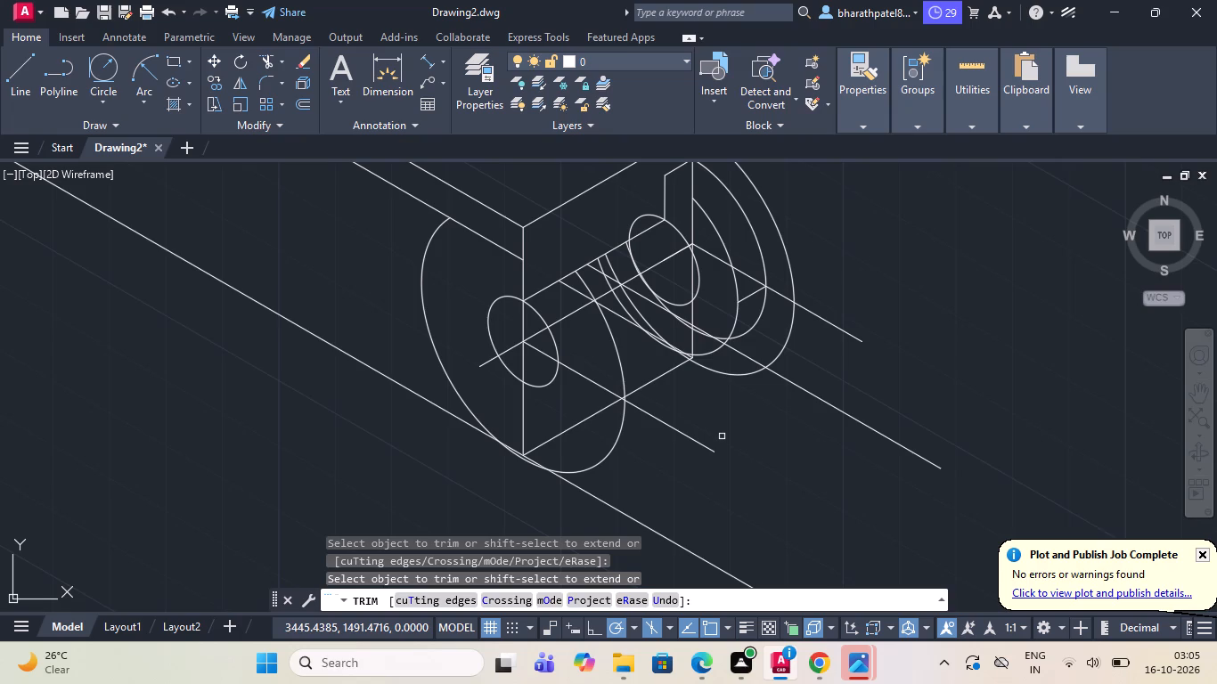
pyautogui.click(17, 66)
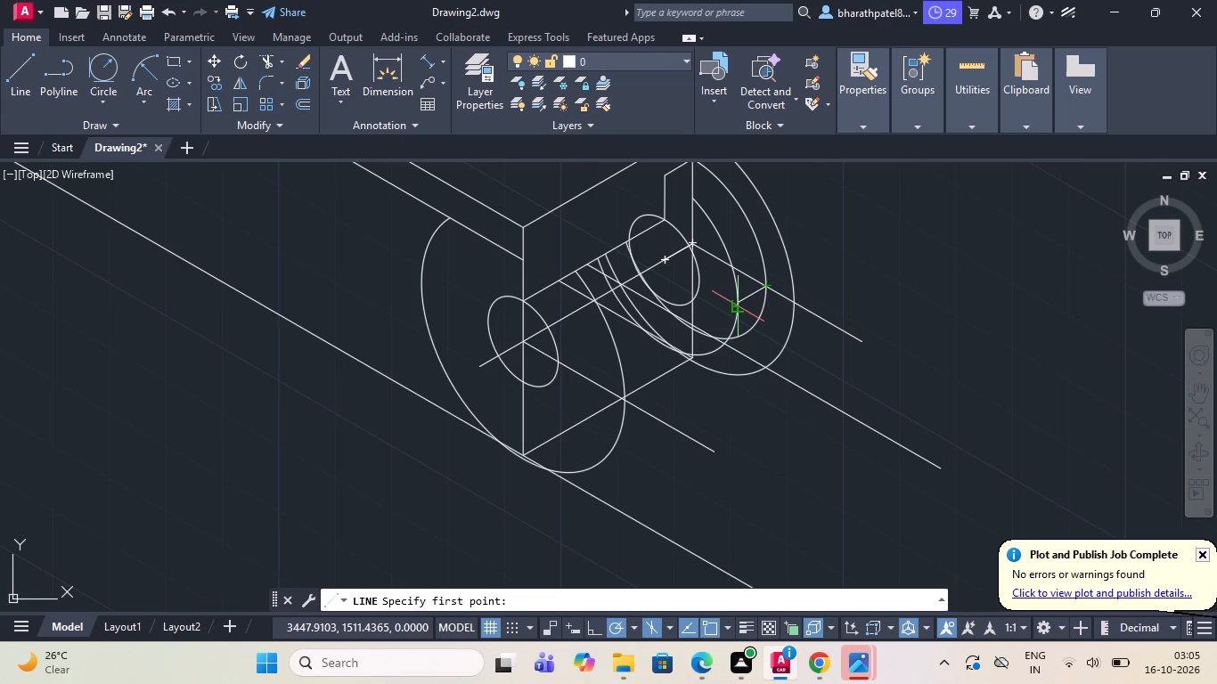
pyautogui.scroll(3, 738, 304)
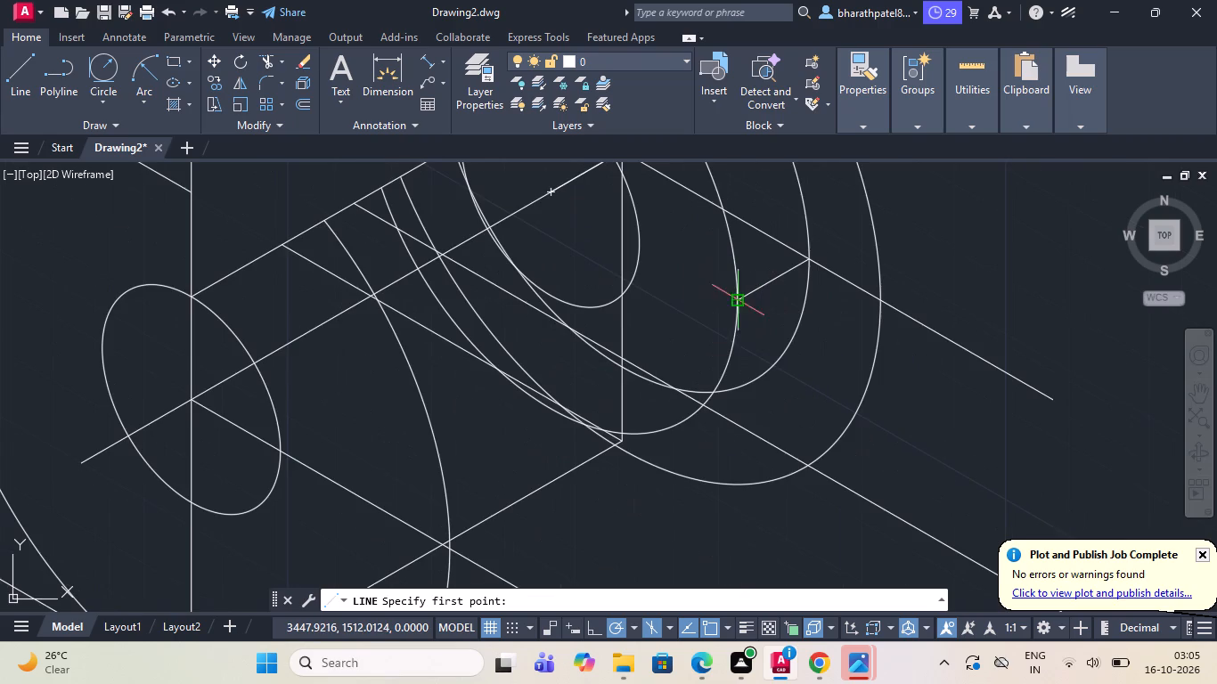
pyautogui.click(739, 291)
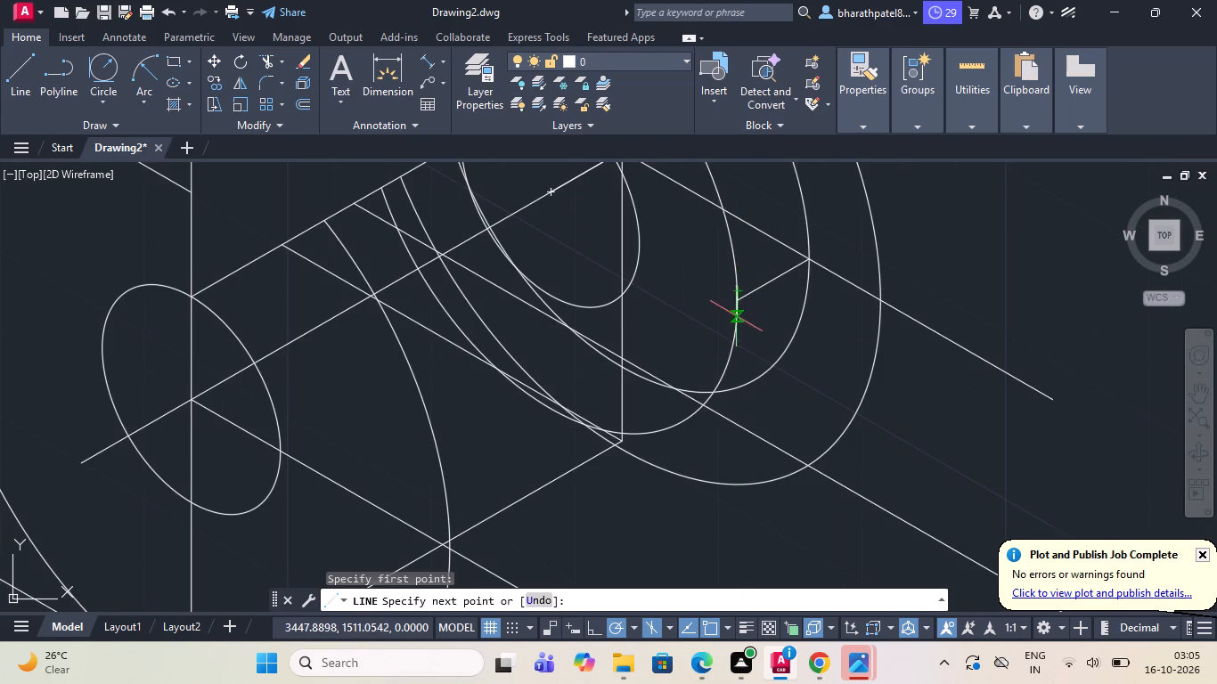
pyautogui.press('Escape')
# Draw a line from the short 210° line's inner end on the recessed arc to the far hole's edge.
pyautogui.moveTo(24, 67); pyautogui.dragTo(33, 68)
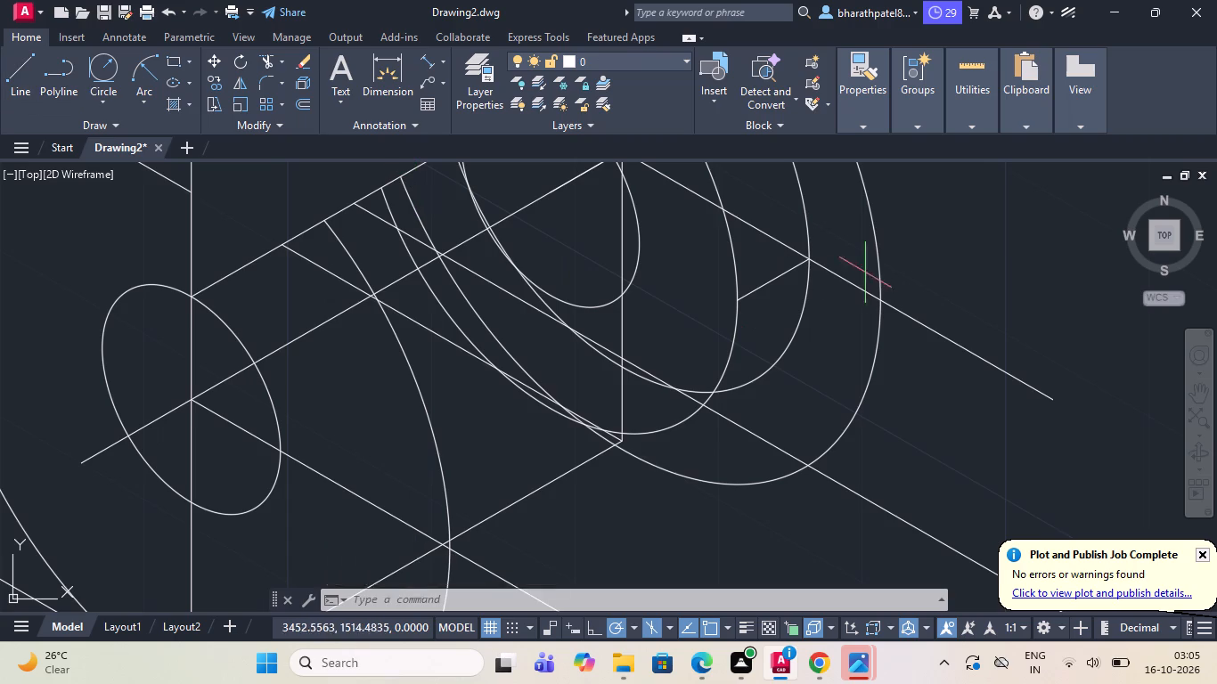
pyautogui.moveTo(732, 302); pyautogui.dragTo(724, 297)
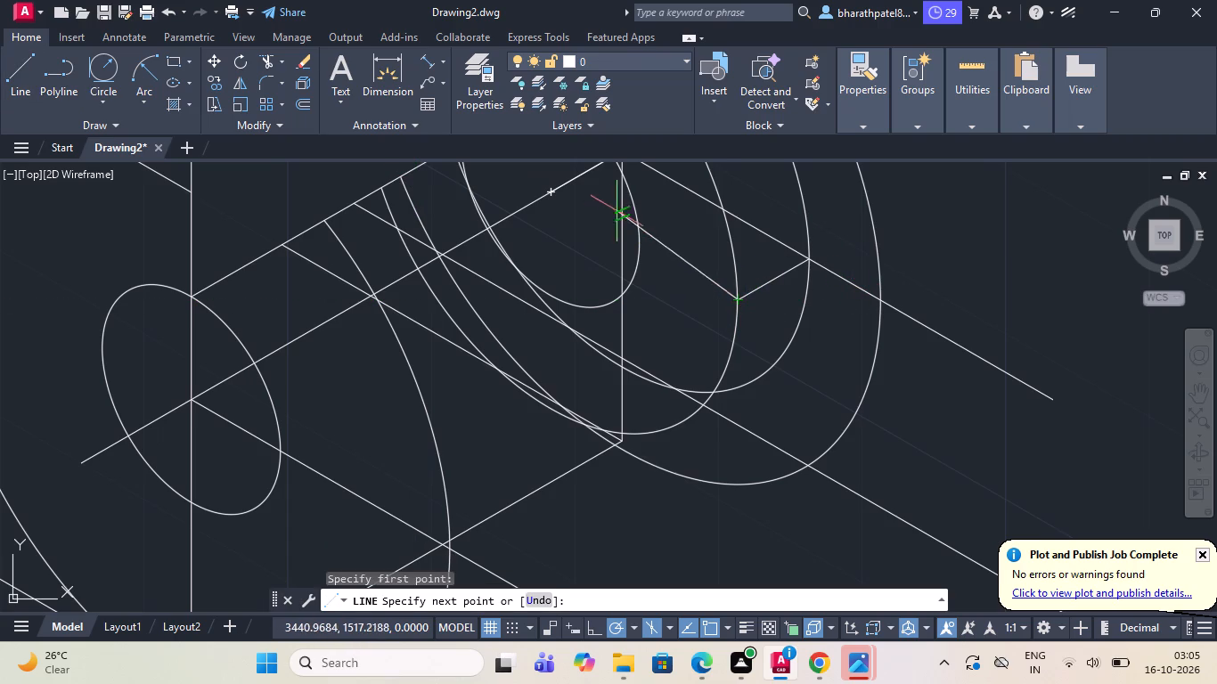
pyautogui.click(633, 267)
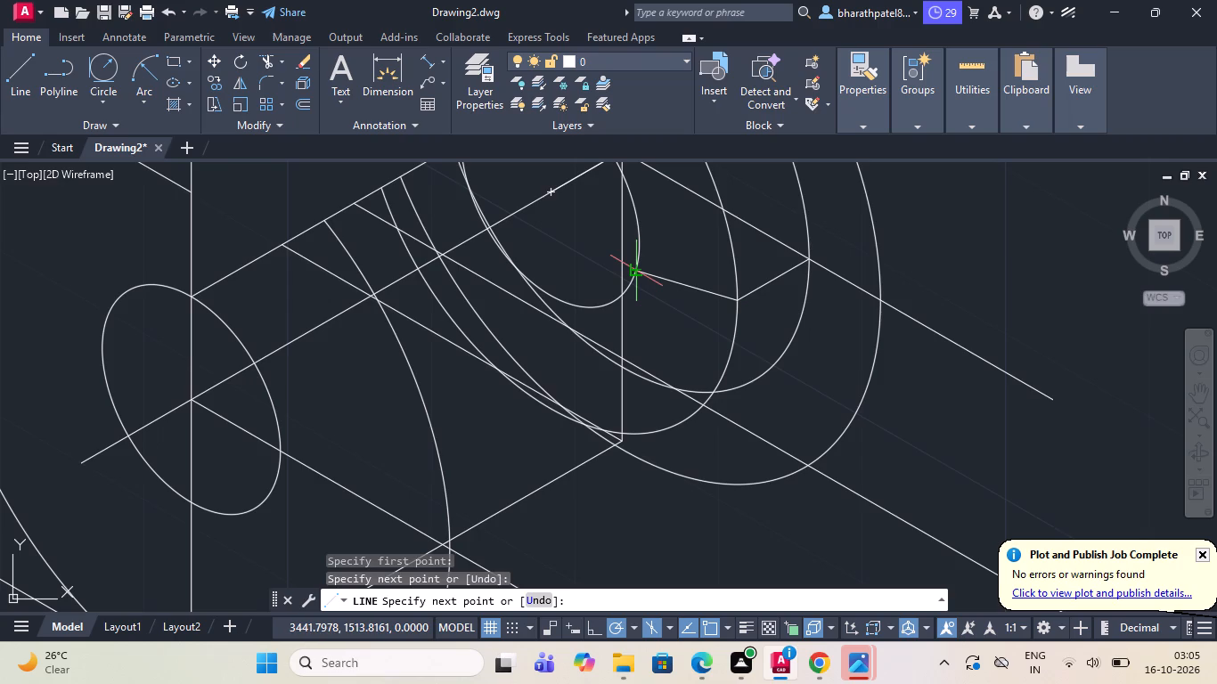
pyautogui.scroll(-4, 633, 267)
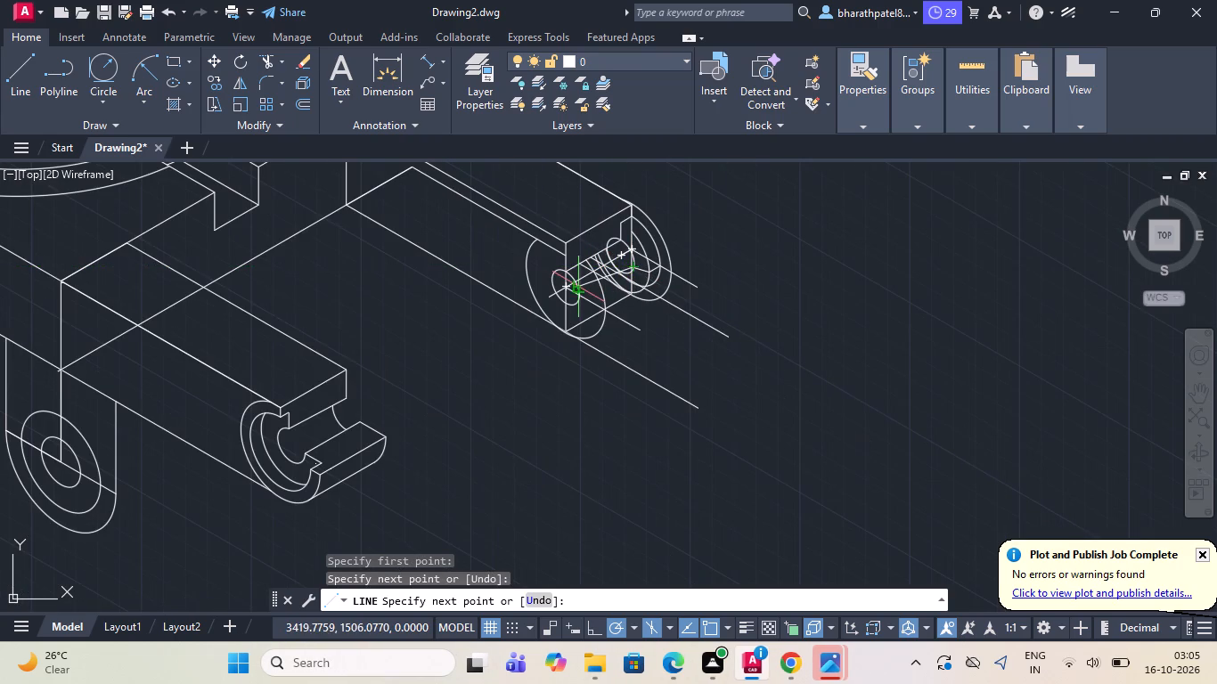
pyautogui.scroll(4, 576, 289)
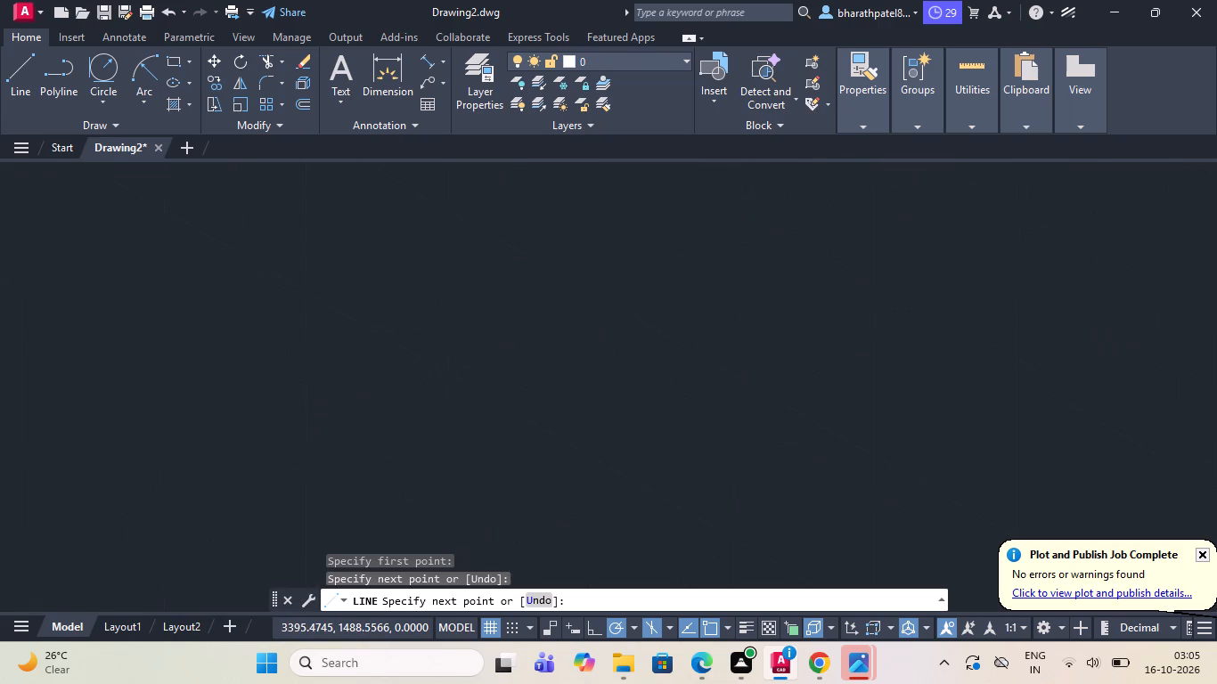
pyautogui.press('Escape')
# Draw a line about 52 long at 210° from that point on the far hole's edge, past the near large isocircle.
pyautogui.scroll(-2, 165, 500)
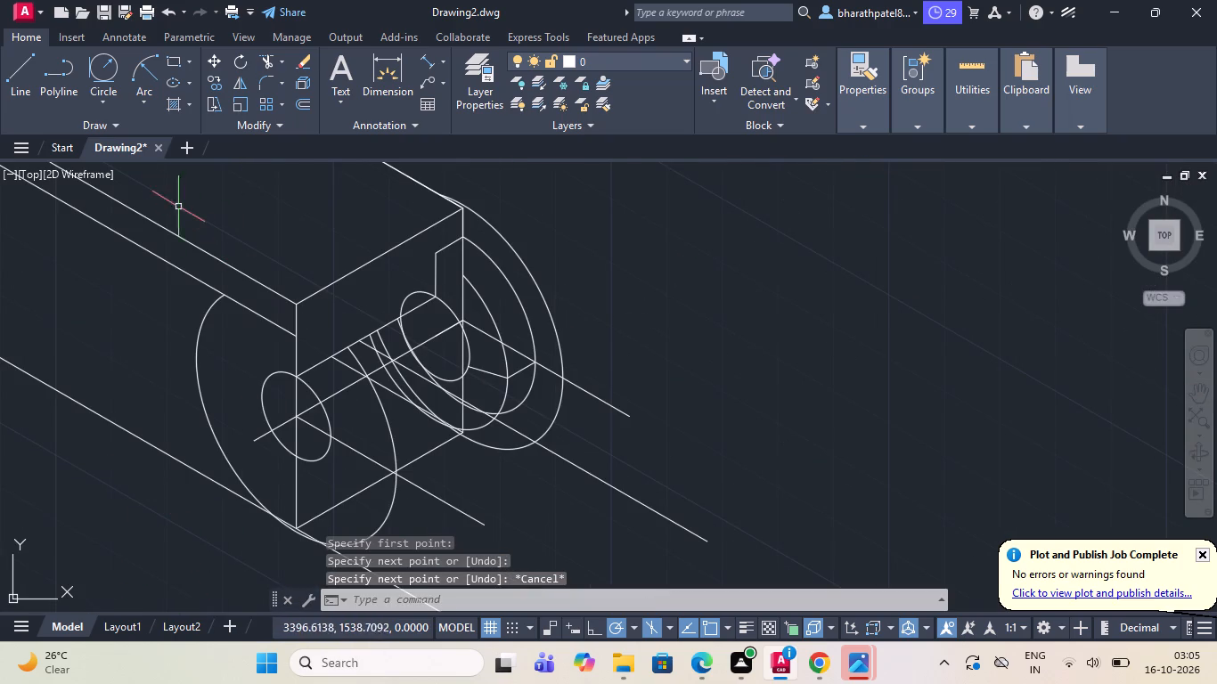
pyautogui.moveTo(9, 61); pyautogui.dragTo(12, 75)
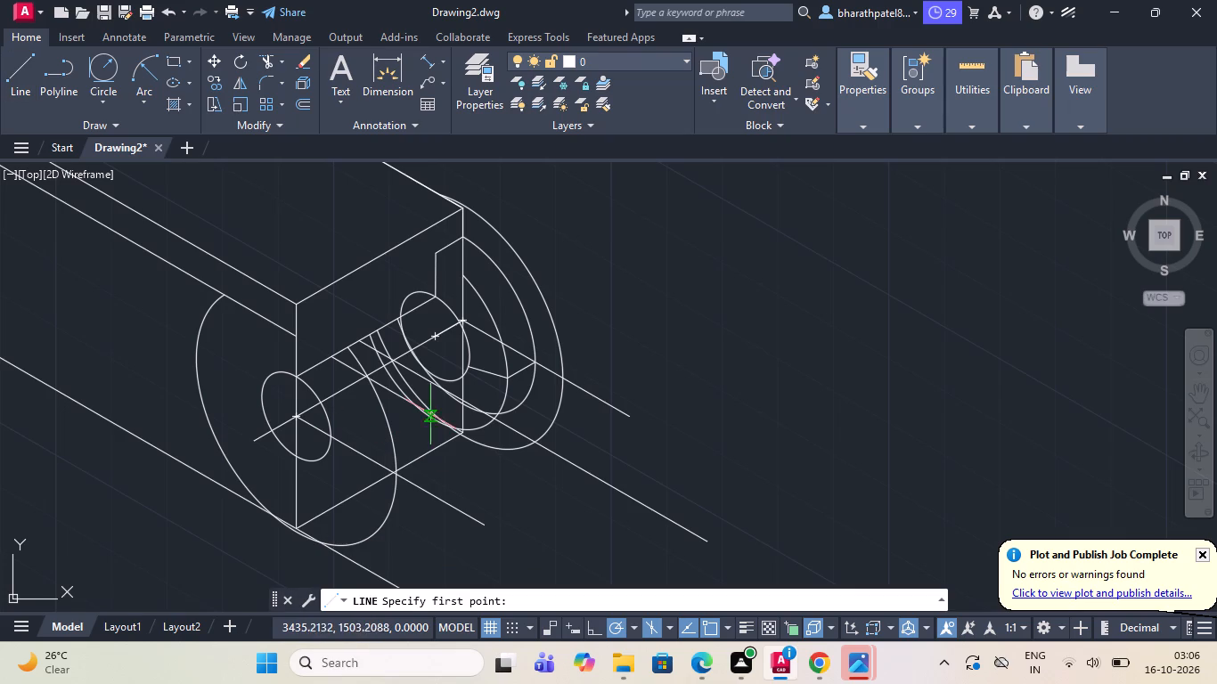
pyautogui.scroll(3, 451, 392)
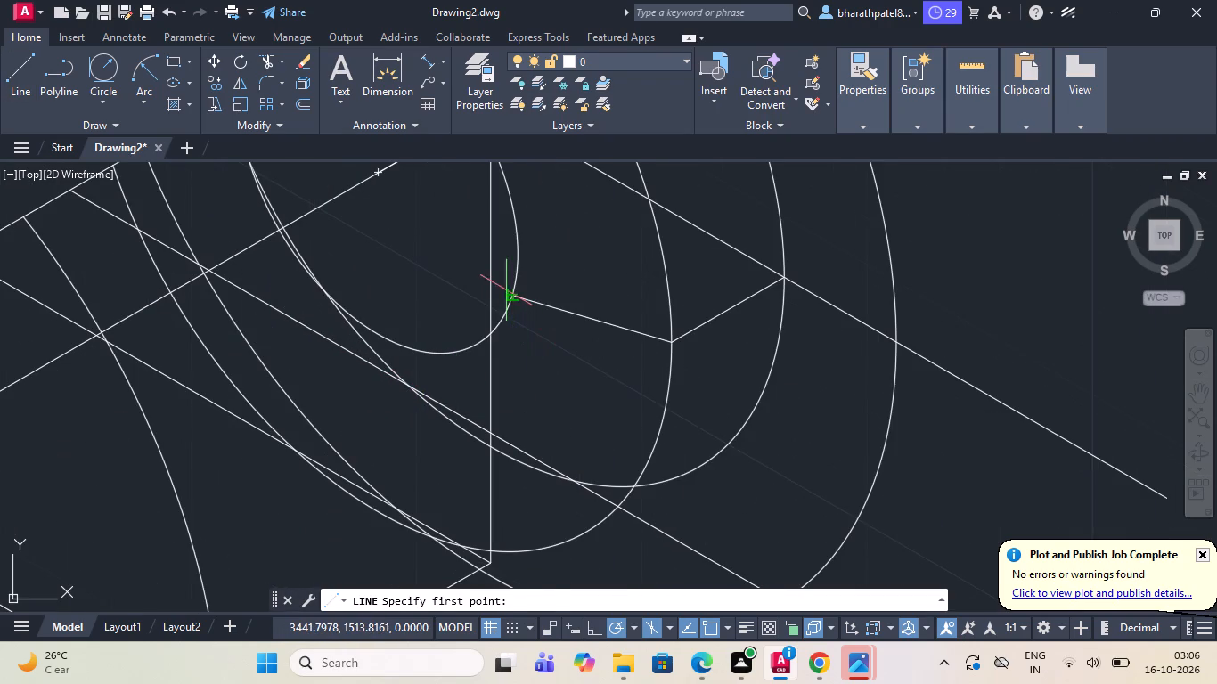
pyautogui.click(506, 290)
pyautogui.scroll(-3, 505, 291)
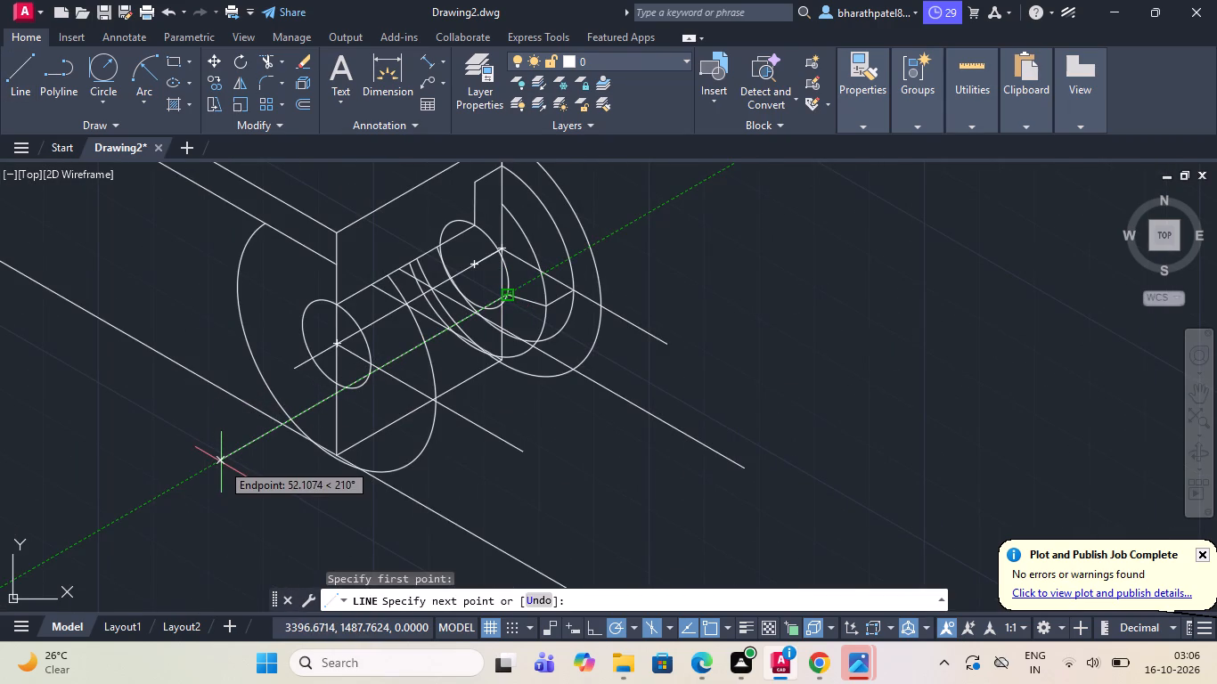
pyautogui.click(221, 462)
pyautogui.press('Escape')
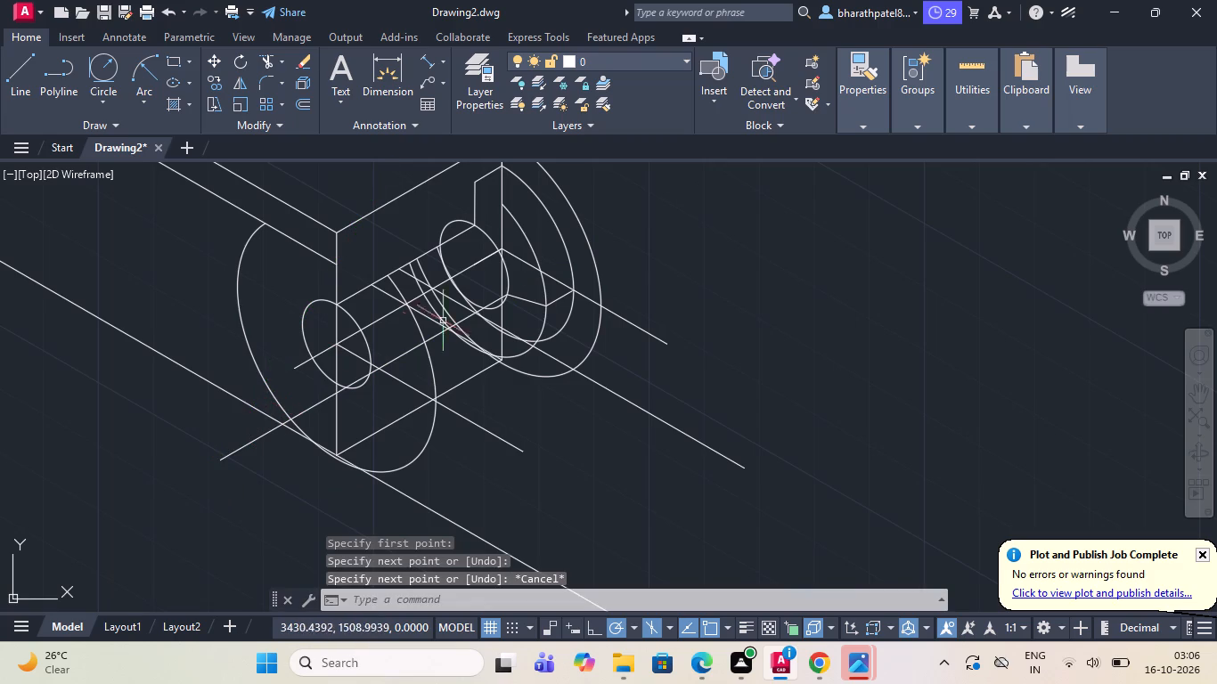
# Trim the far isocircles' arcs above the 330° line and the far hole's arc above the notch edge.
pyautogui.scroll(3, 455, 309)
pyautogui.scroll(-5, 453, 310)
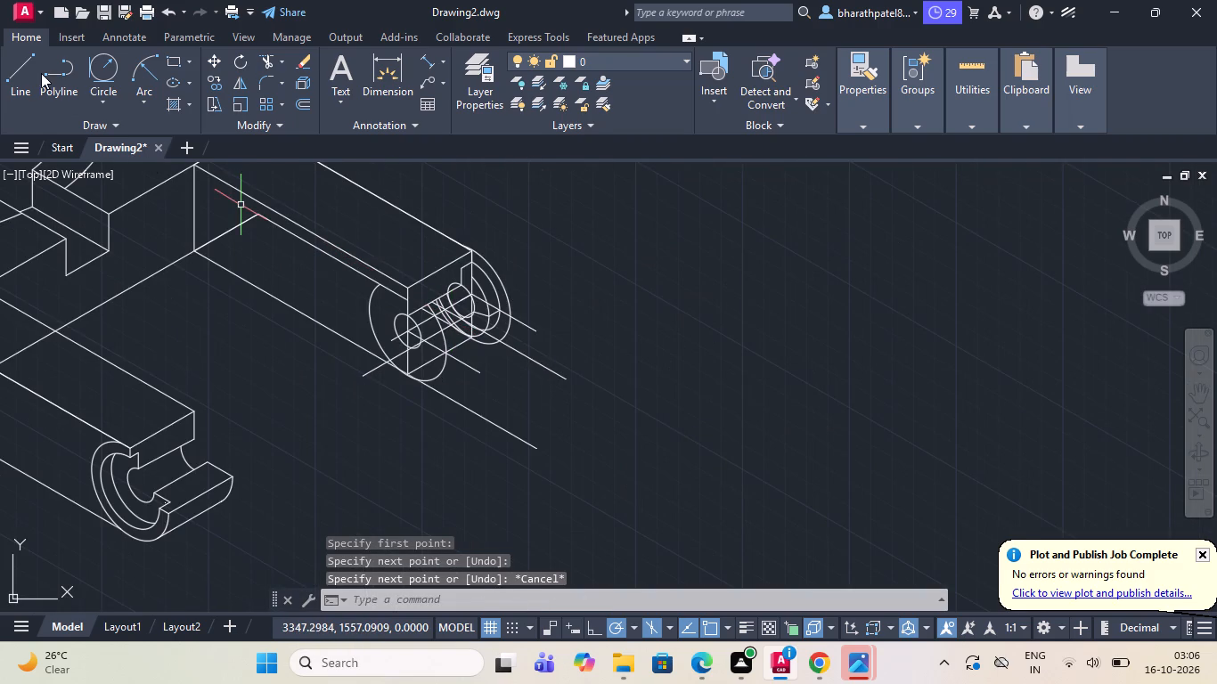
pyautogui.click(268, 61)
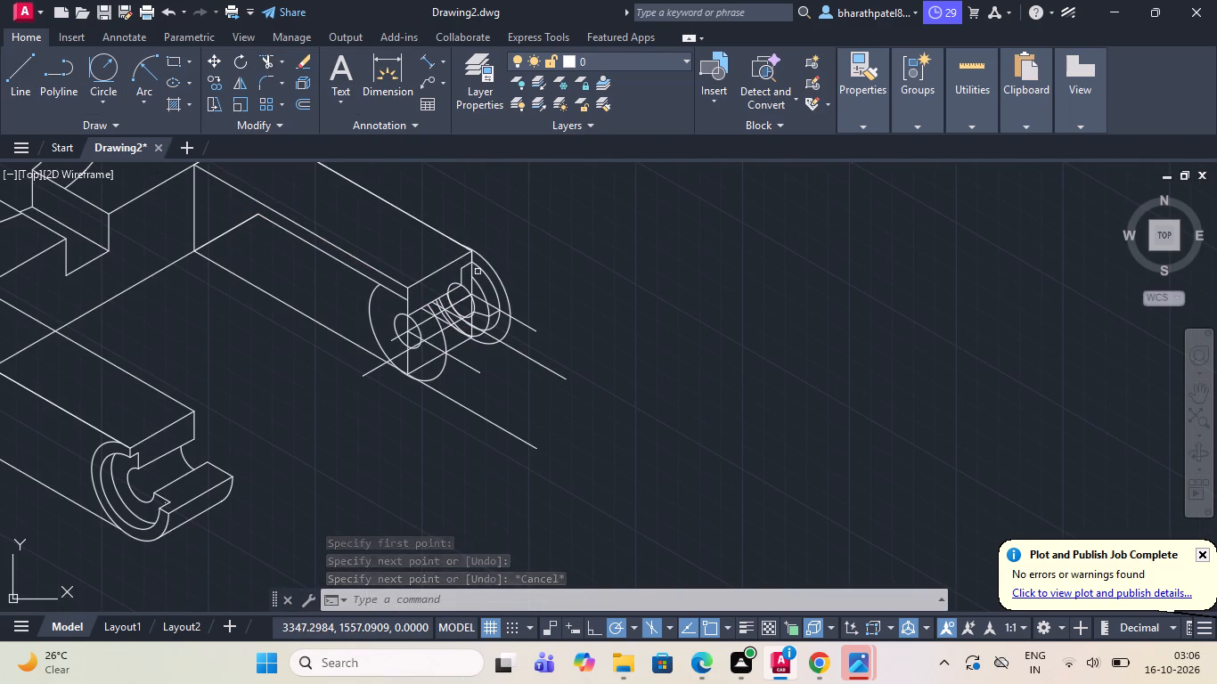
pyautogui.scroll(4, 481, 275)
pyautogui.moveTo(432, 352); pyautogui.dragTo(773, 295)
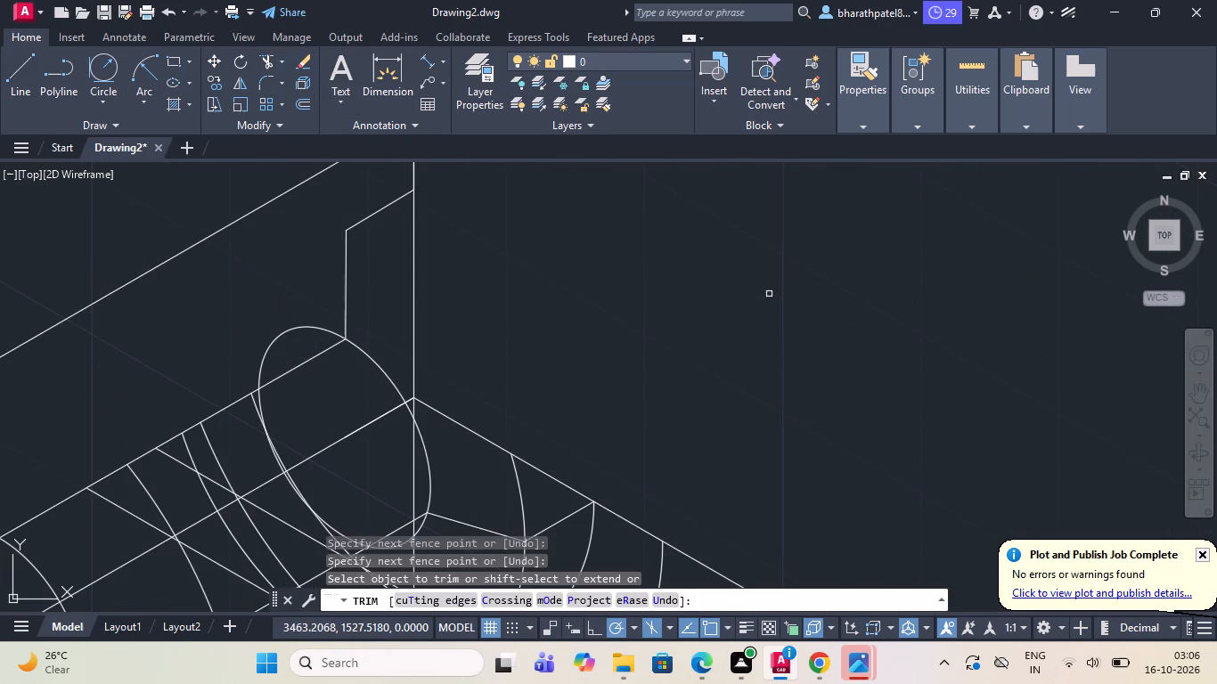
pyautogui.scroll(-2, 768, 297)
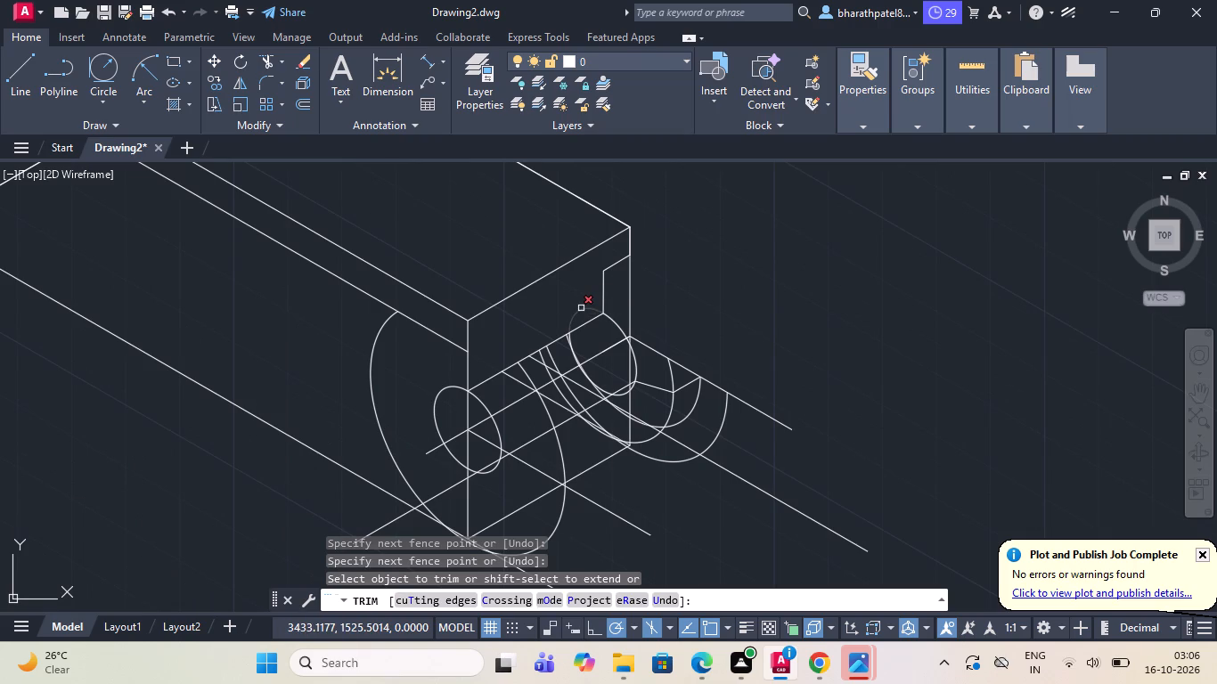
pyautogui.click(581, 311)
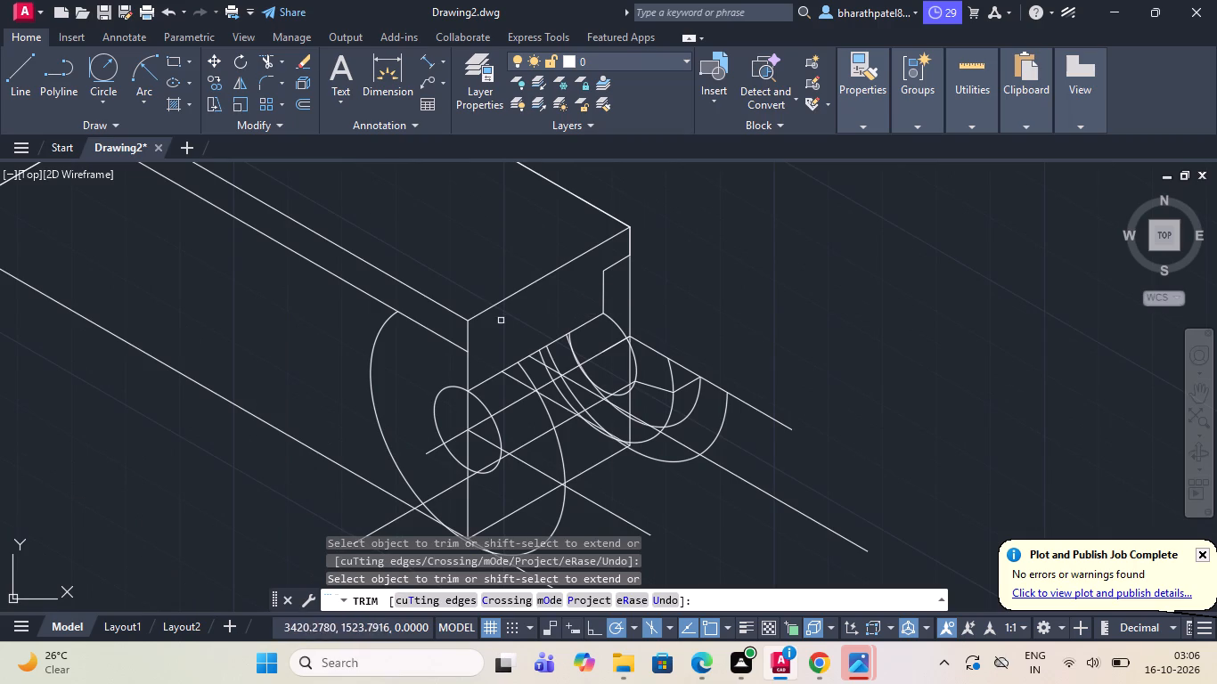
# Trim the near large isocircle's arc down to the arm's lower edge, and the cross line's end outside the near hole.
pyautogui.click(379, 322)
pyautogui.click(383, 354)
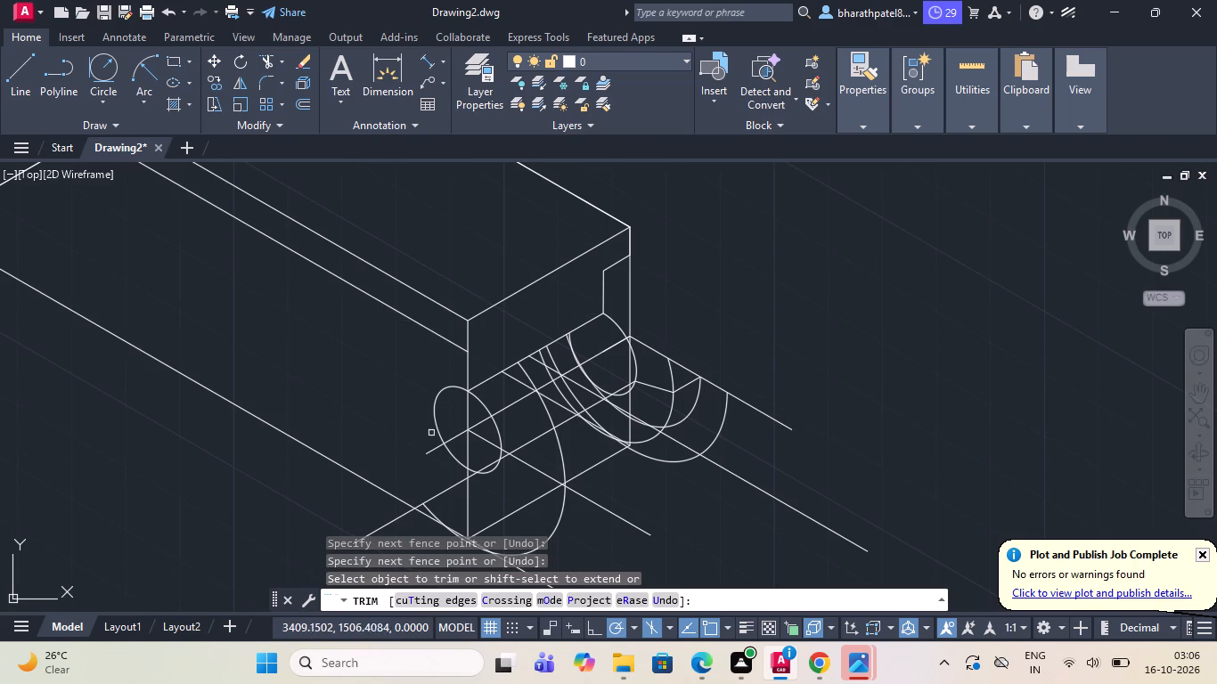
pyautogui.click(436, 448)
pyautogui.scroll(-2, 402, 405)
pyautogui.scroll(4, 406, 459)
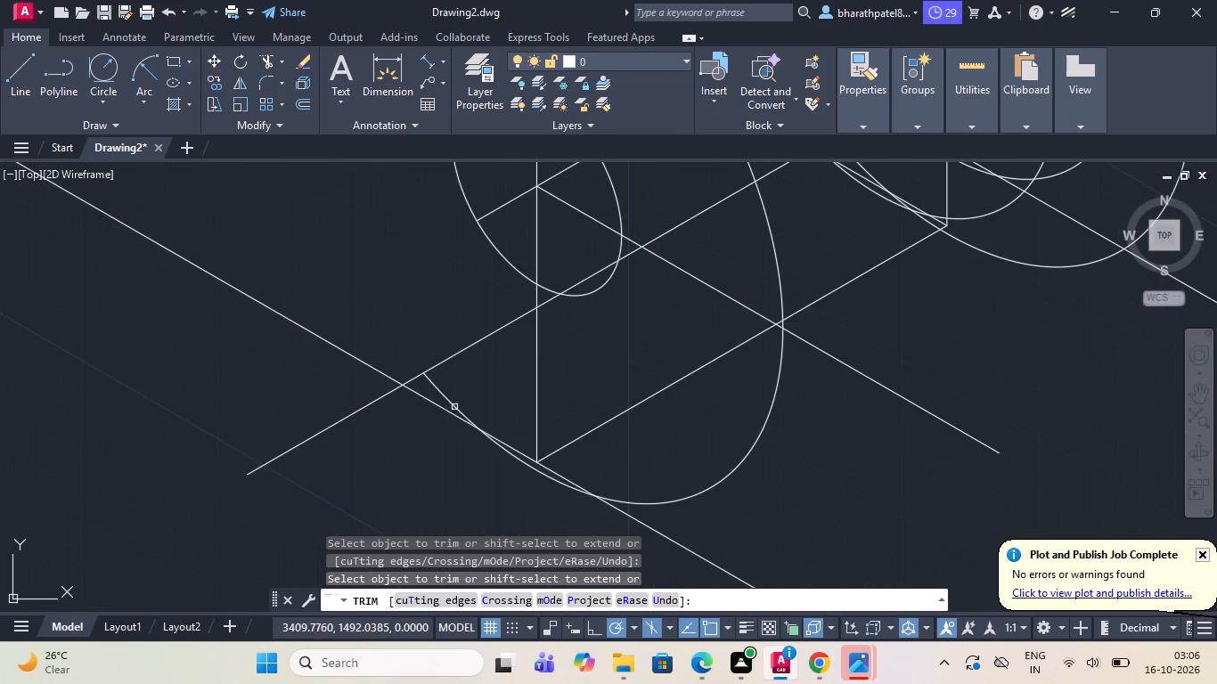
pyautogui.click(445, 396)
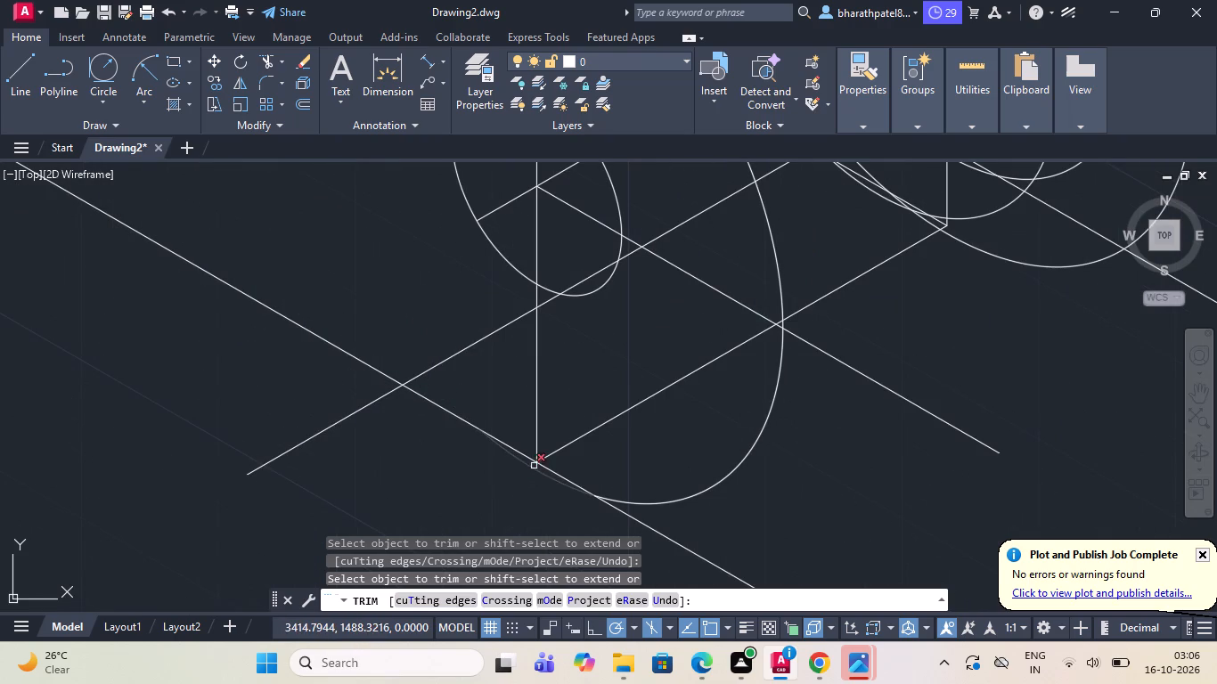
pyautogui.click(537, 467)
# Trim the cross lines and the 210° line inside the near hole and between it and the near large arc.
pyautogui.scroll(-1, 543, 438)
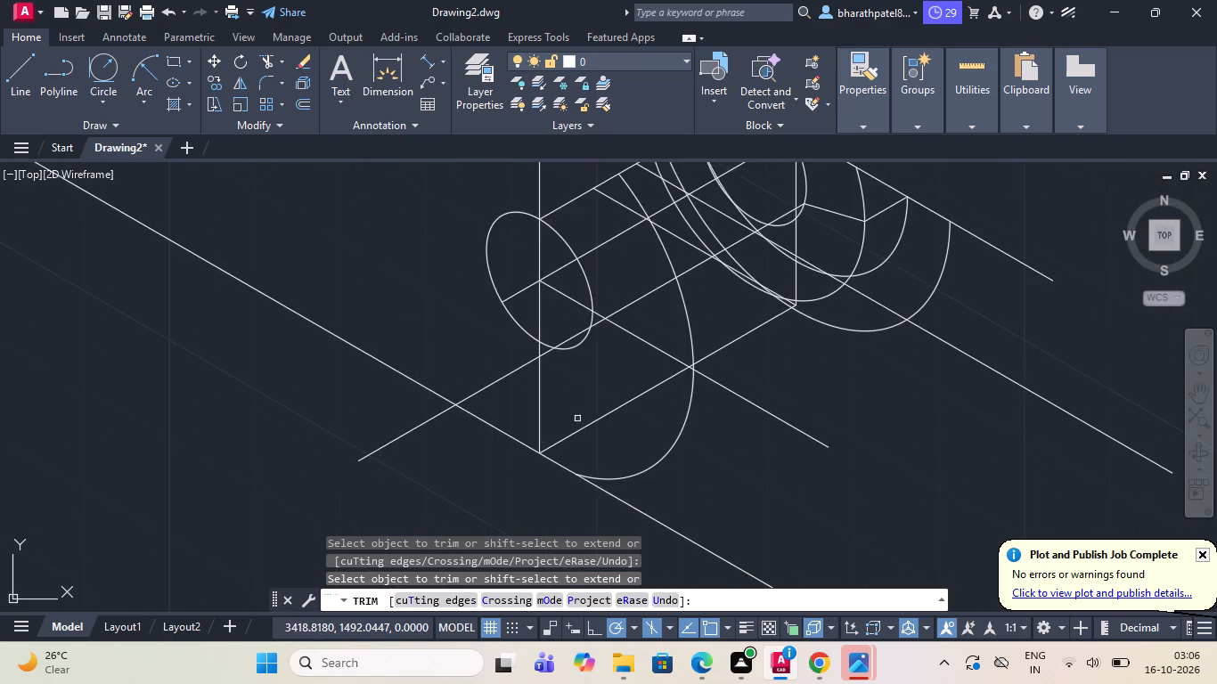
pyautogui.scroll(-2, 591, 407)
pyautogui.scroll(2, 617, 330)
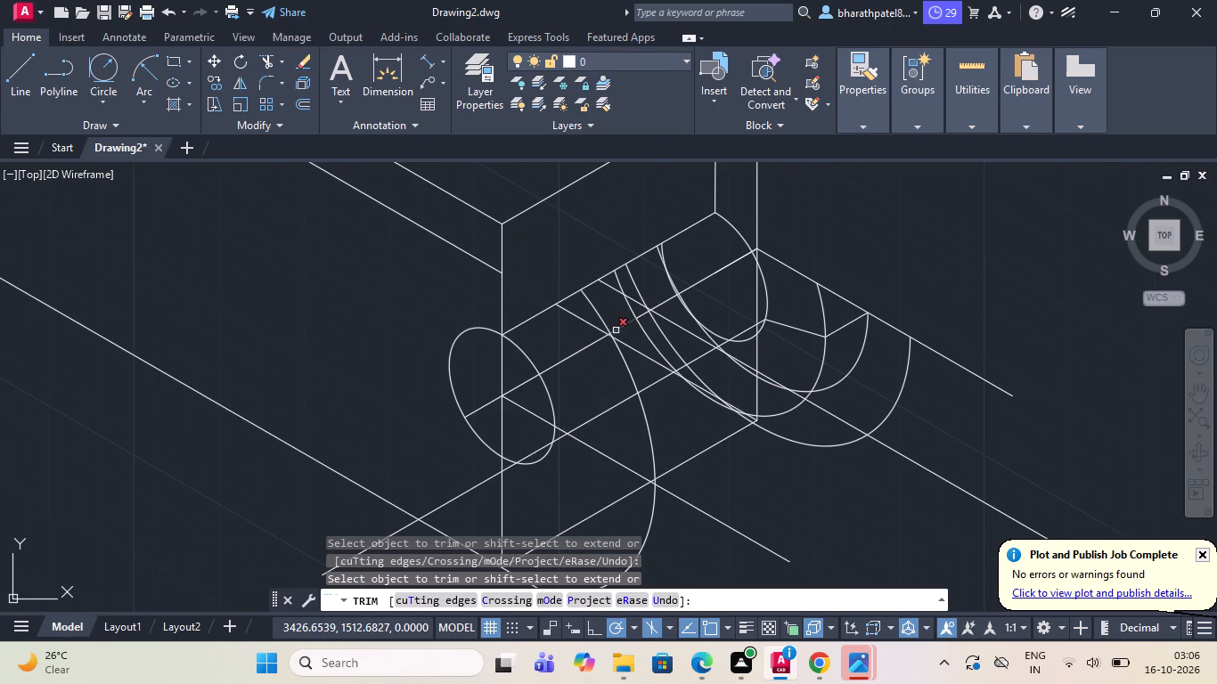
pyautogui.moveTo(563, 330); pyautogui.dragTo(560, 495)
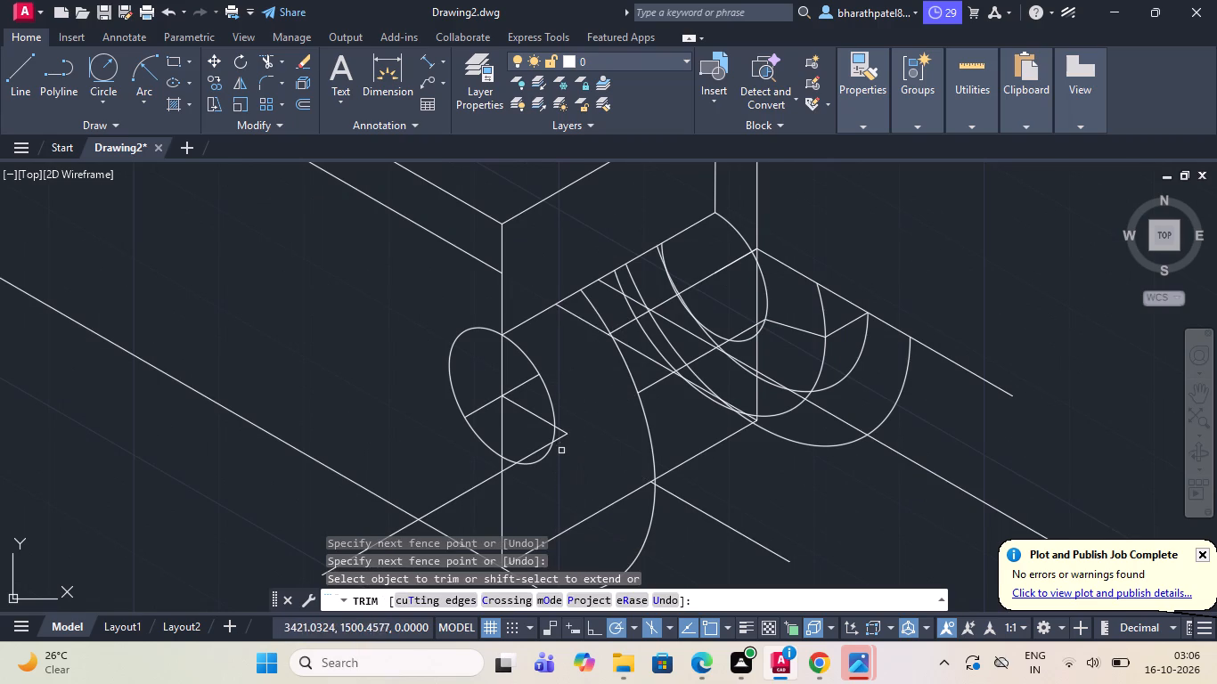
pyautogui.click(561, 436)
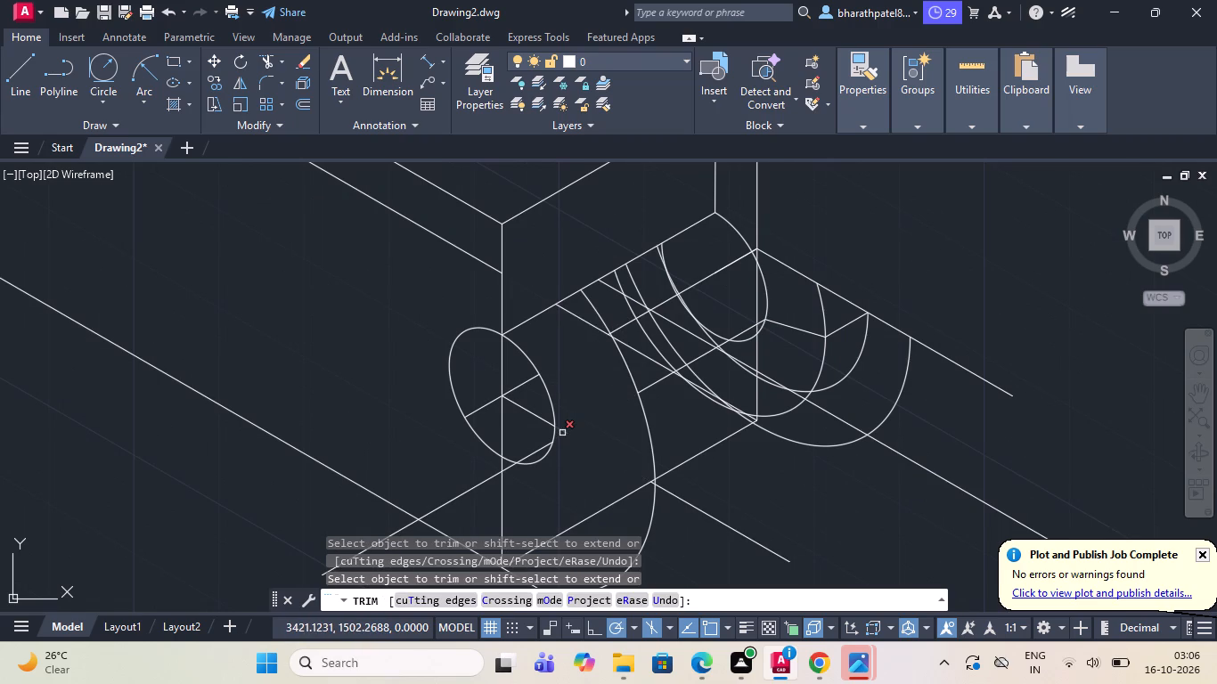
pyautogui.click(563, 433)
pyautogui.moveTo(520, 376); pyautogui.dragTo(519, 376)
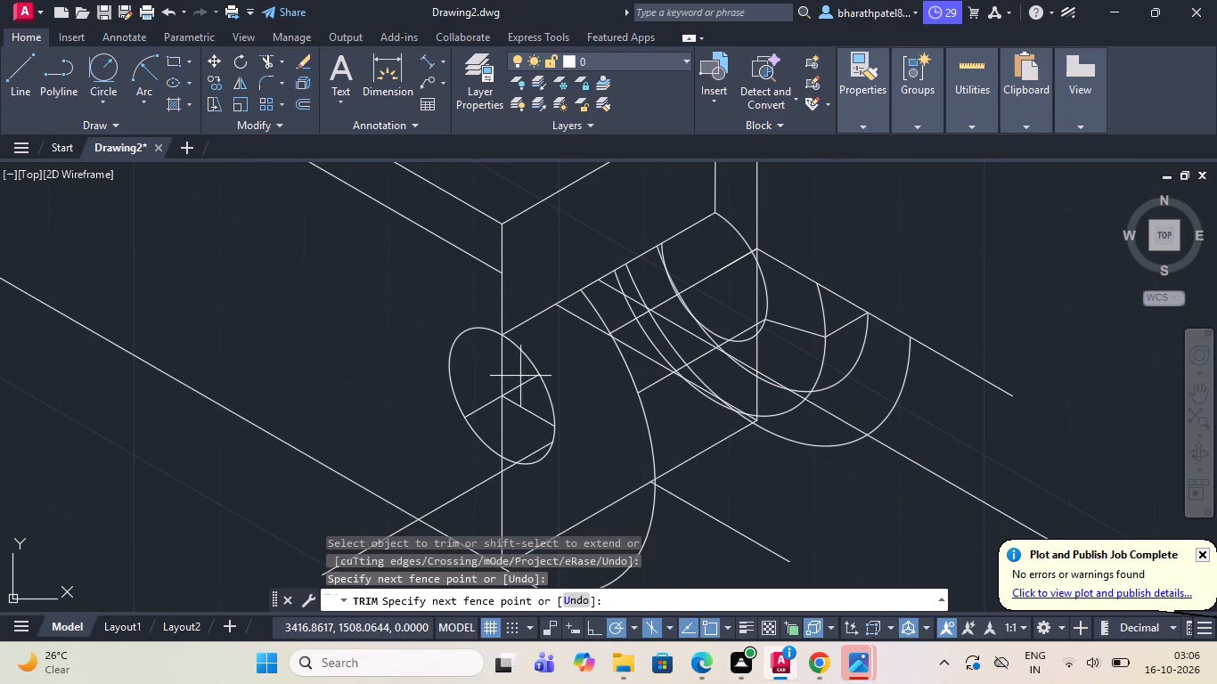
pyautogui.moveTo(519, 376); pyautogui.dragTo(524, 458)
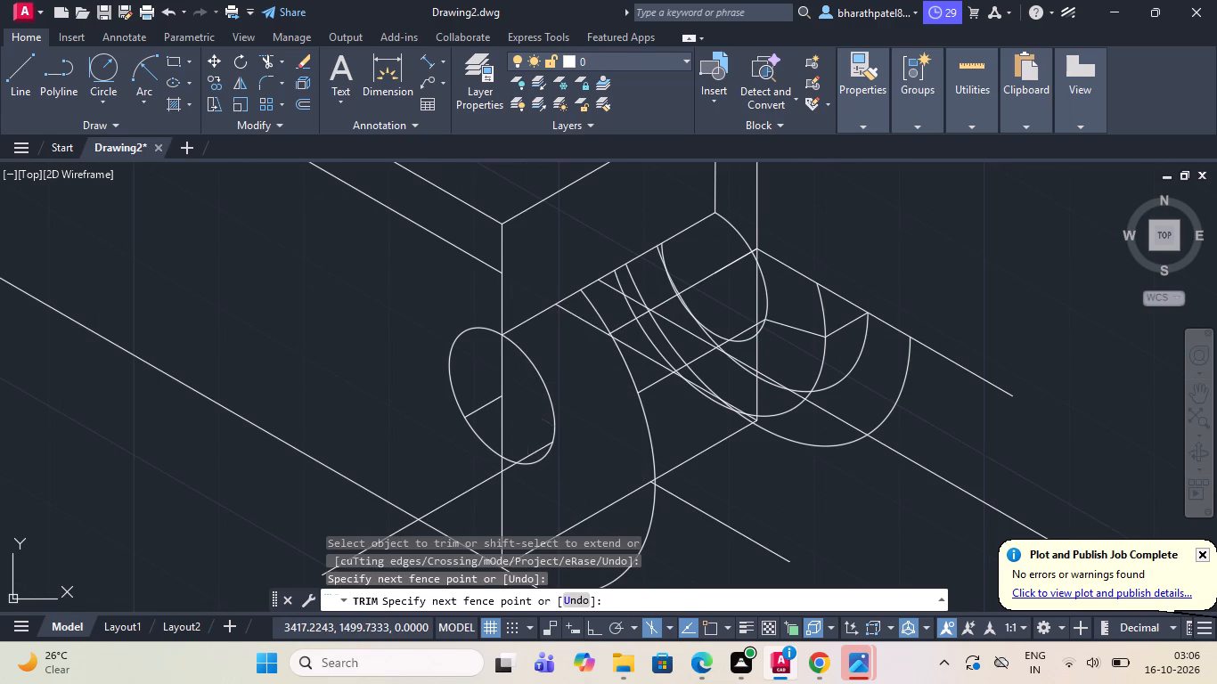
pyautogui.click(529, 458)
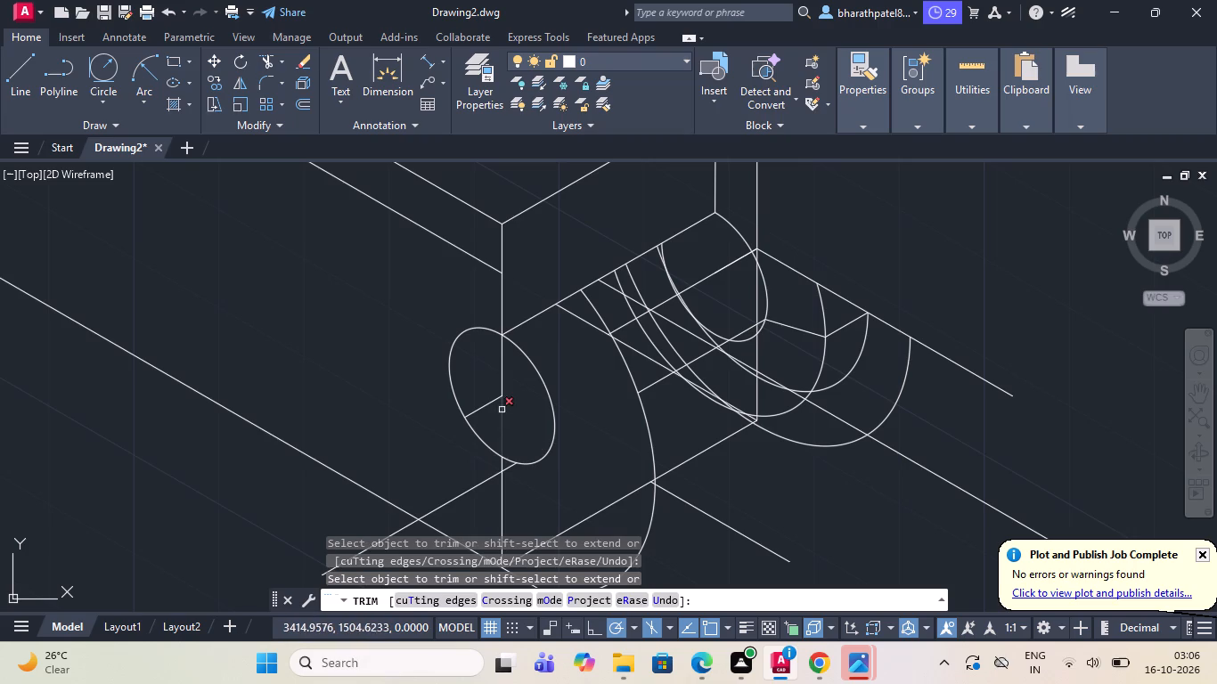
pyautogui.click(486, 403)
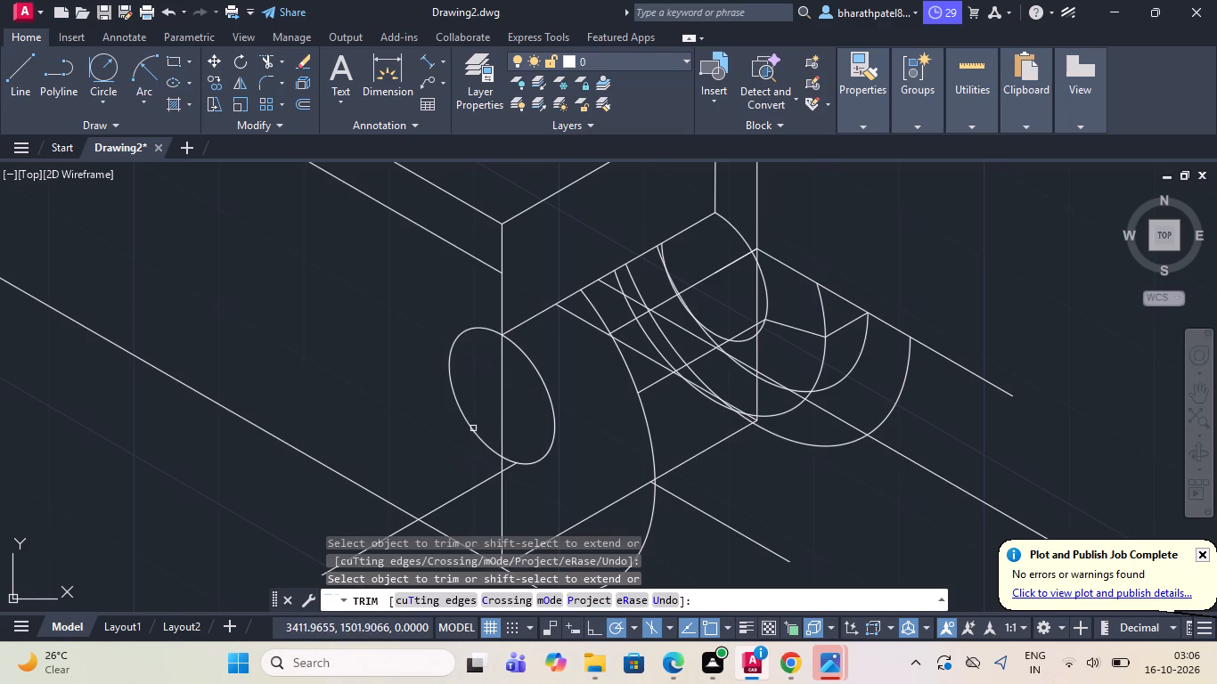
# Trim the 210° line's remaining pieces between the near hole and the arm's lower edge.
pyautogui.scroll(-1, 473, 427)
pyautogui.click(466, 470)
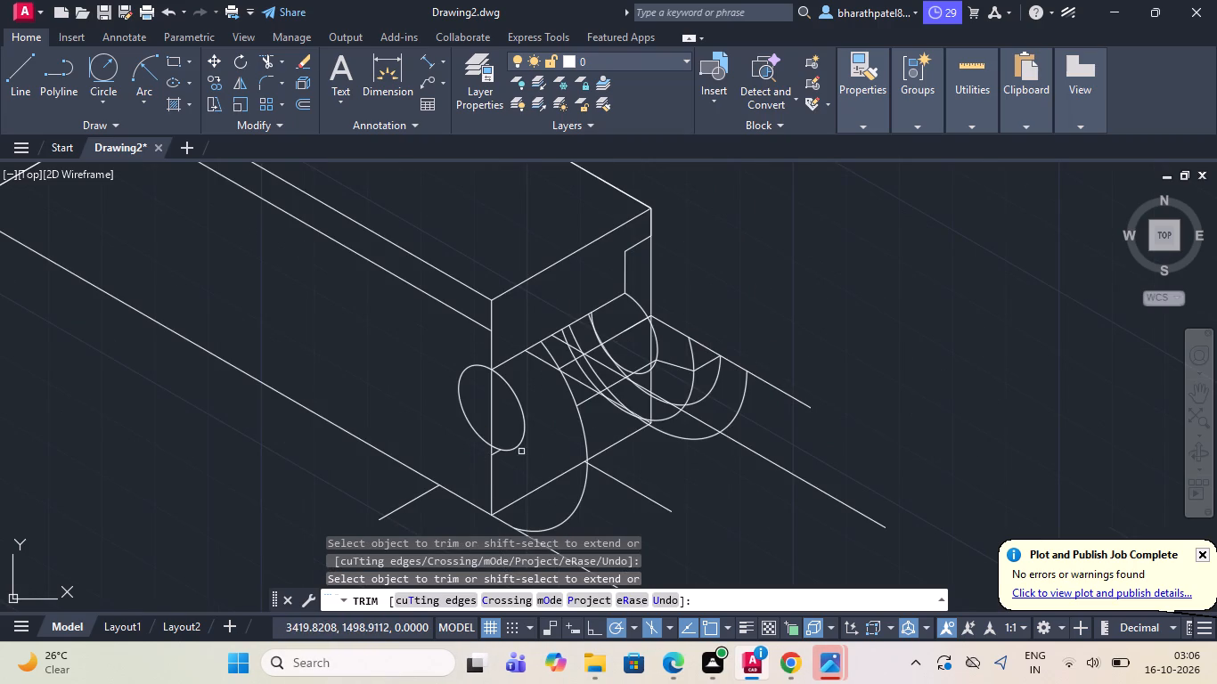
pyautogui.scroll(4, 517, 452)
pyautogui.click(384, 463)
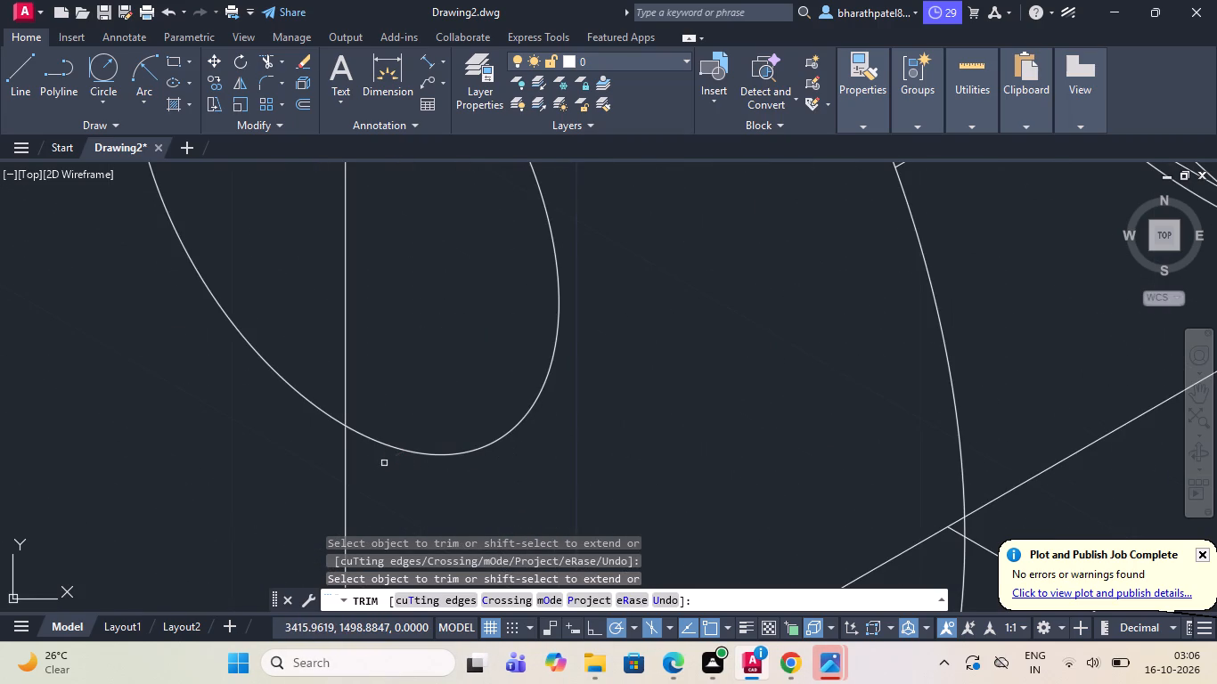
pyautogui.scroll(-3, 437, 475)
pyautogui.scroll(-2, 524, 450)
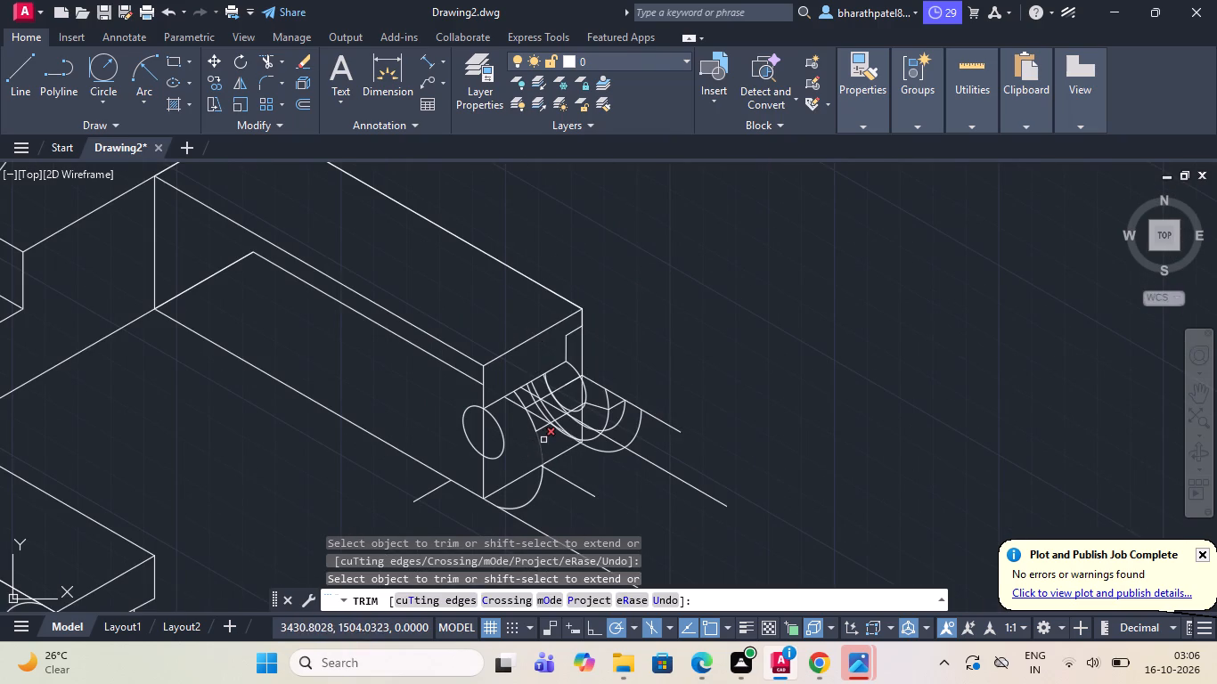
# Draw a line from where the near large arc meets the end face's lower edge through the near hole's centre, just past the hole.
pyautogui.click(14, 64)
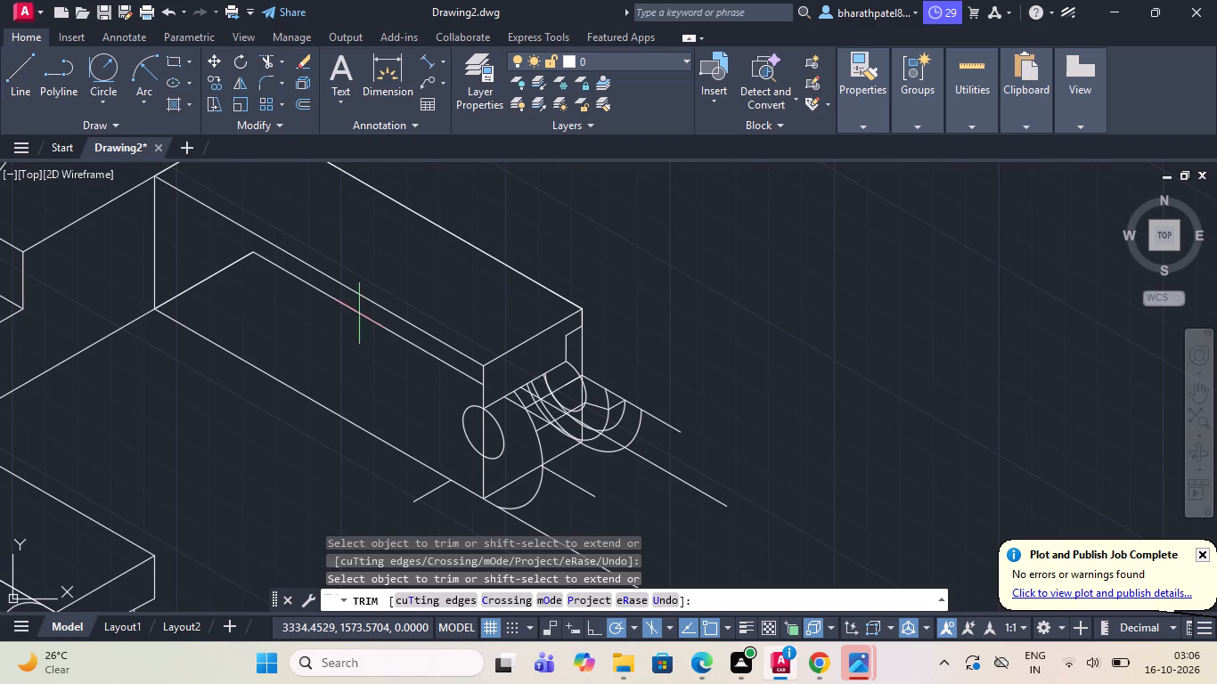
pyautogui.moveTo(547, 469); pyautogui.dragTo(530, 459)
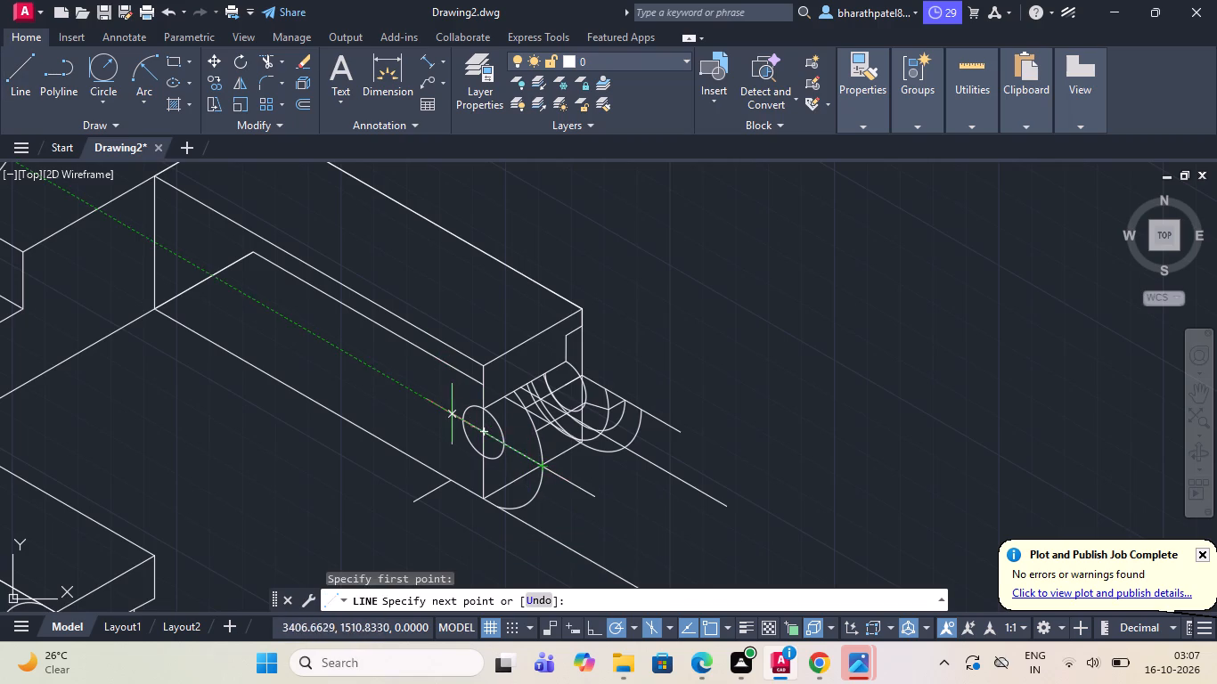
pyautogui.click(445, 410)
pyautogui.press('Escape')
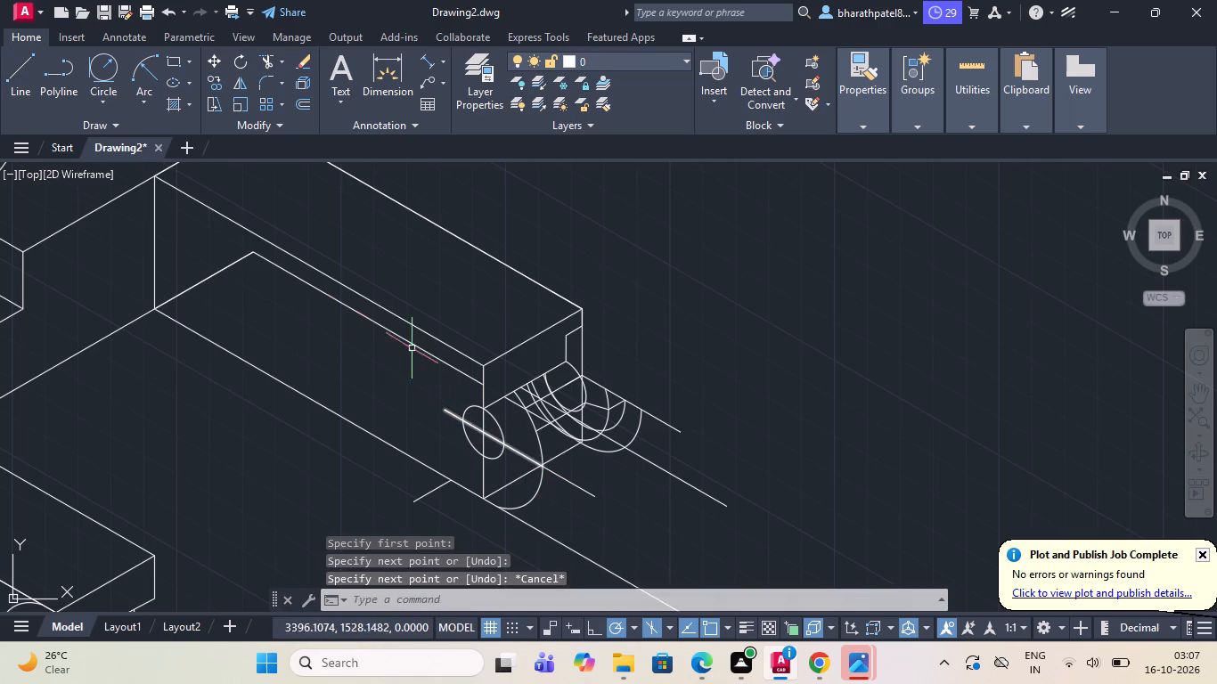
# Trim the centre line inside the near hole and past the large arc, the hole's upper arc, and the adjoining large arc and lower edge.
pyautogui.click(266, 59)
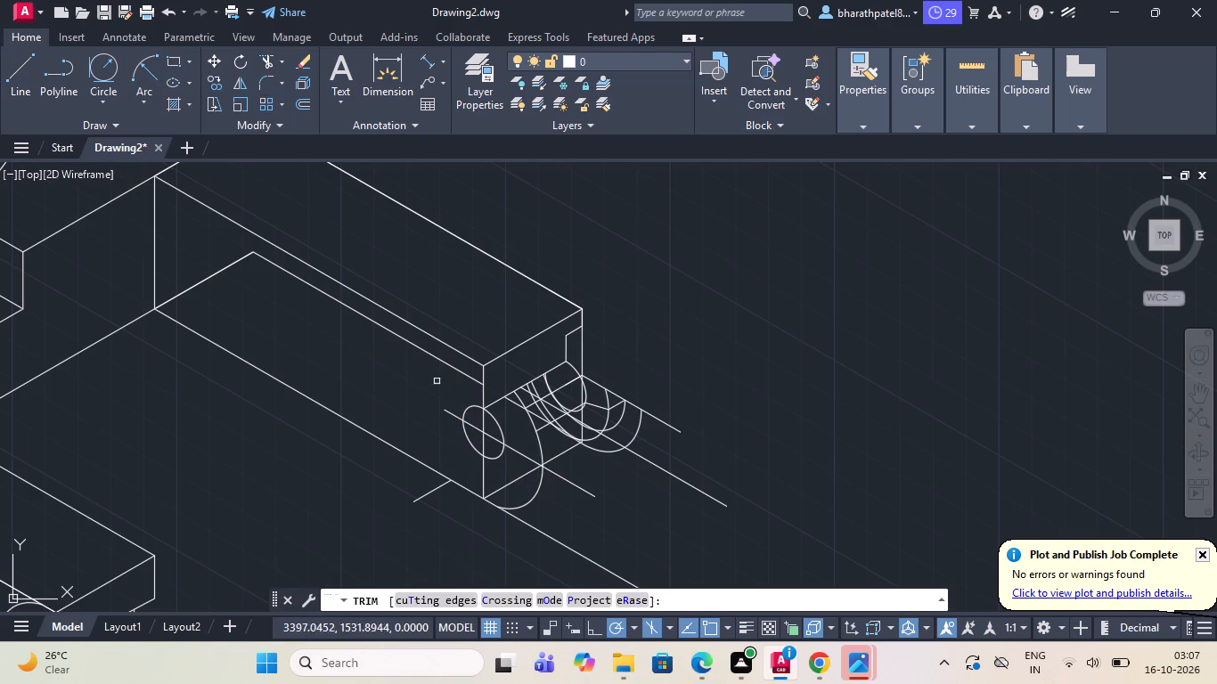
pyautogui.click(454, 417)
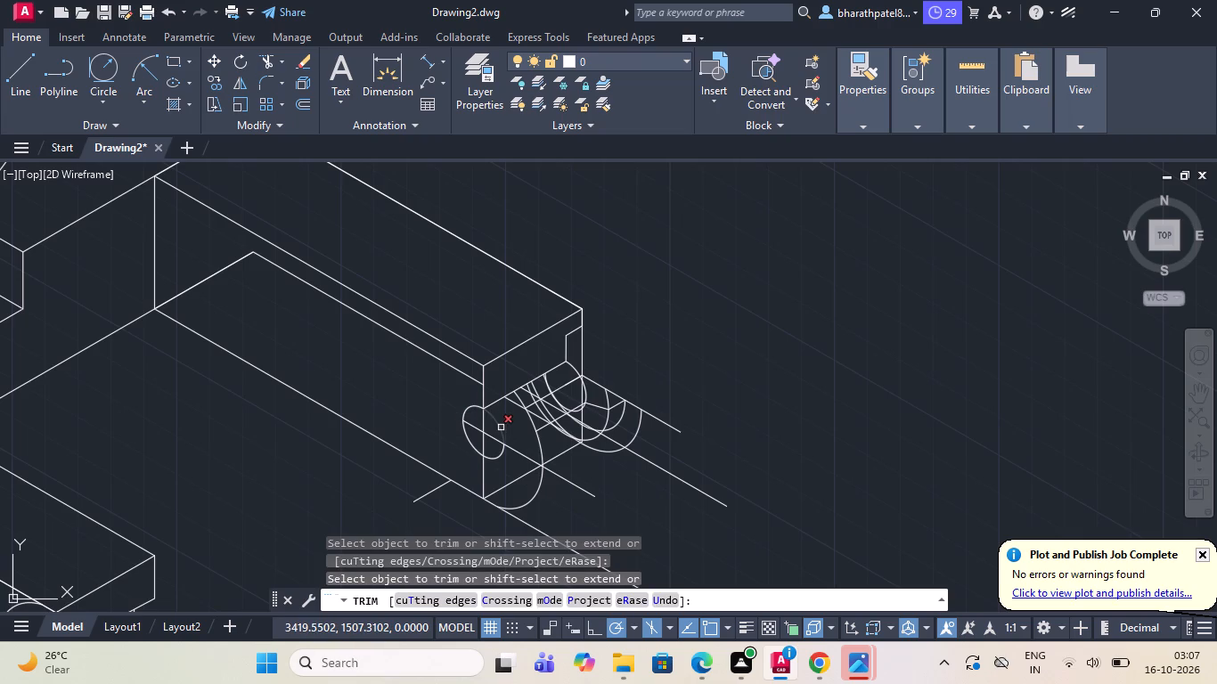
pyautogui.click(501, 427)
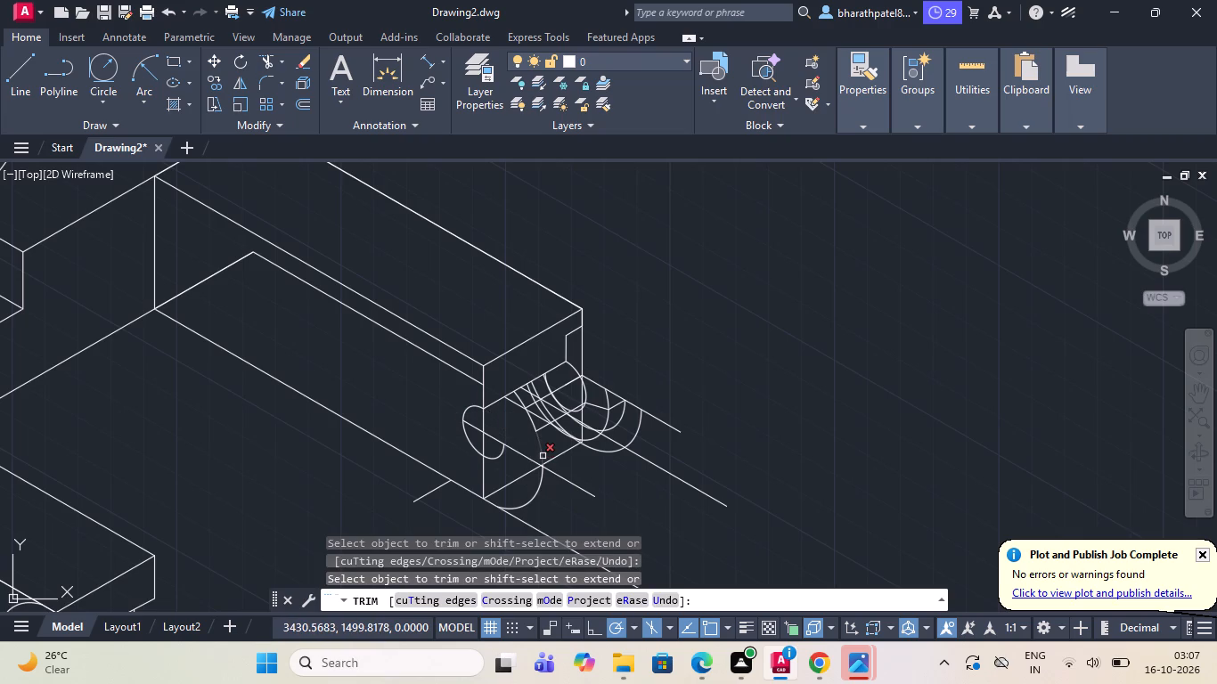
pyautogui.click(543, 456)
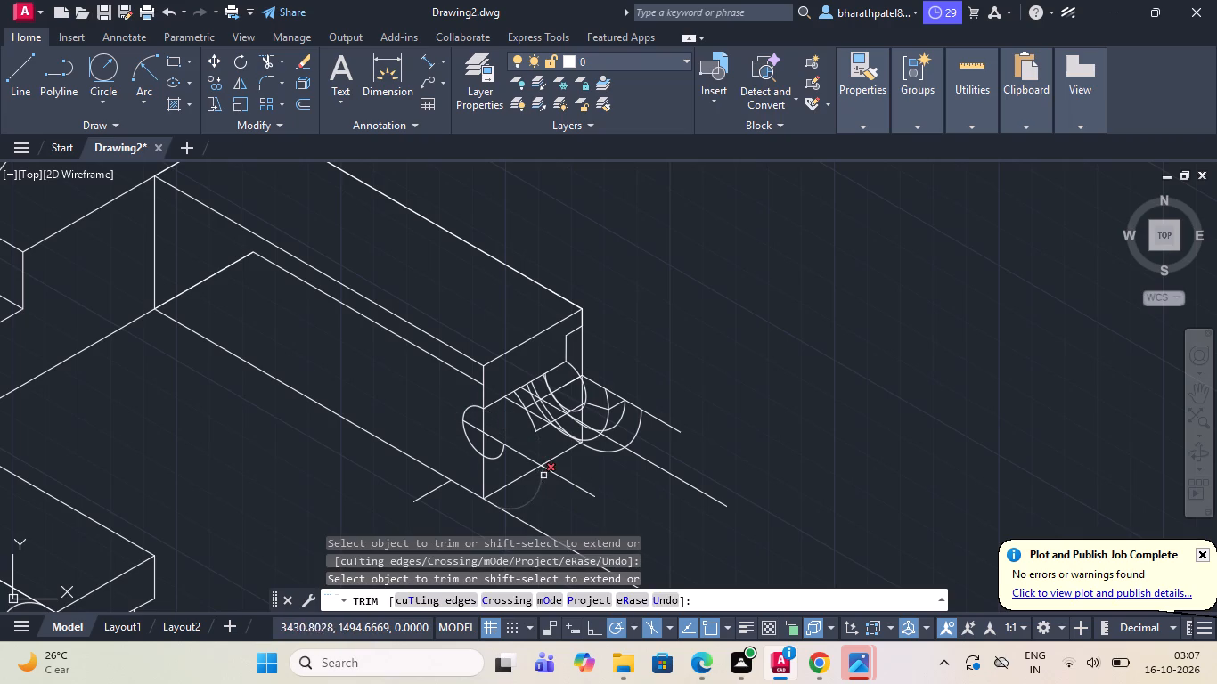
pyautogui.click(553, 476)
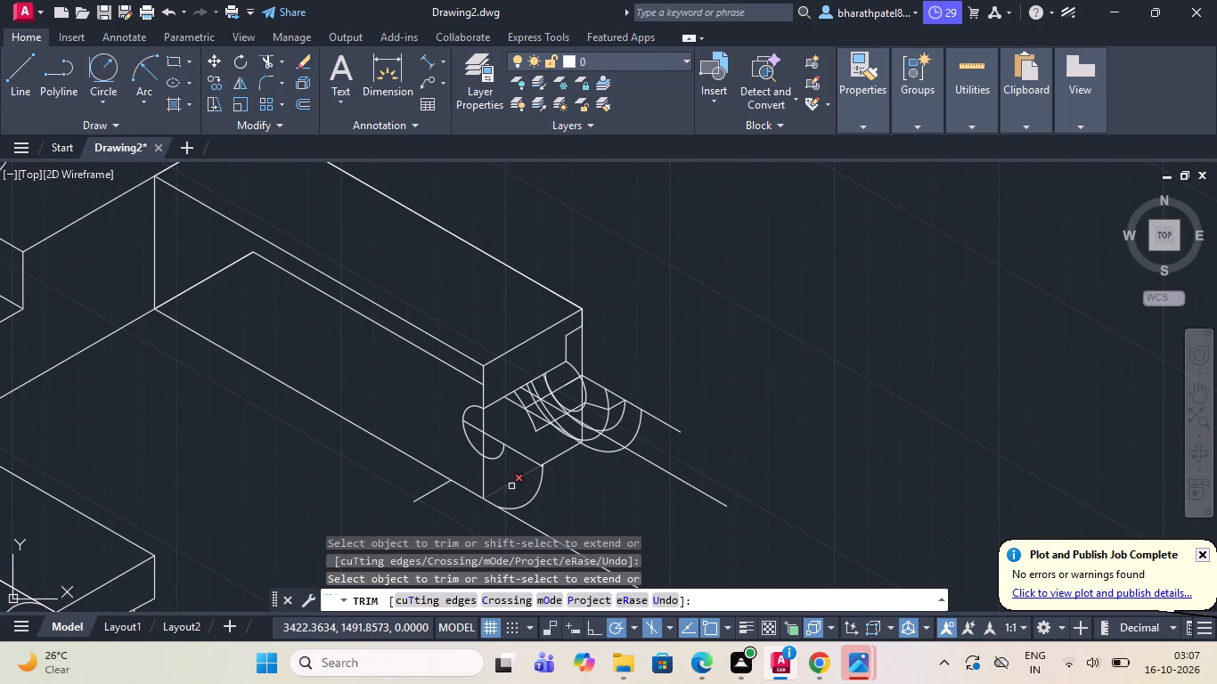
pyautogui.click(512, 487)
pyautogui.click(509, 474)
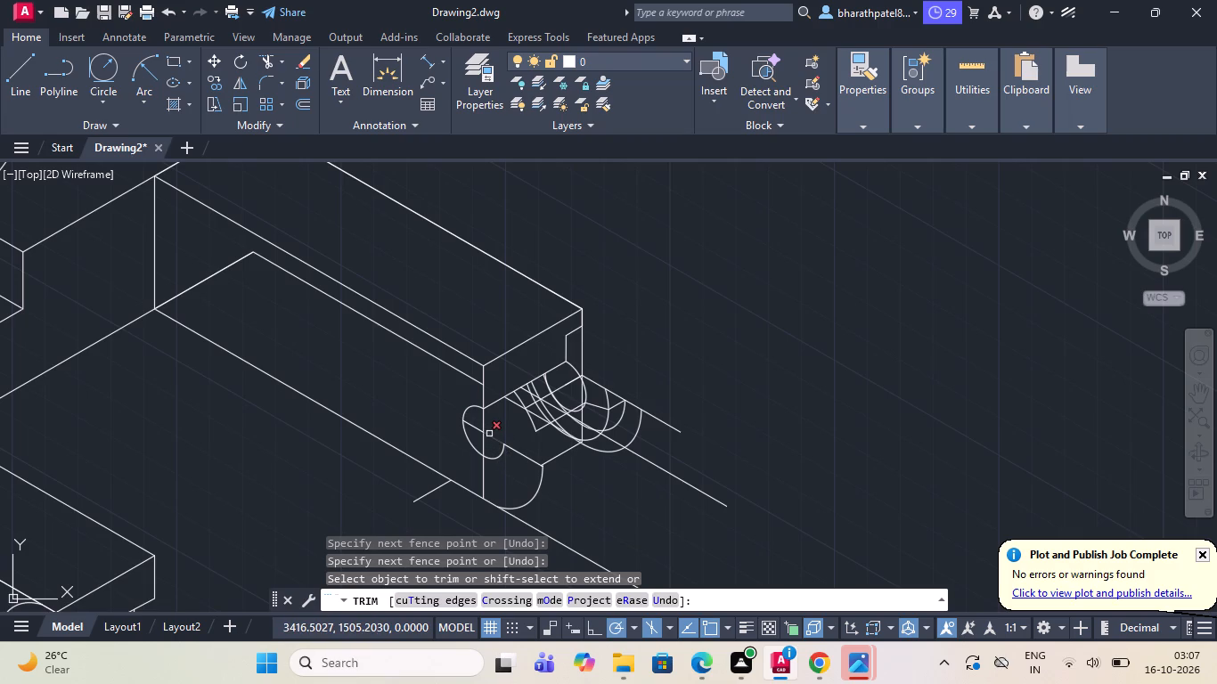
pyautogui.click(490, 434)
pyautogui.click(474, 427)
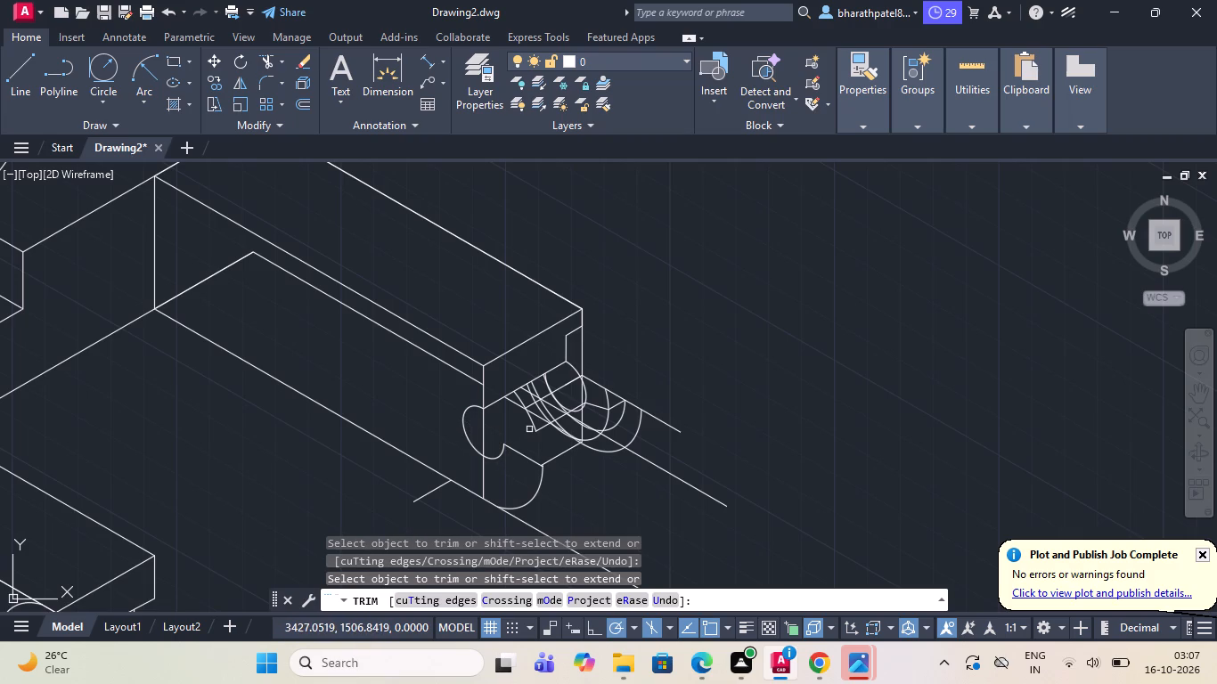
# Trim the arcs and lines crossing between the cross line's lower end and the end face's far vertical edge.
pyautogui.scroll(4, 558, 394)
pyautogui.scroll(-2, 558, 394)
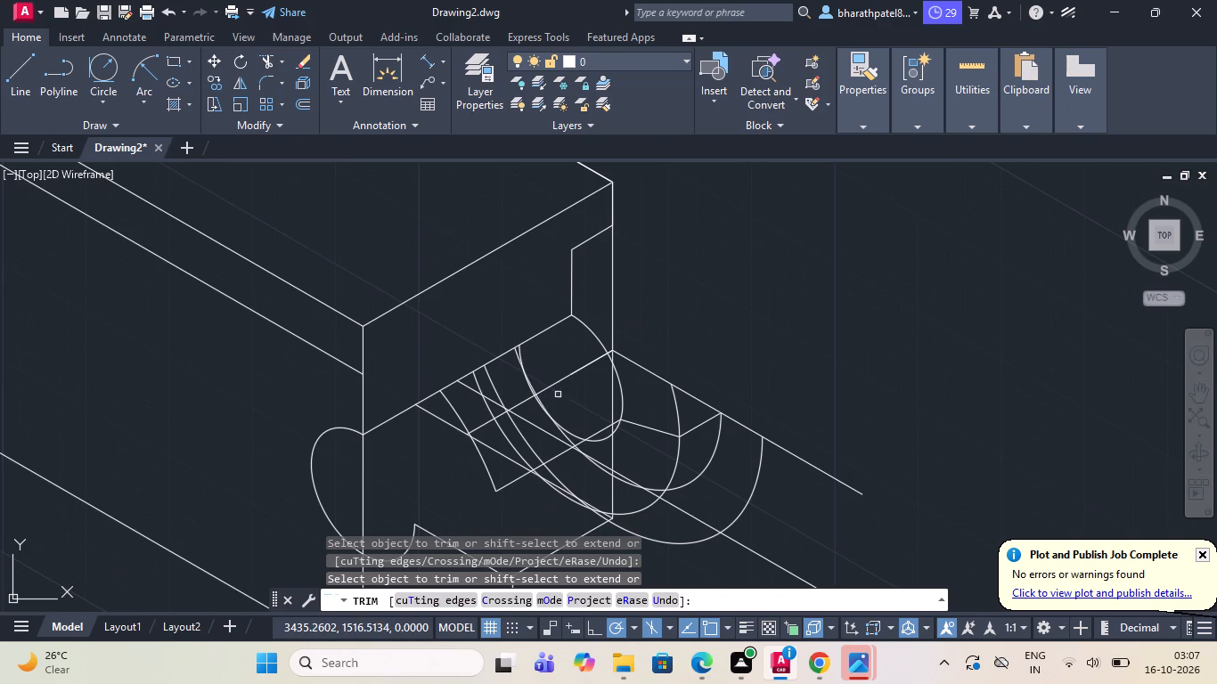
pyautogui.scroll(2, 584, 468)
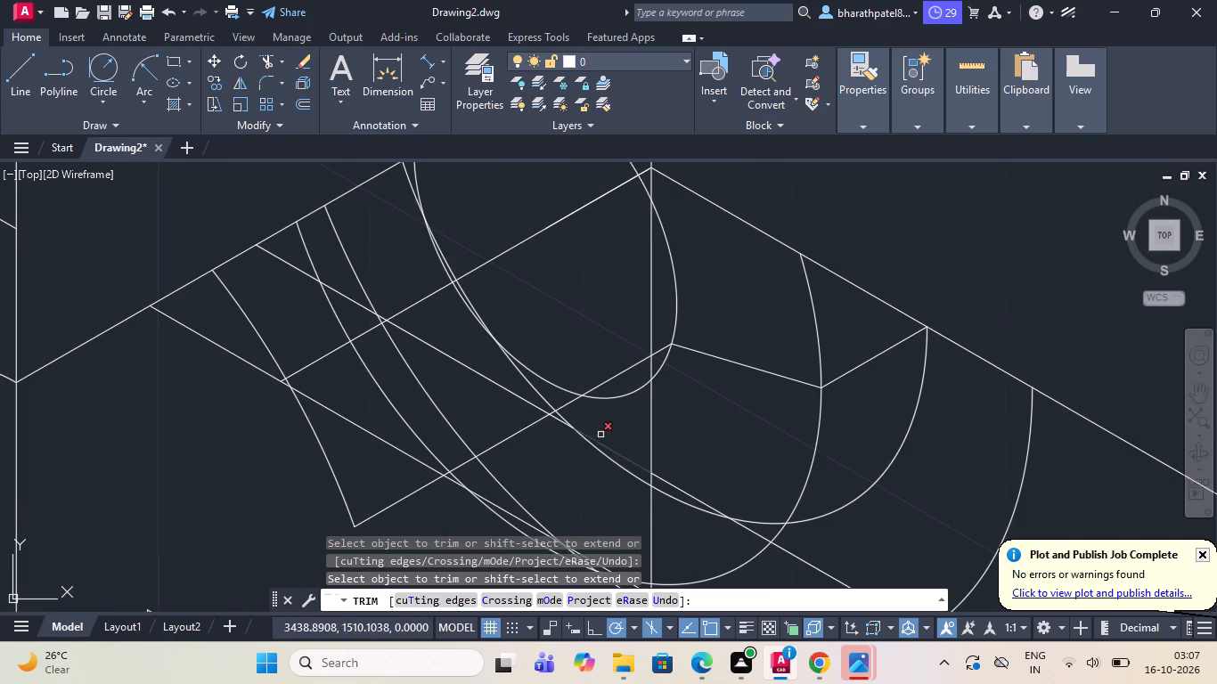
pyautogui.moveTo(602, 431); pyautogui.dragTo(464, 509)
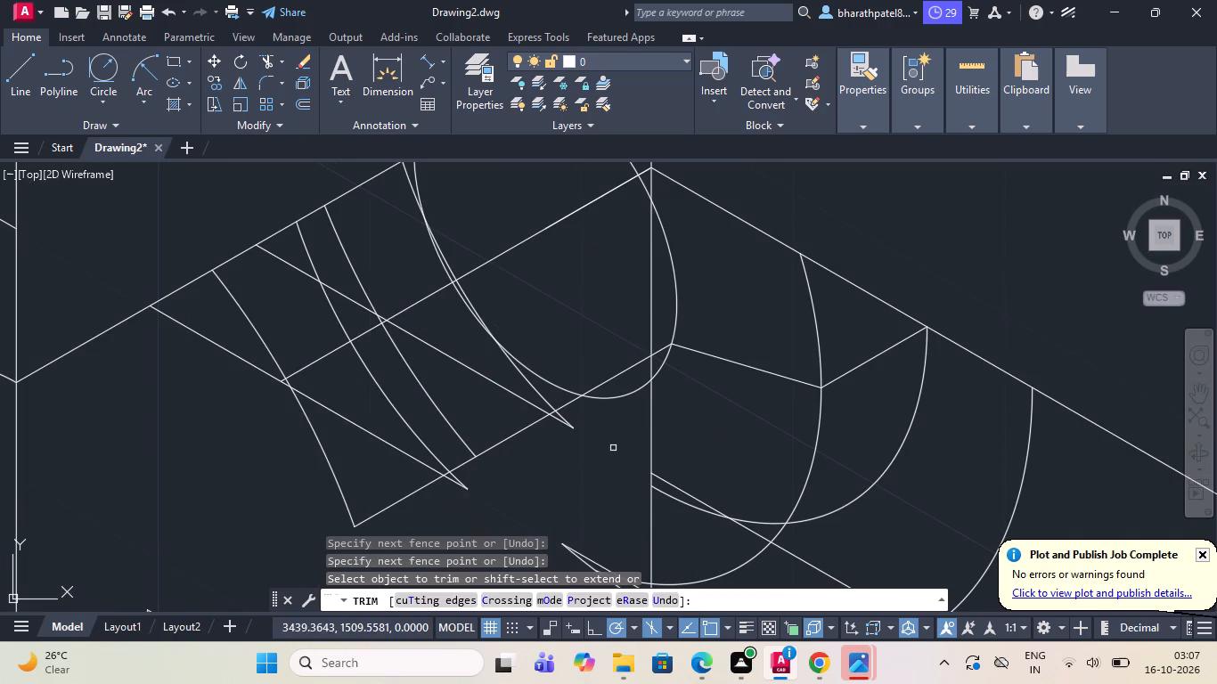
pyautogui.click(615, 447)
pyautogui.scroll(-2, 615, 445)
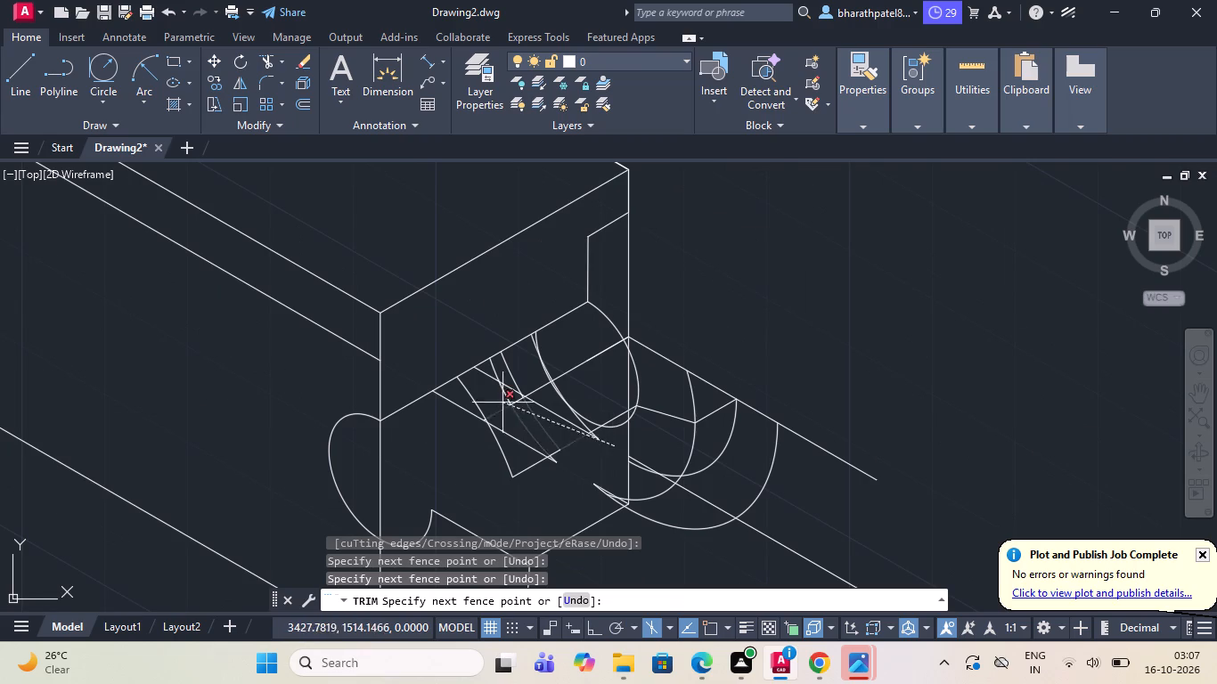
pyautogui.scroll(-2, 502, 403)
pyautogui.press('Escape')
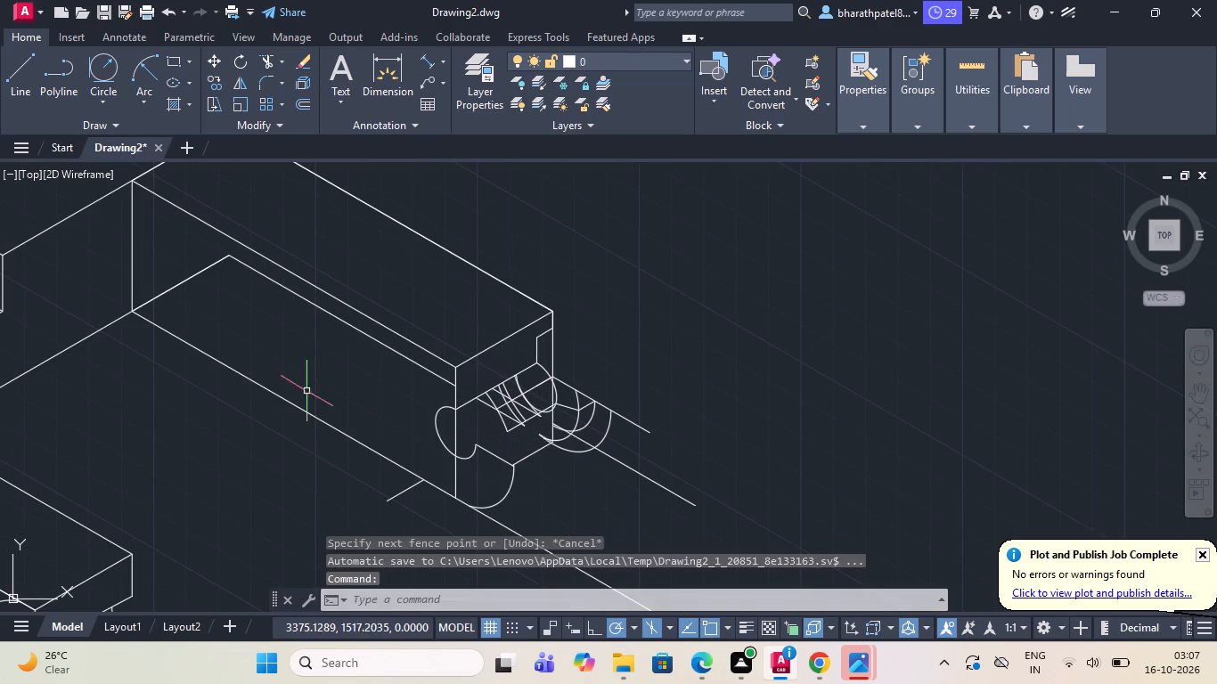
# Draw a line from the end of the near hole's arc, parallel to the end face's lower edge, to just inside the far hole.
pyautogui.moveTo(23, 78); pyautogui.dragTo(38, 118)
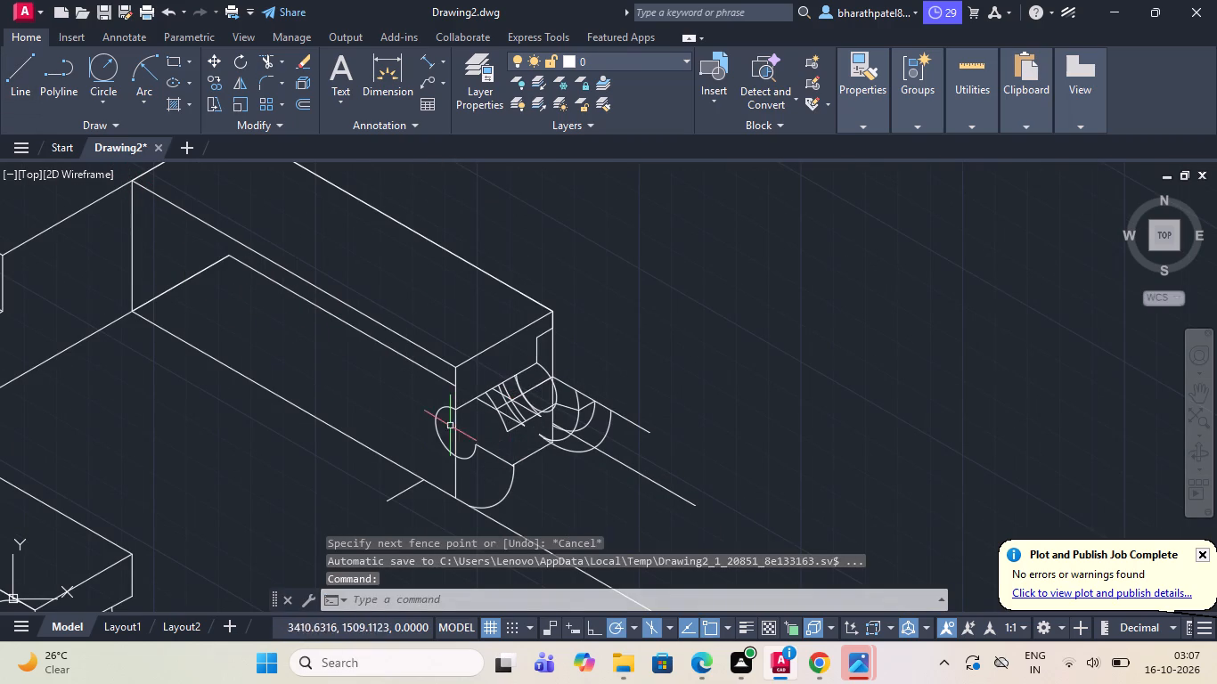
pyautogui.scroll(3, 491, 449)
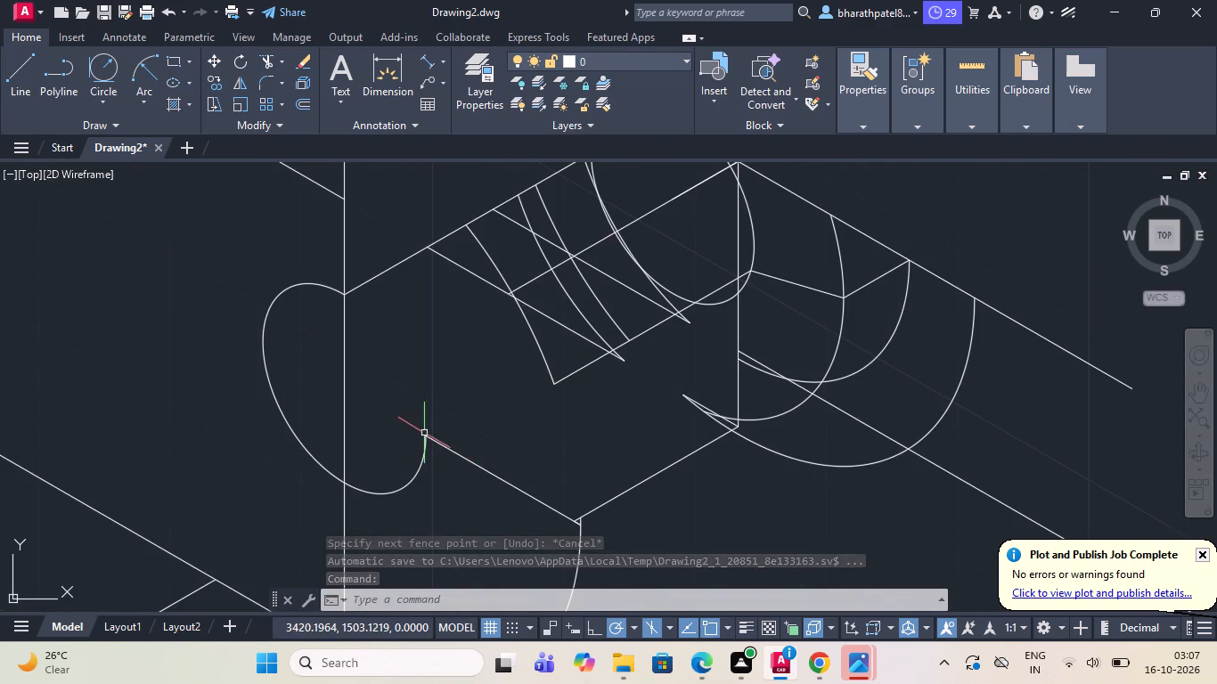
pyautogui.click(3, 75)
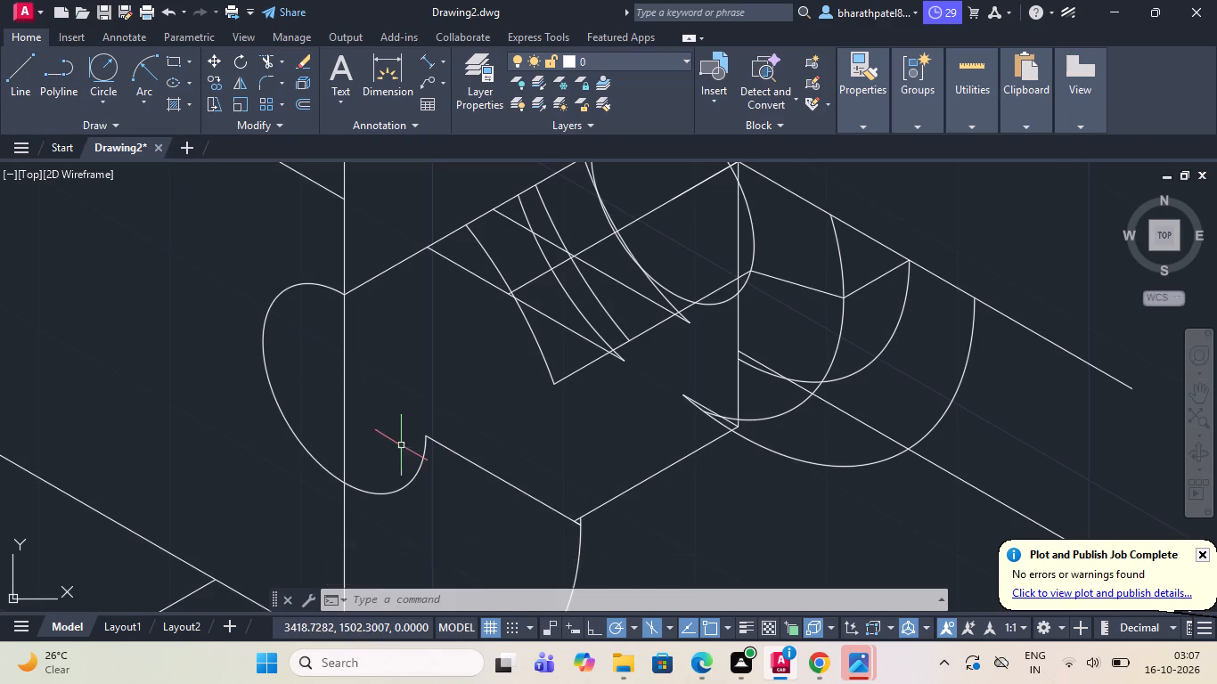
pyautogui.click(8, 74)
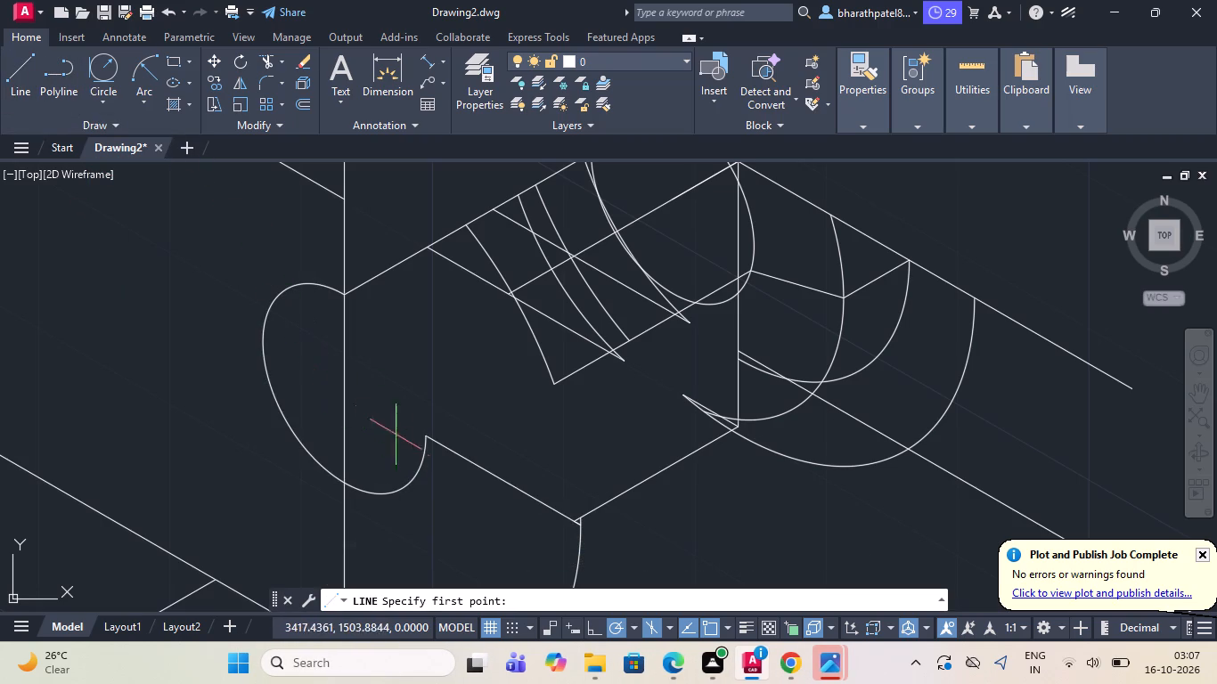
pyautogui.press('Escape')
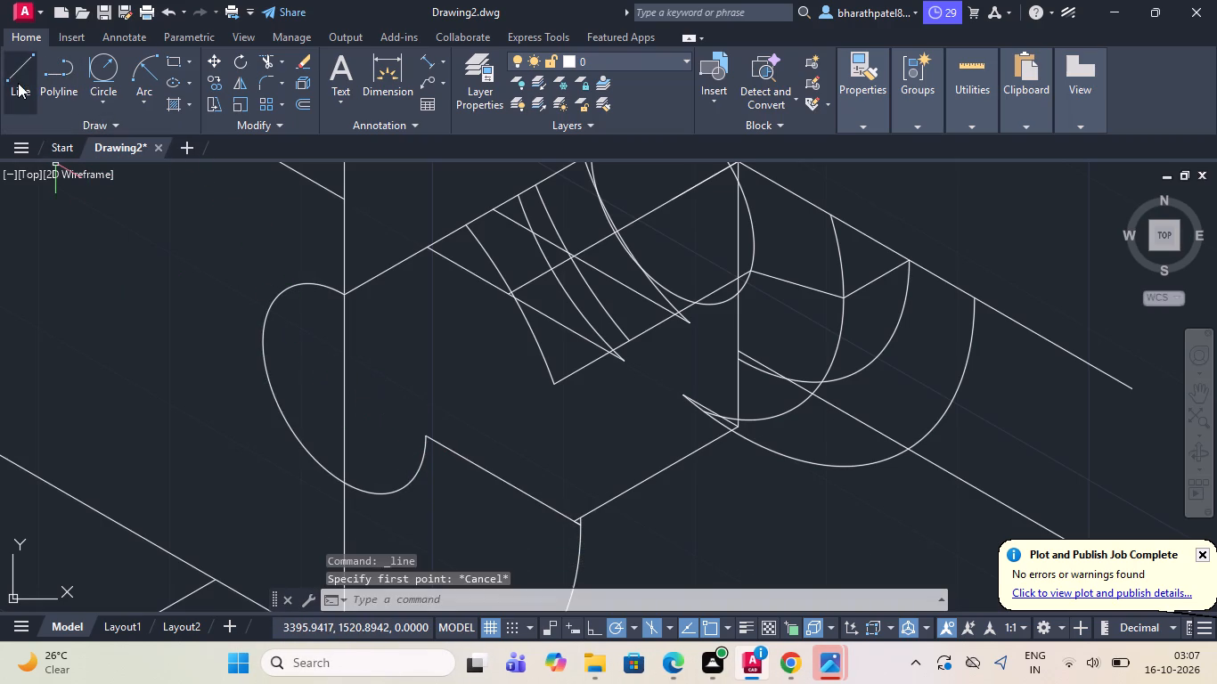
pyautogui.click(18, 83)
pyautogui.click(425, 433)
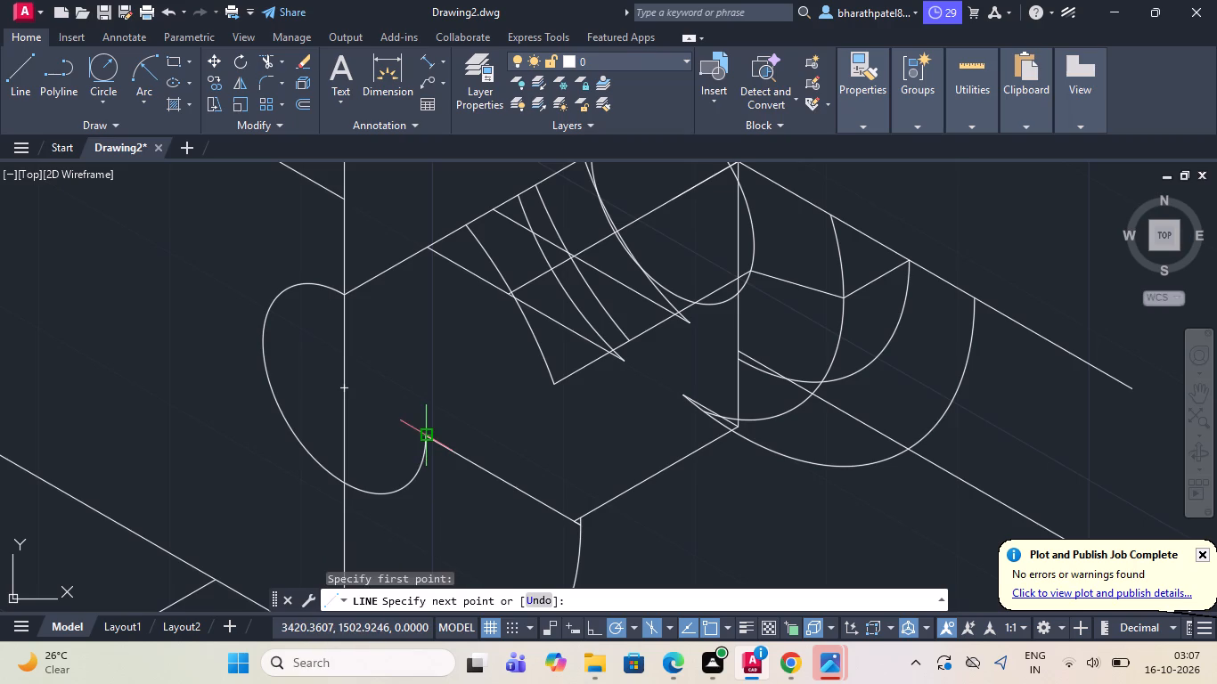
pyautogui.scroll(-3, 424, 432)
pyautogui.scroll(3, 515, 395)
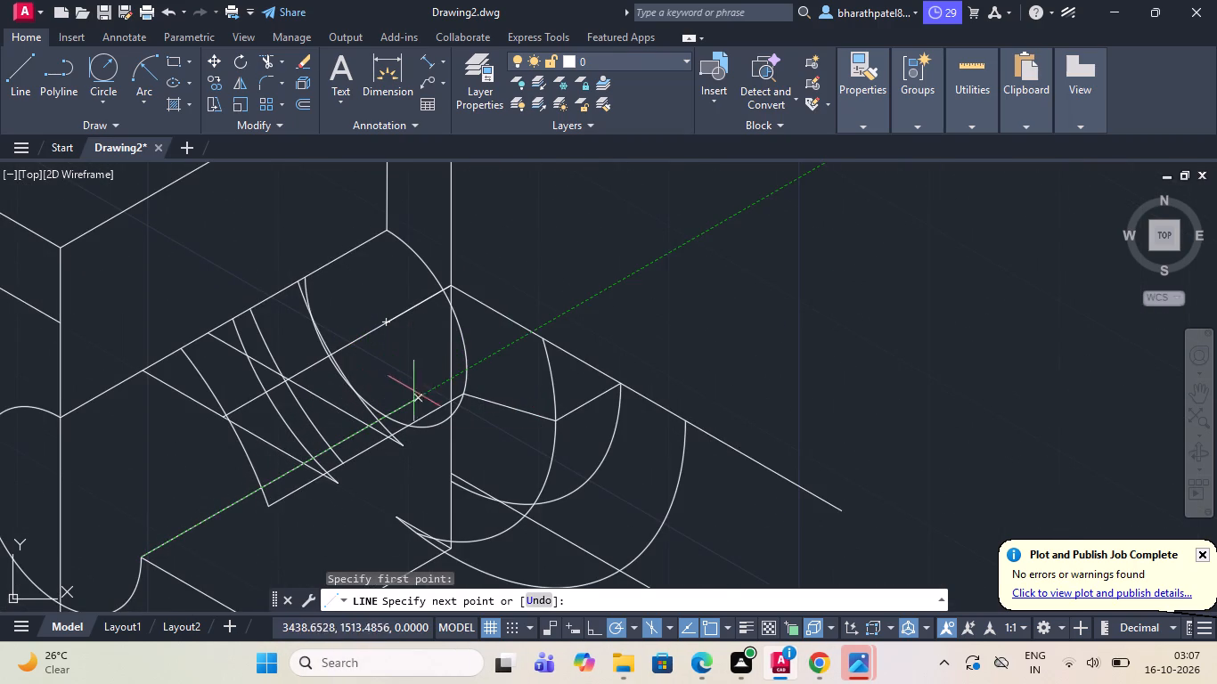
pyautogui.click(434, 394)
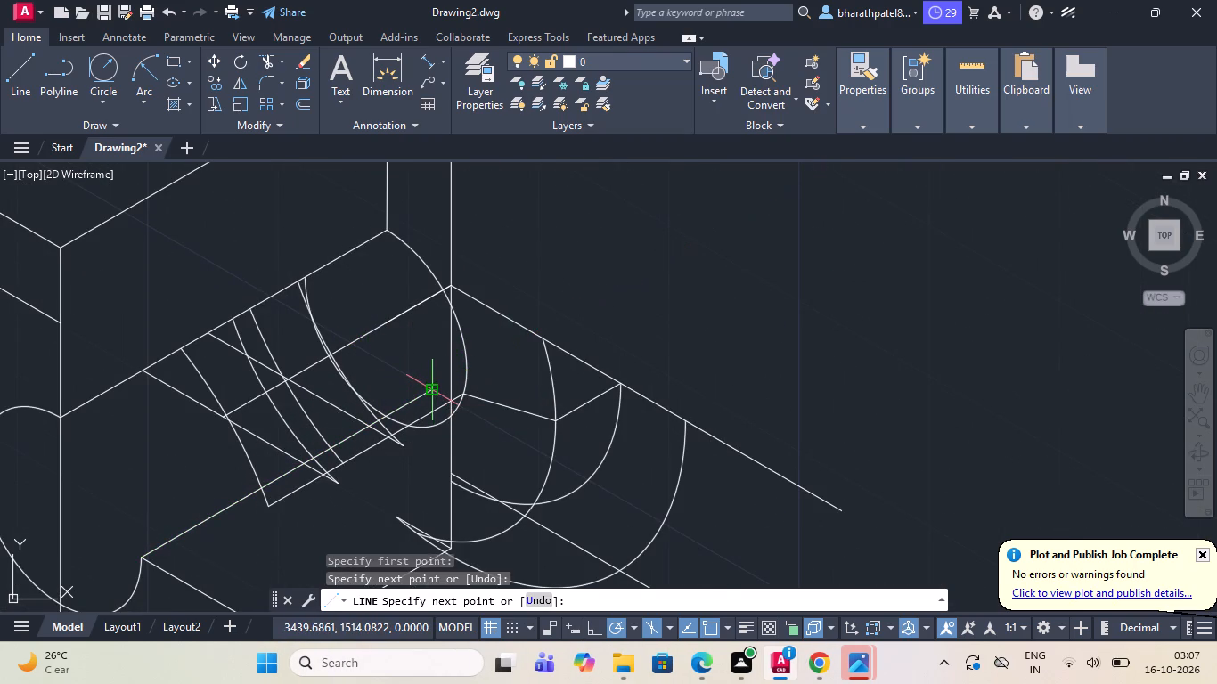
pyautogui.press('Escape')
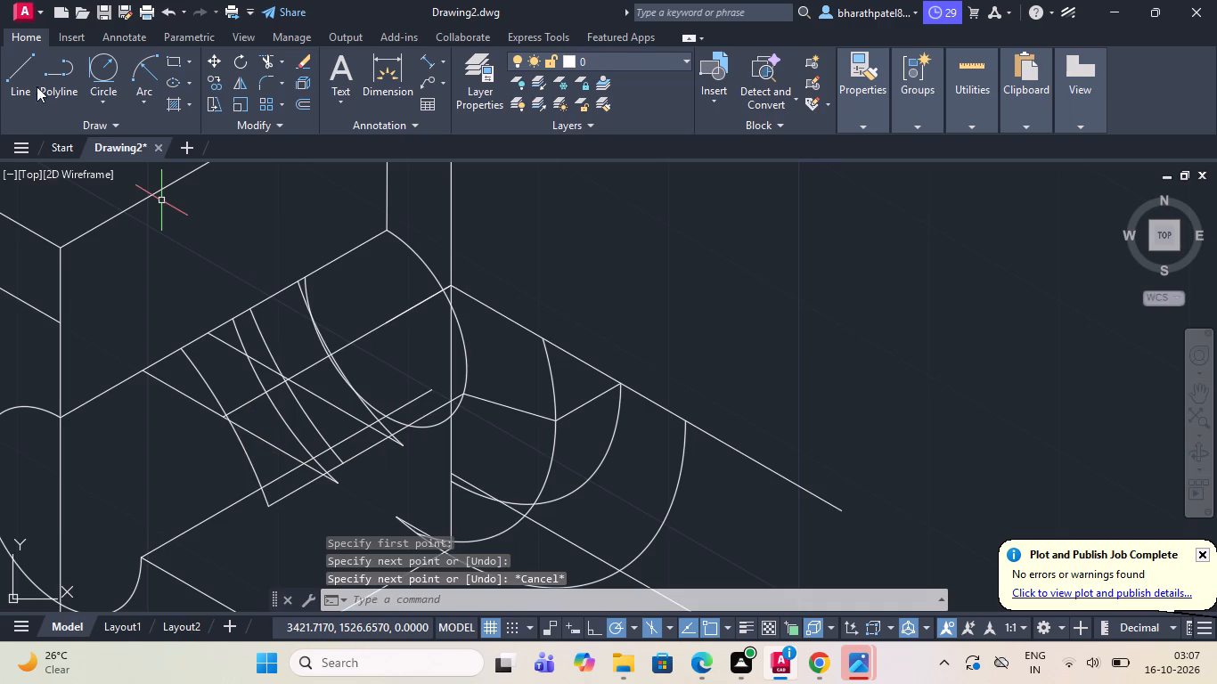
# Trim the new parallel line's end inside the far hole.
pyautogui.click(263, 61)
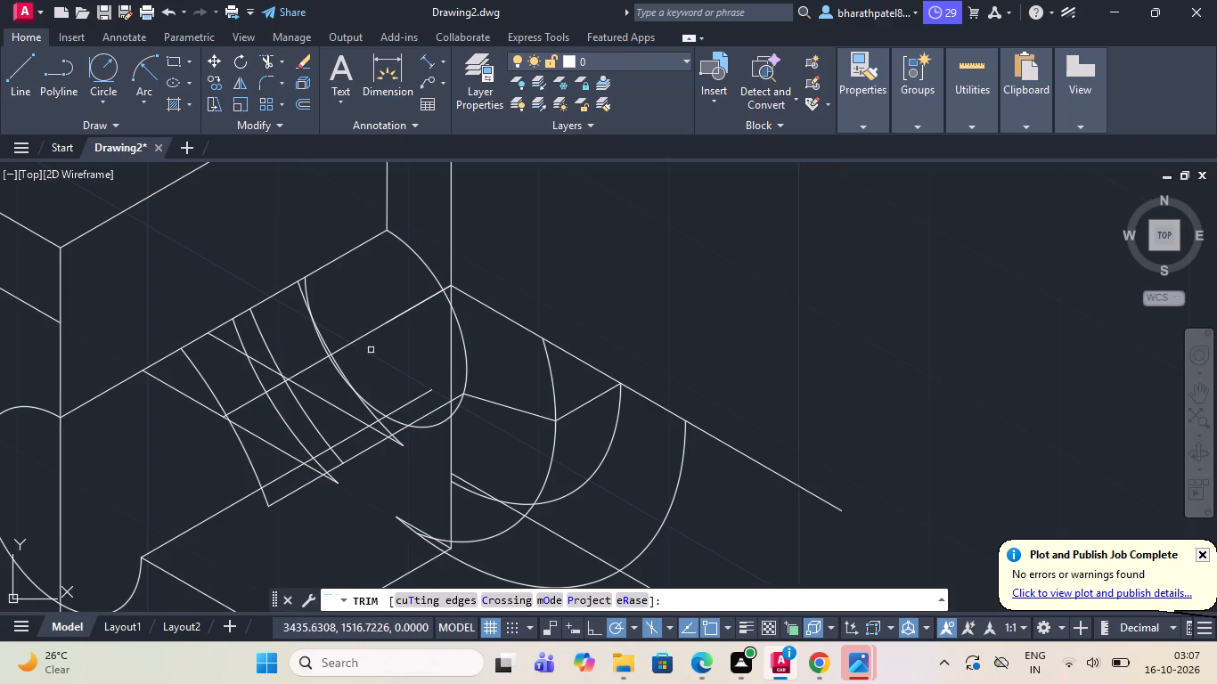
pyautogui.click(404, 407)
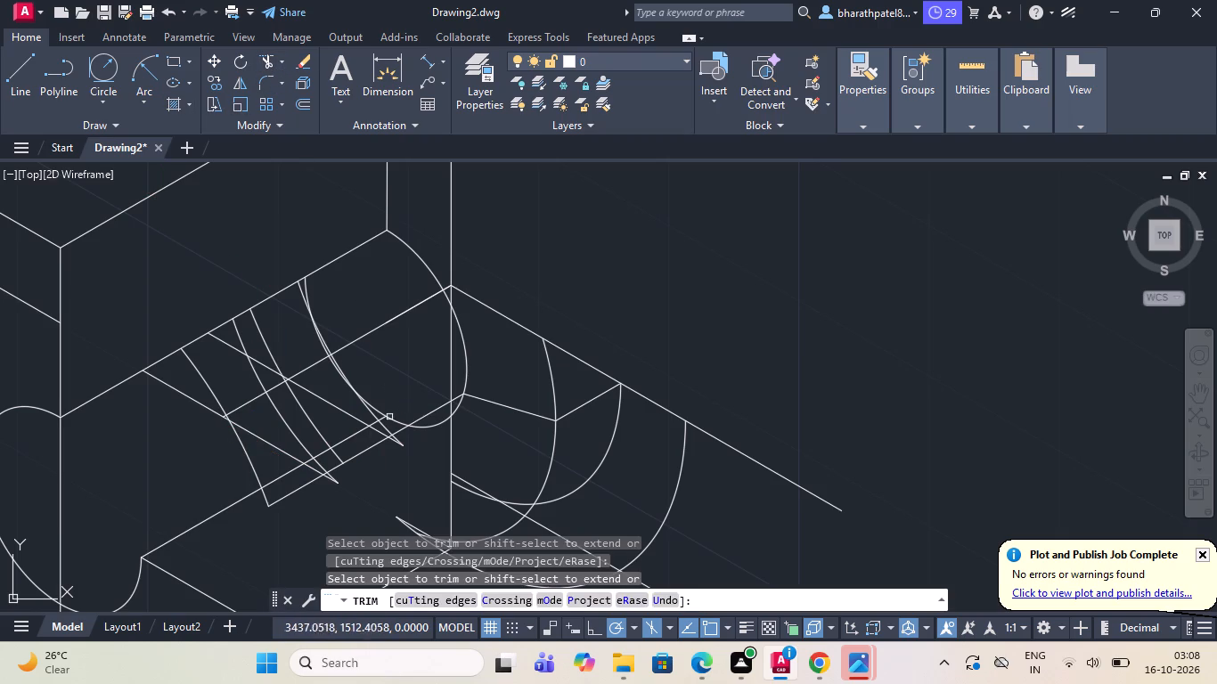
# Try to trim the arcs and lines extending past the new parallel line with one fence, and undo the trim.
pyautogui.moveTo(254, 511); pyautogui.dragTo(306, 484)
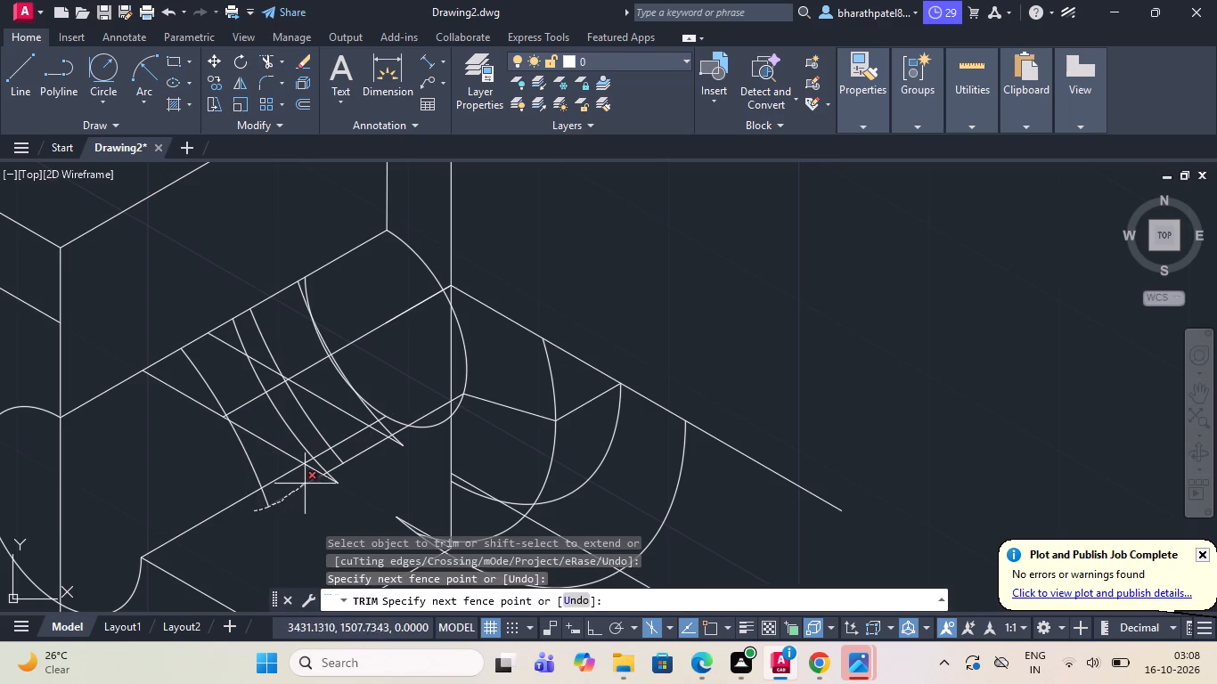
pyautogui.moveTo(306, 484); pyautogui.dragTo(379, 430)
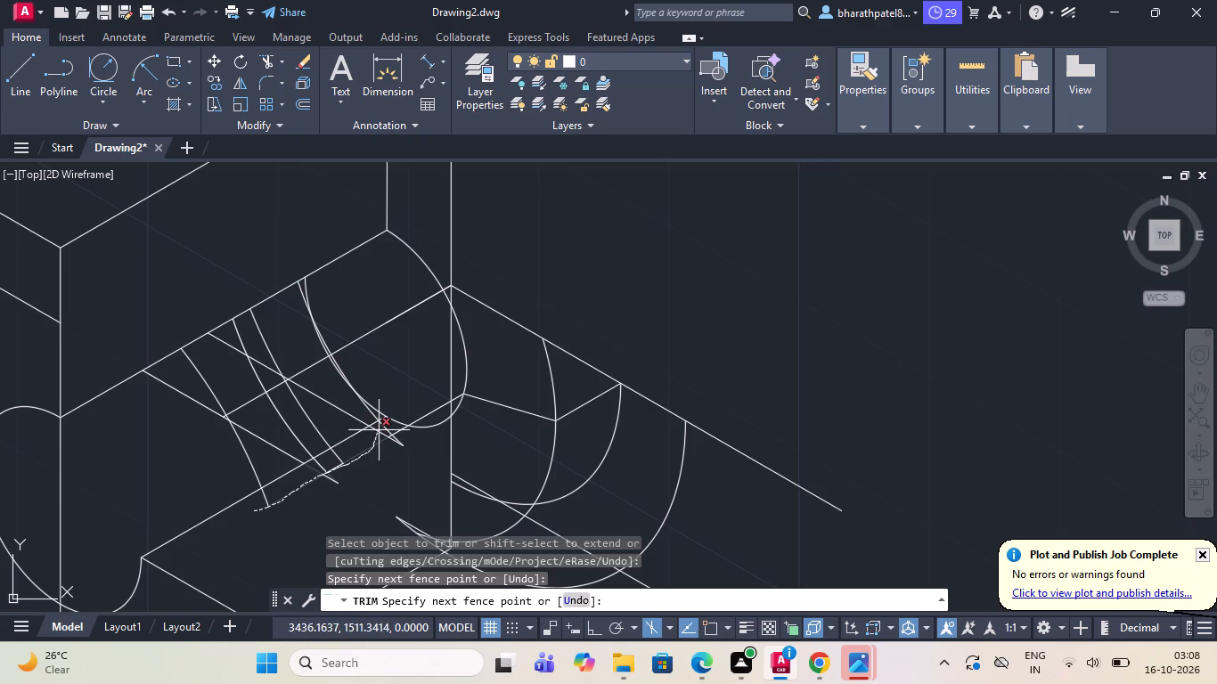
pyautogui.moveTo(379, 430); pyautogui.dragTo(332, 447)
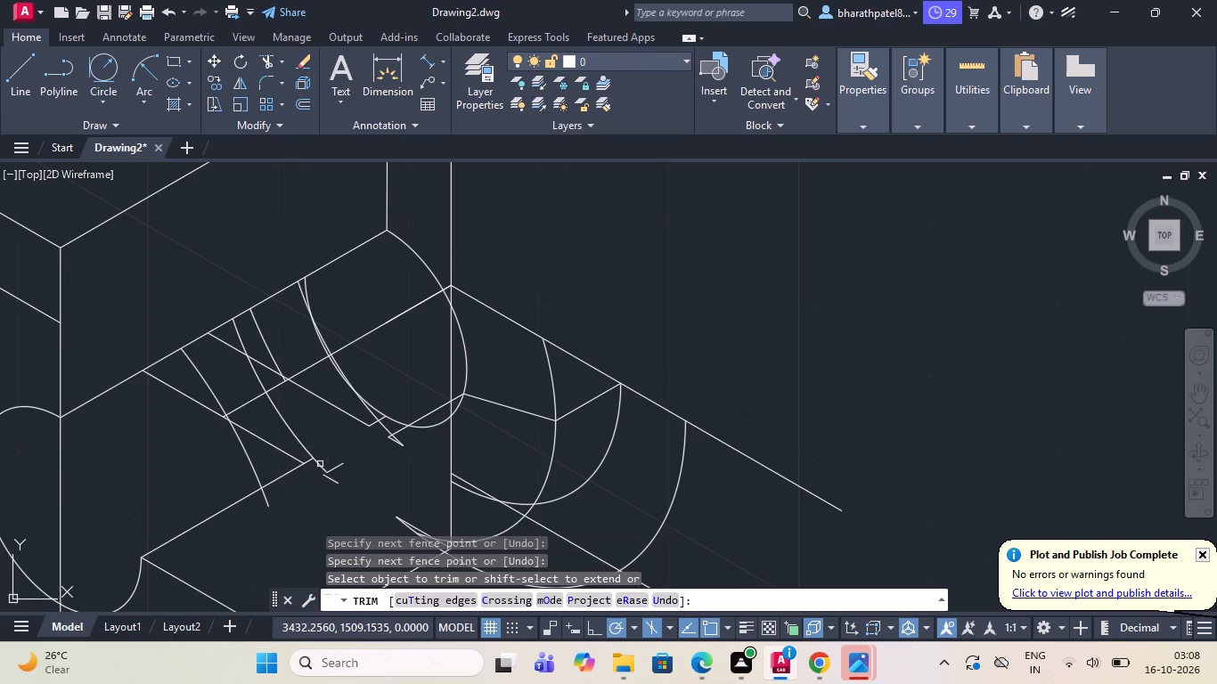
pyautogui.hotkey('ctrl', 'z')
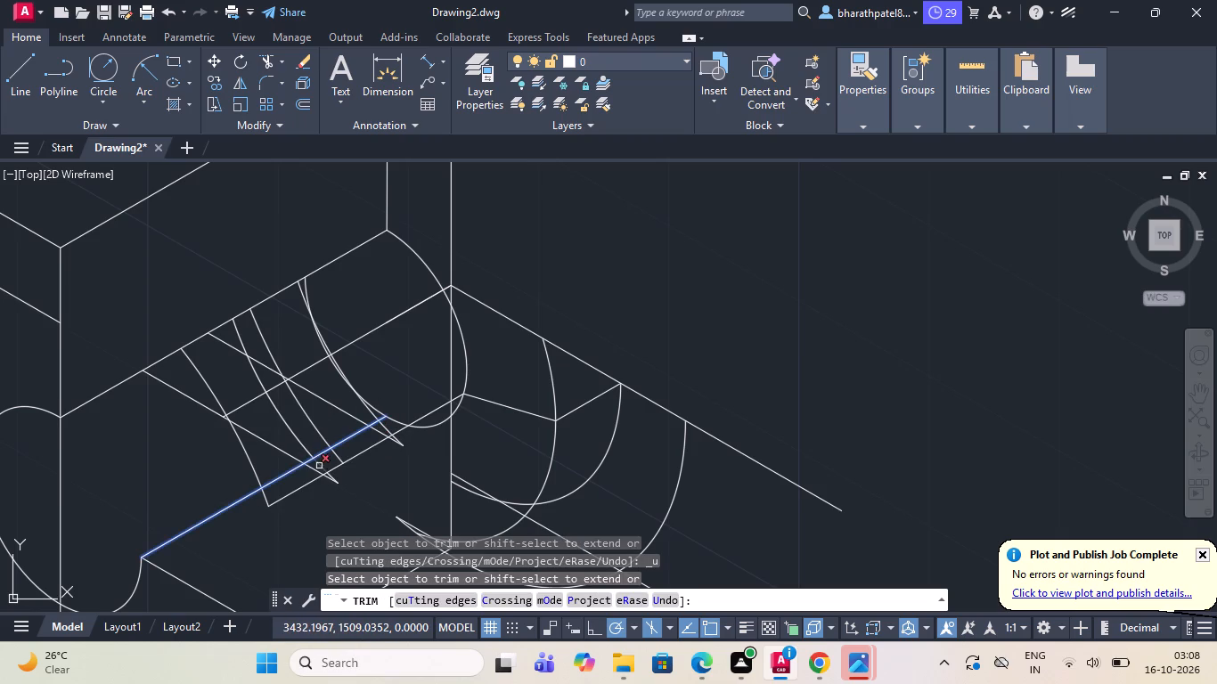
# Trim the nearer arcs and diagonal line extending below the new parallel line, and the old cross line's pieces beneath them.
pyautogui.scroll(3, 275, 509)
pyautogui.moveTo(225, 500); pyautogui.dragTo(389, 467)
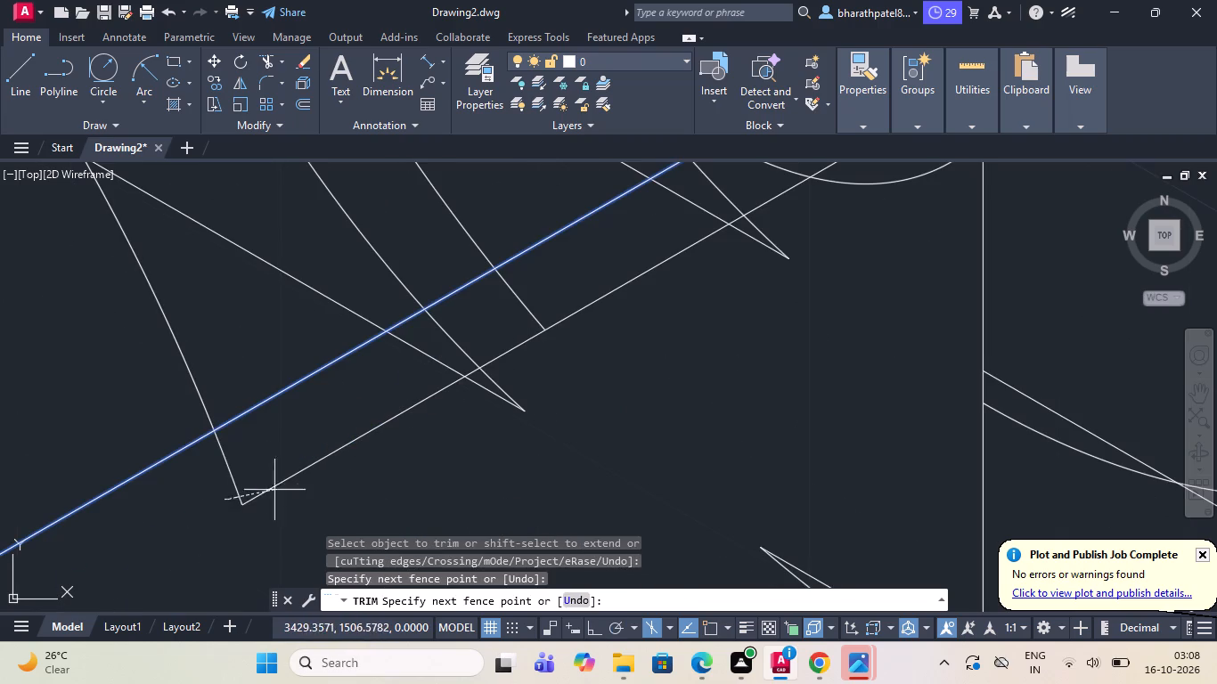
pyautogui.moveTo(389, 467); pyautogui.dragTo(424, 459)
pyautogui.moveTo(451, 389); pyautogui.dragTo(581, 313)
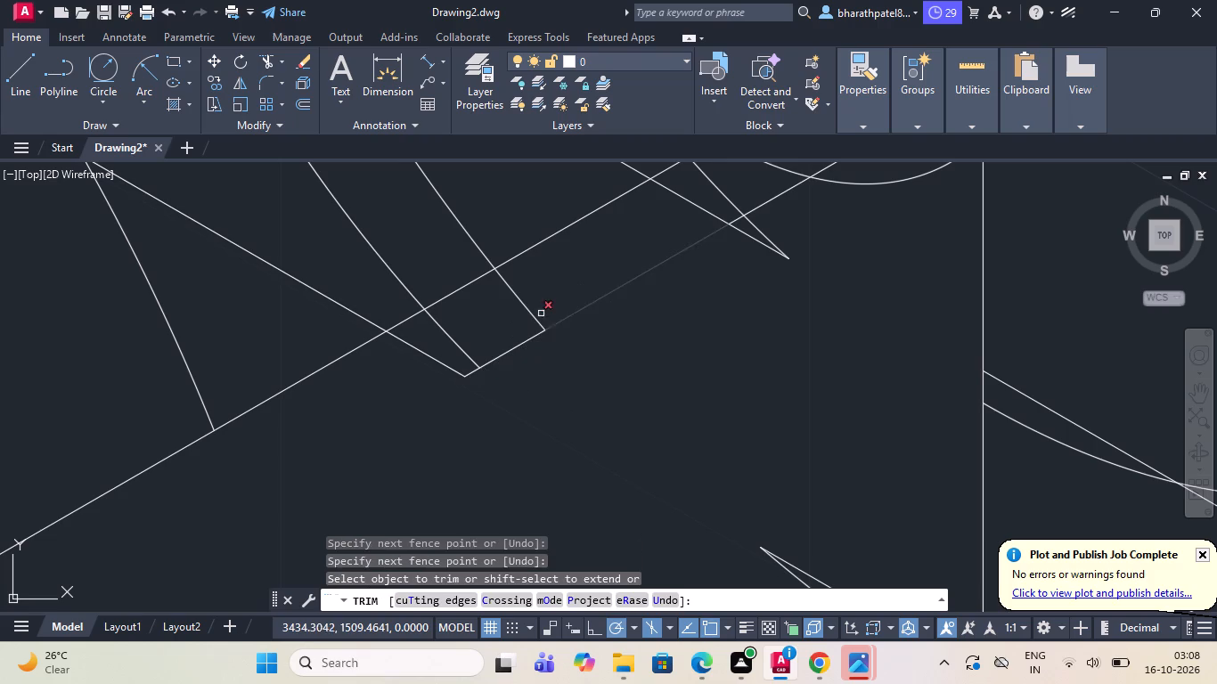
pyautogui.moveTo(536, 298); pyautogui.dragTo(379, 372)
pyautogui.scroll(-3, 396, 401)
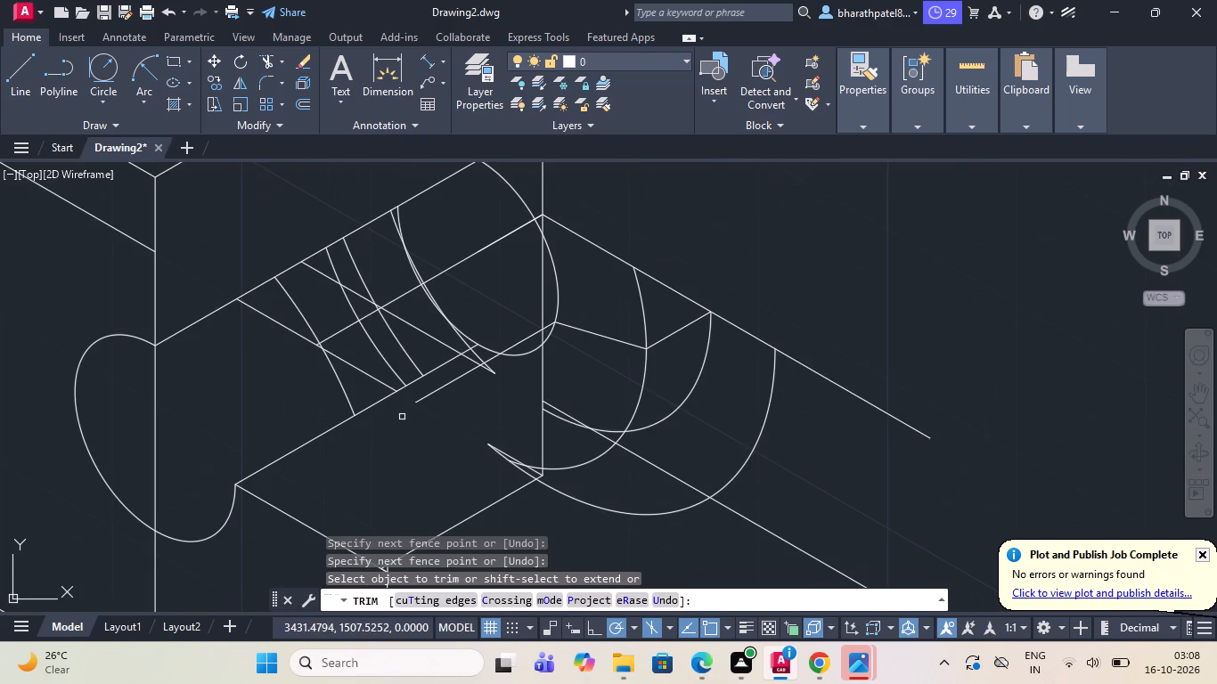
# Trim the remaining arc and diagonal below the new parallel line near the far hole, and the old cross line up to that hole.
pyautogui.scroll(6, 501, 346)
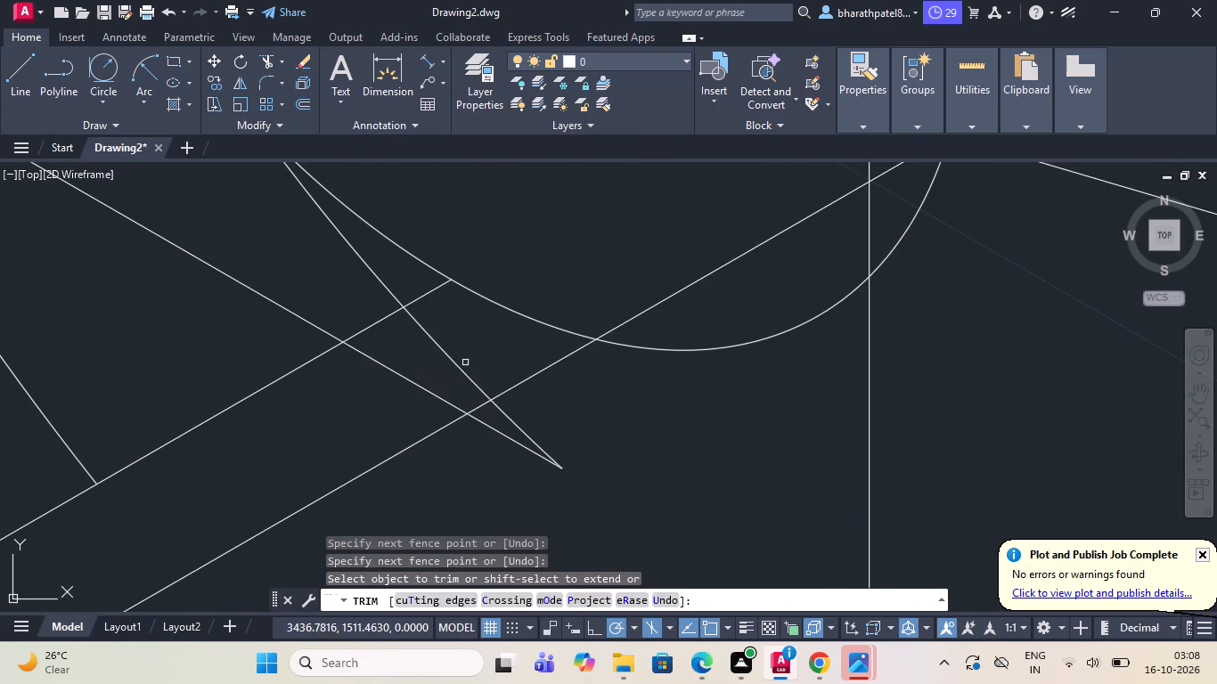
pyautogui.moveTo(483, 346); pyautogui.dragTo(296, 454)
pyautogui.moveTo(327, 419); pyautogui.dragTo(396, 504)
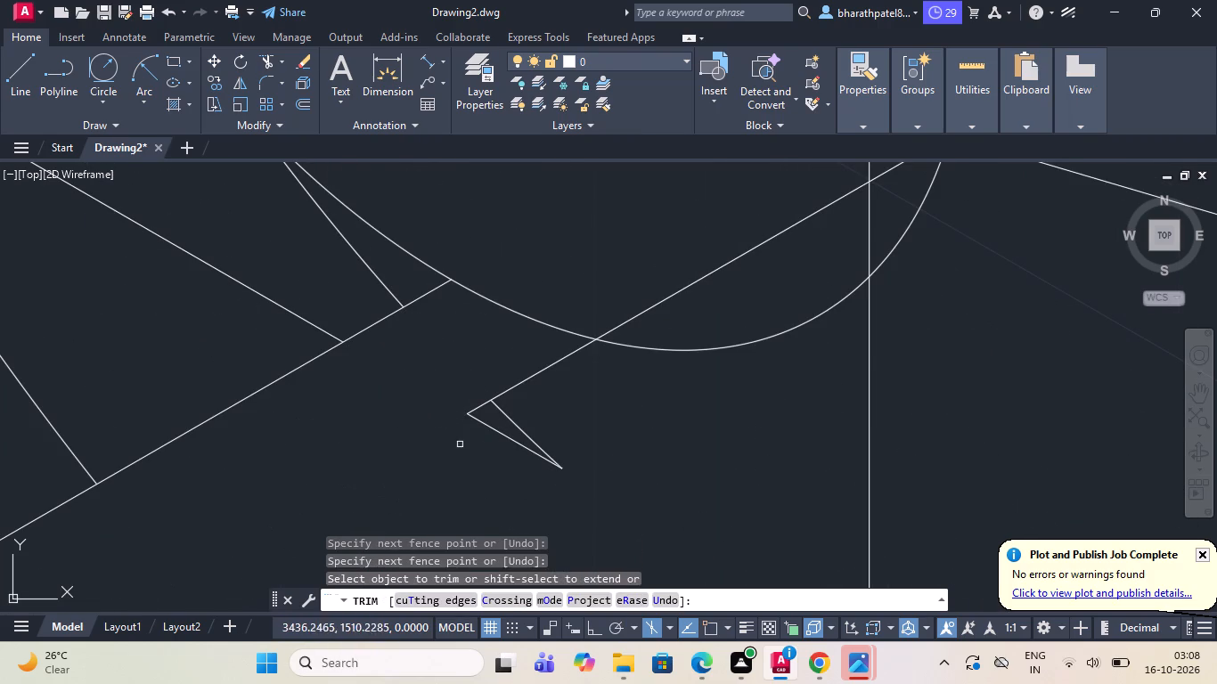
pyautogui.moveTo(532, 397); pyautogui.dragTo(441, 443)
pyautogui.moveTo(501, 353); pyautogui.dragTo(530, 428)
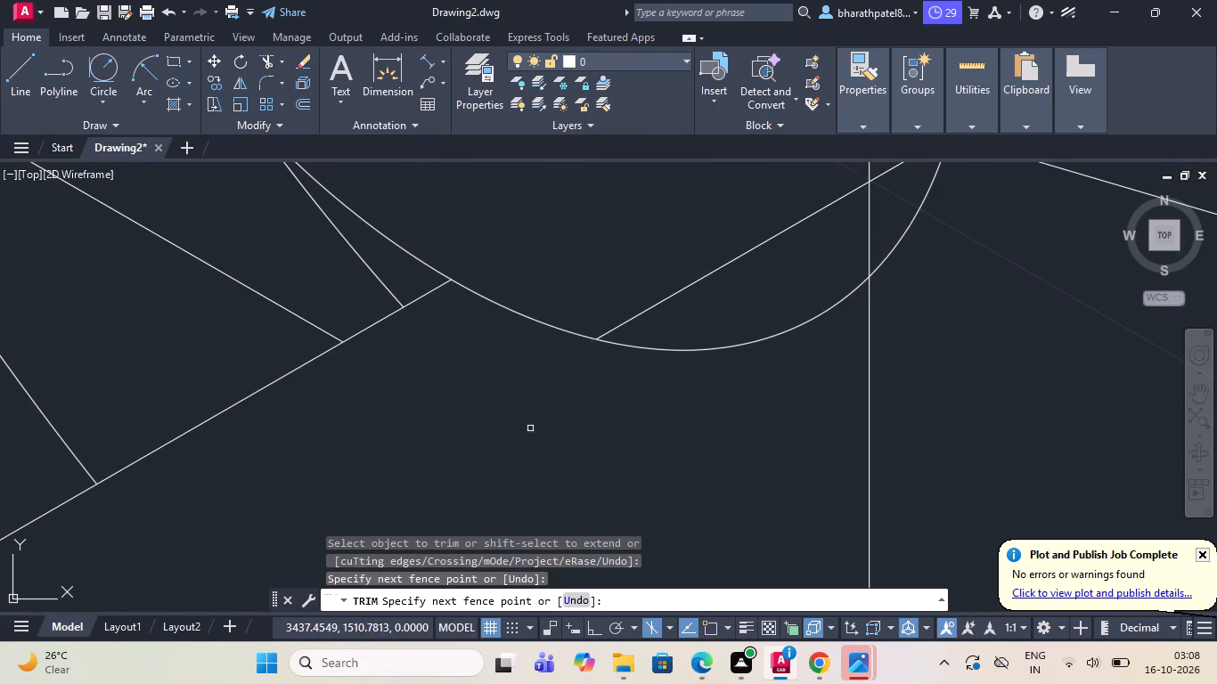
pyautogui.scroll(-3, 528, 412)
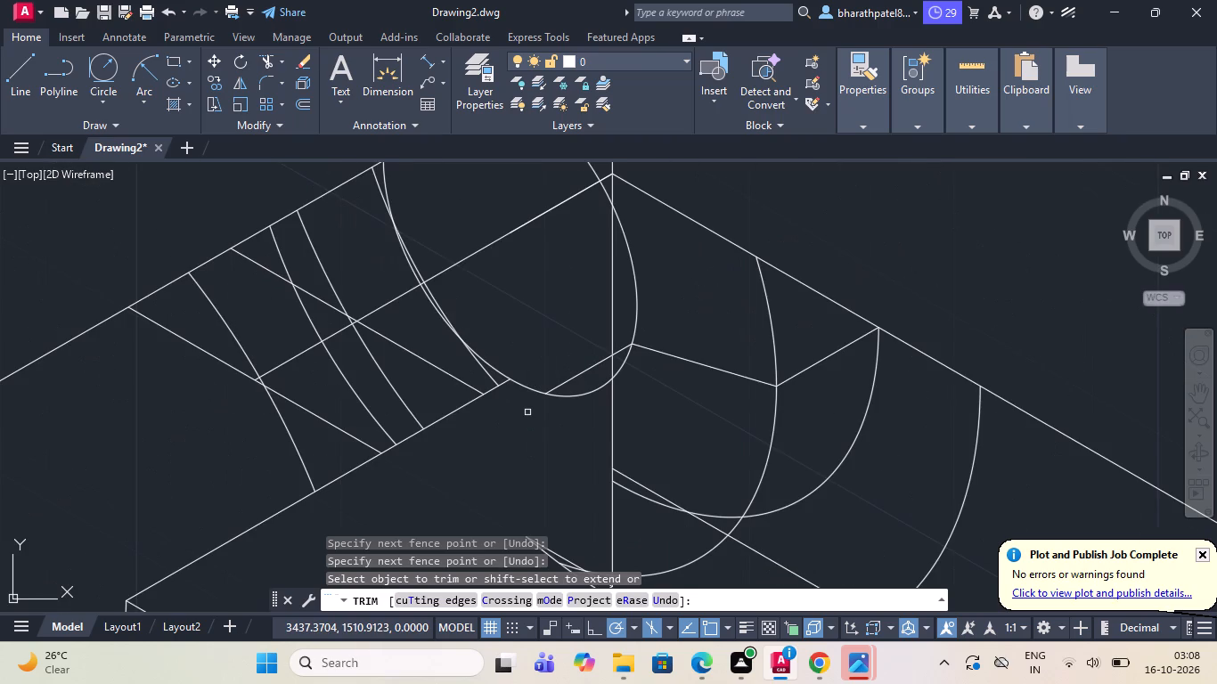
pyautogui.scroll(-2, 527, 412)
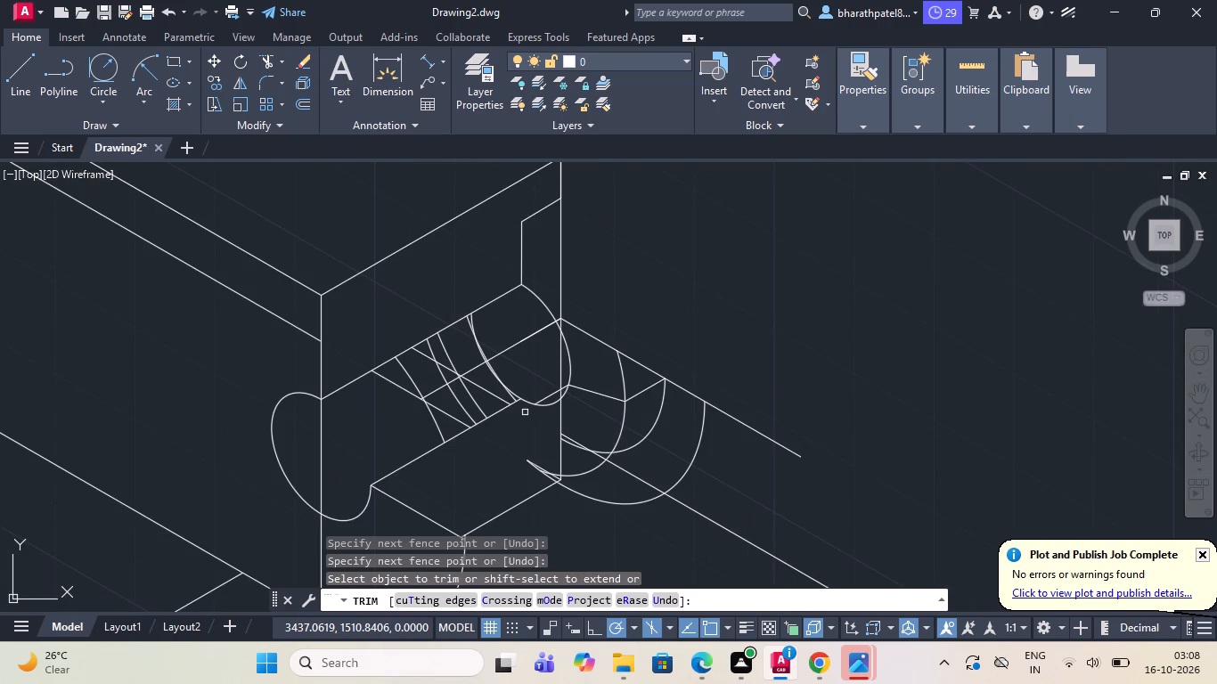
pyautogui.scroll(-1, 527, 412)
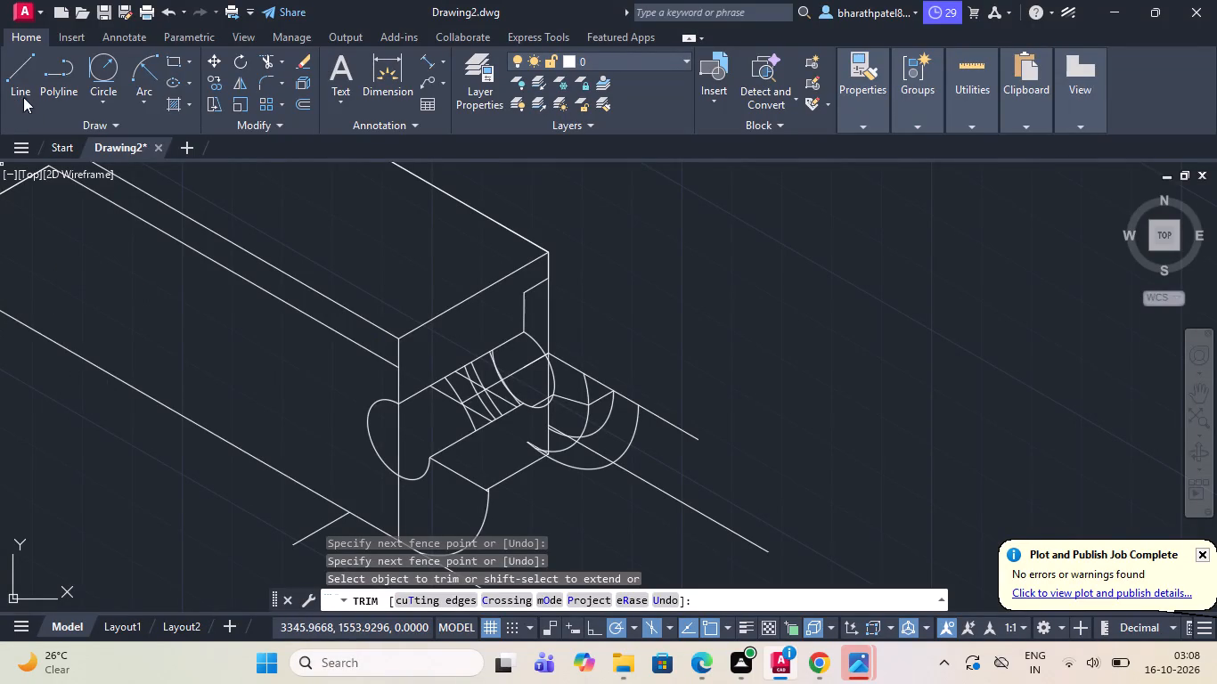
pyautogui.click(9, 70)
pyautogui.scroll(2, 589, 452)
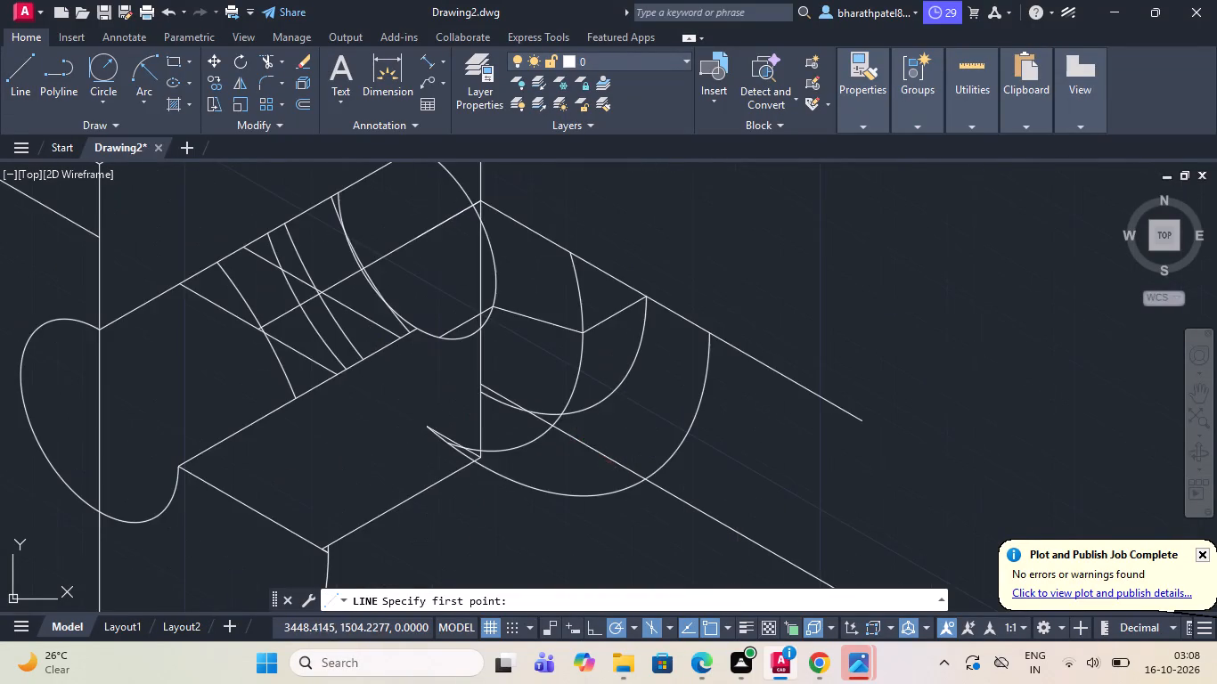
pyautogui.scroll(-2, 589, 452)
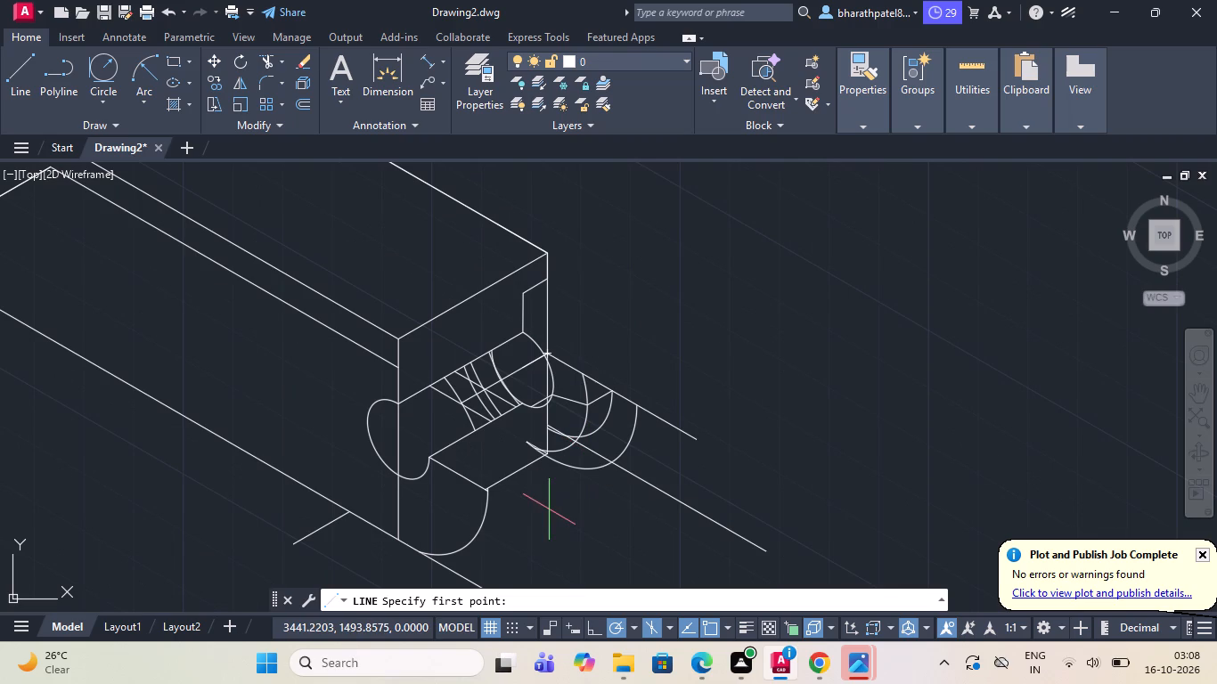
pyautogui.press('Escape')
# Erase the short cross line joining the near arc's upper end to the arm's vertical edge.
pyautogui.click(518, 471)
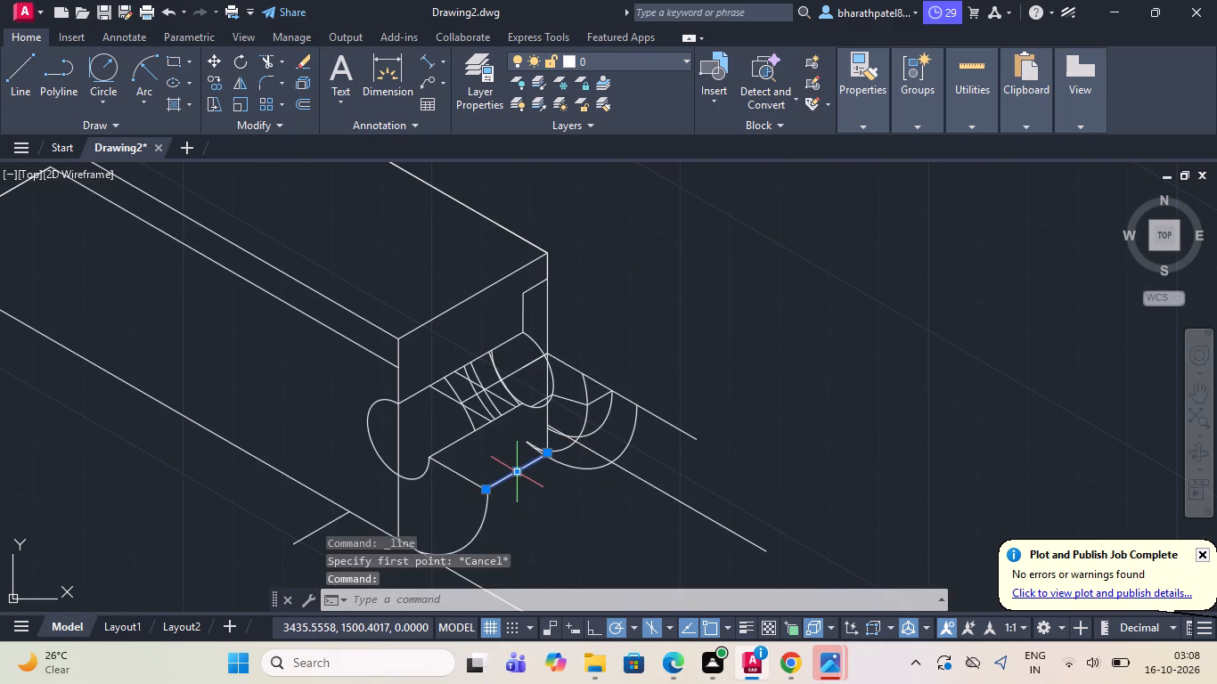
pyautogui.press('Delete')
pyautogui.press('Delete')
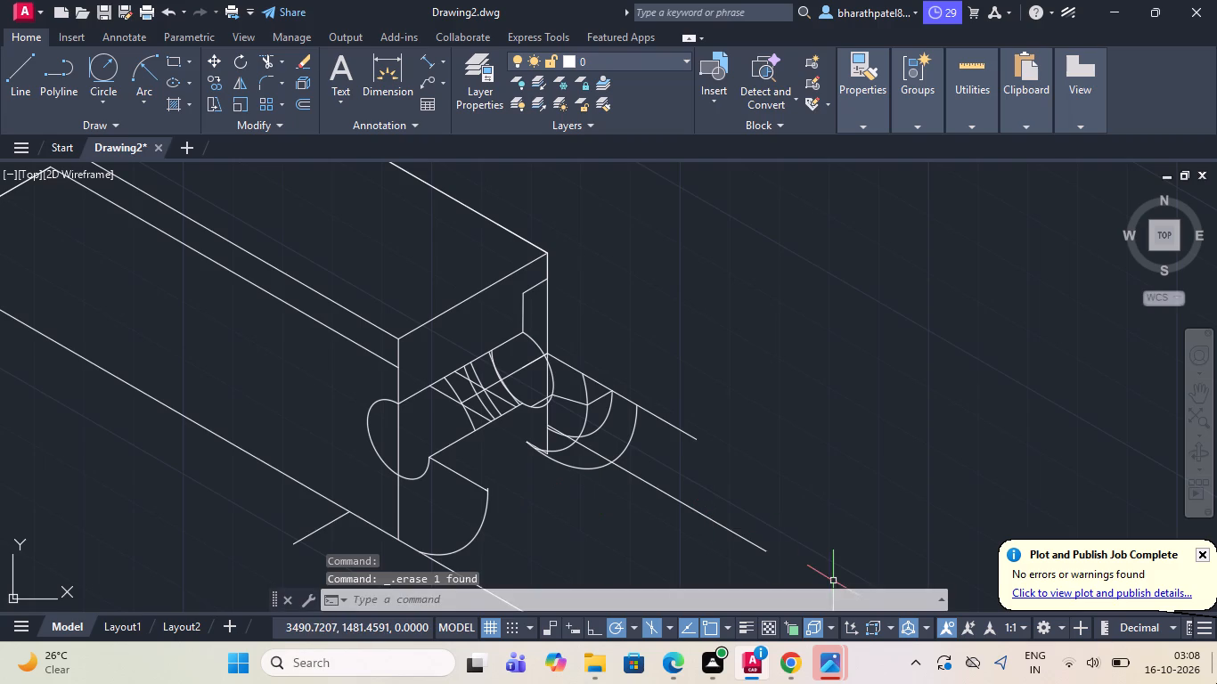
# Draw a line from the near arc's upper corner to the upper endpoint of the large far arc.
pyautogui.click(6, 69)
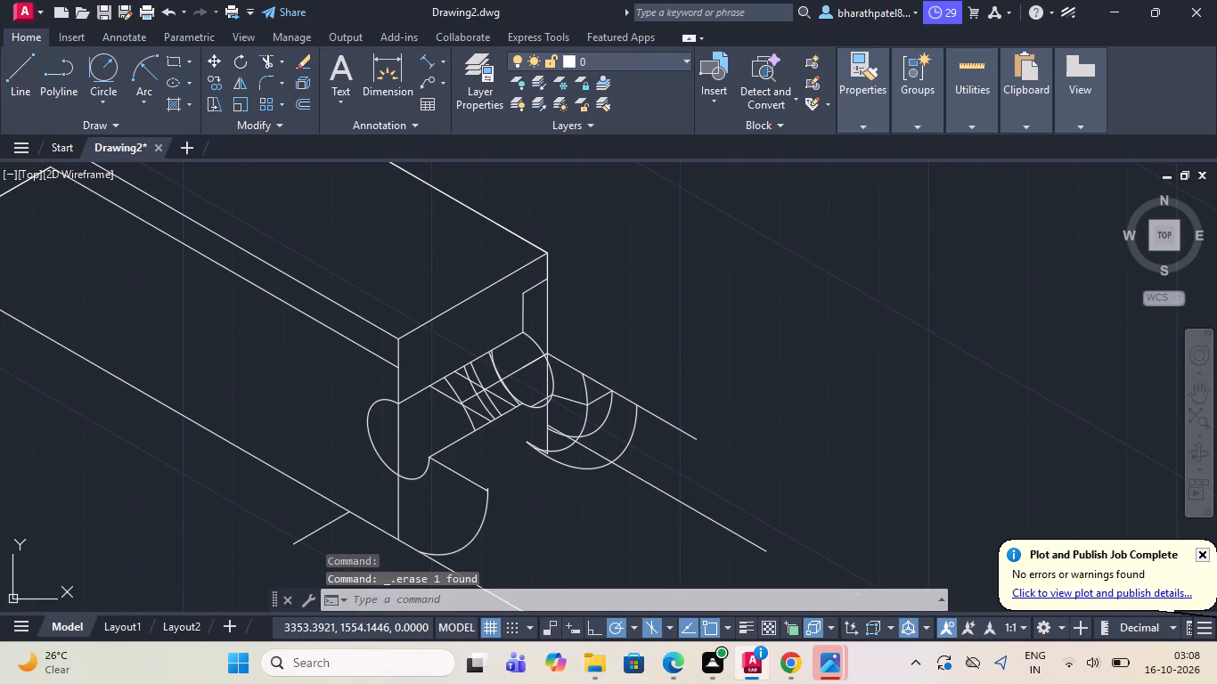
pyautogui.scroll(5, 485, 494)
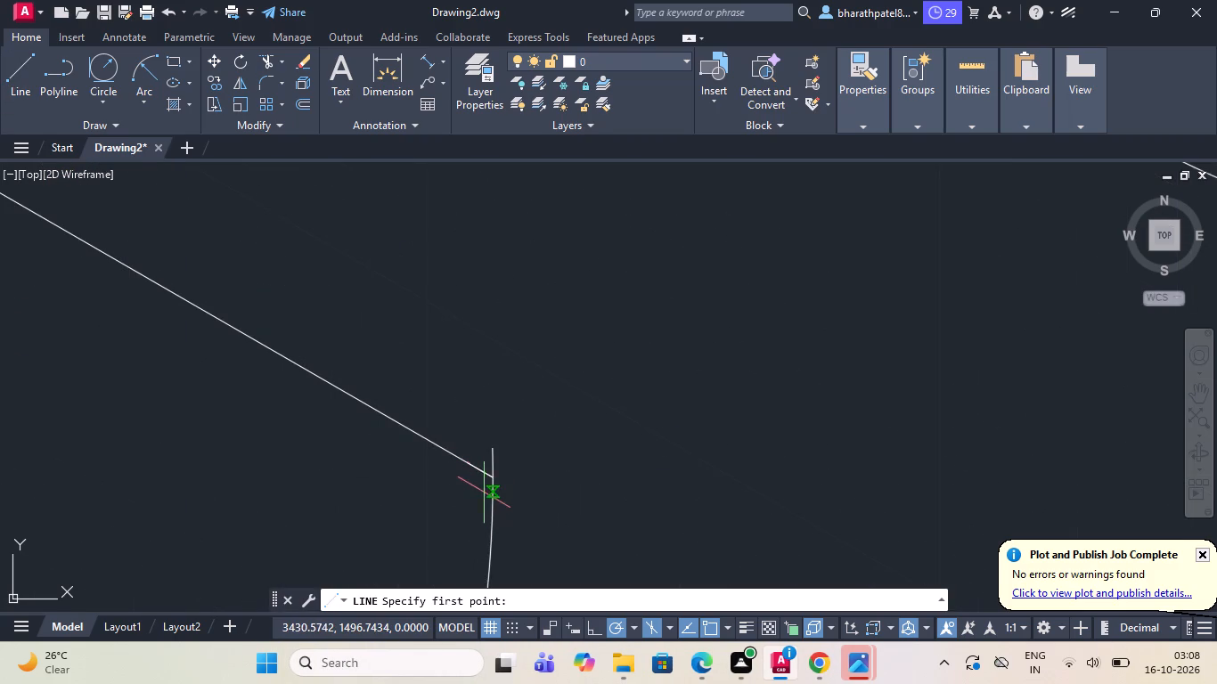
pyautogui.click(492, 474)
pyautogui.scroll(-5, 486, 475)
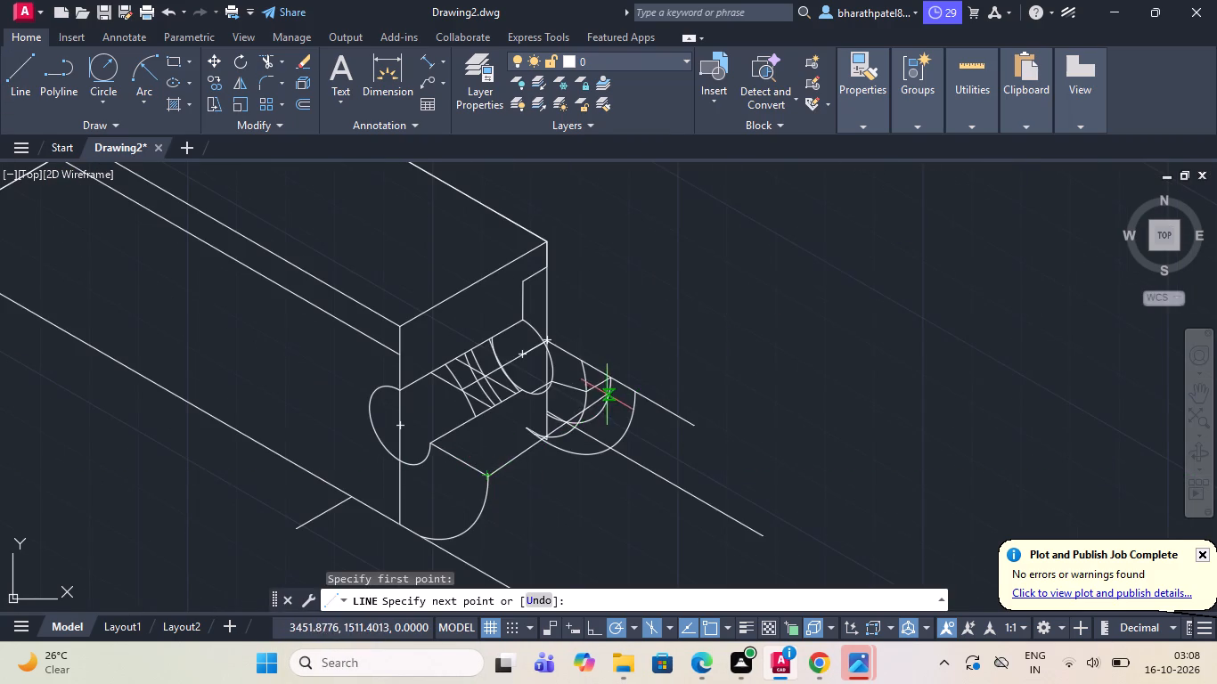
pyautogui.scroll(4, 607, 395)
pyautogui.click(780, 388)
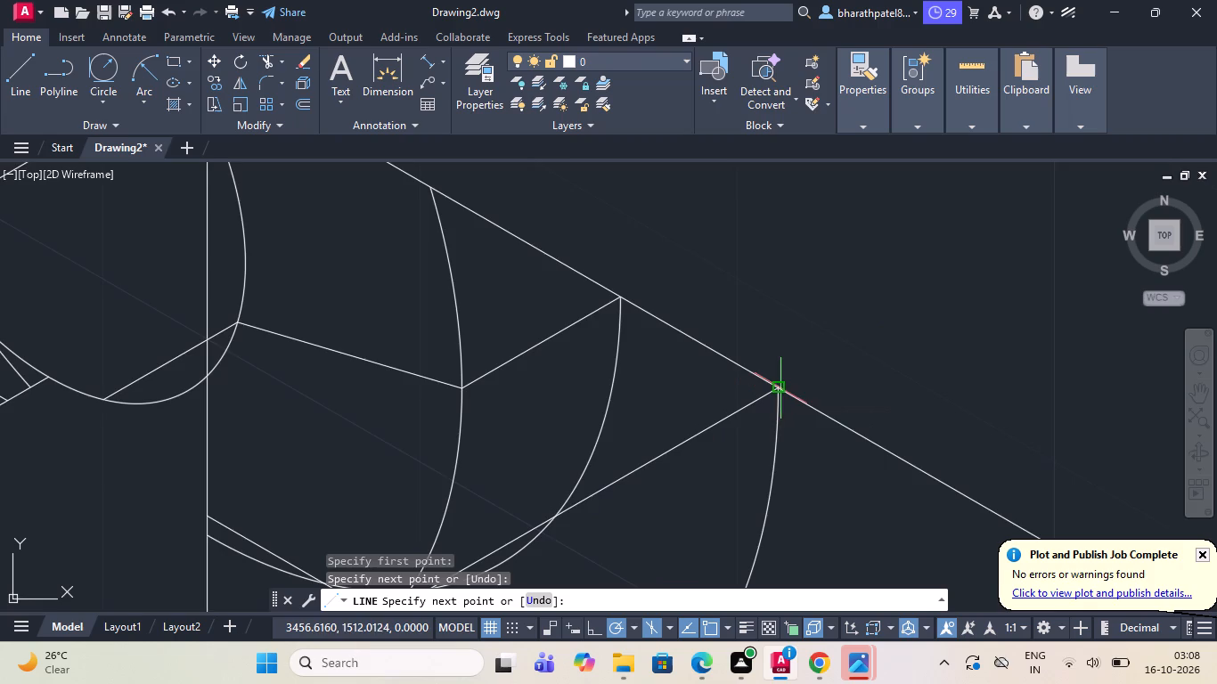
pyautogui.scroll(-4, 780, 385)
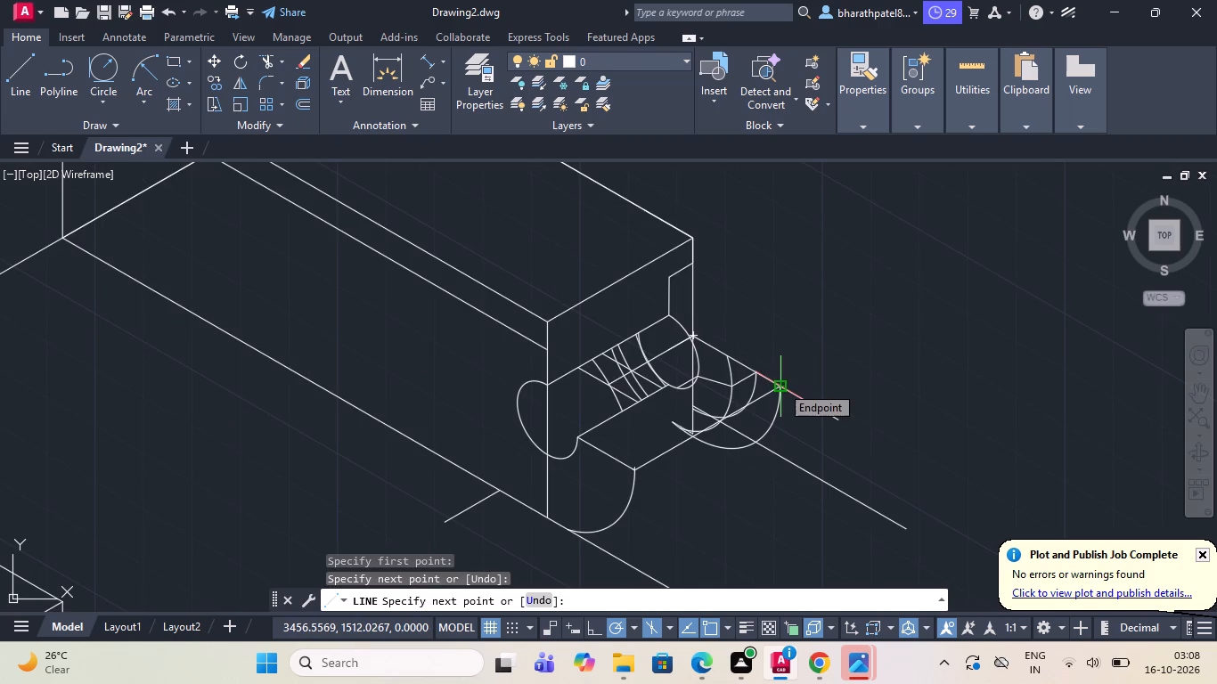
pyautogui.press('Escape')
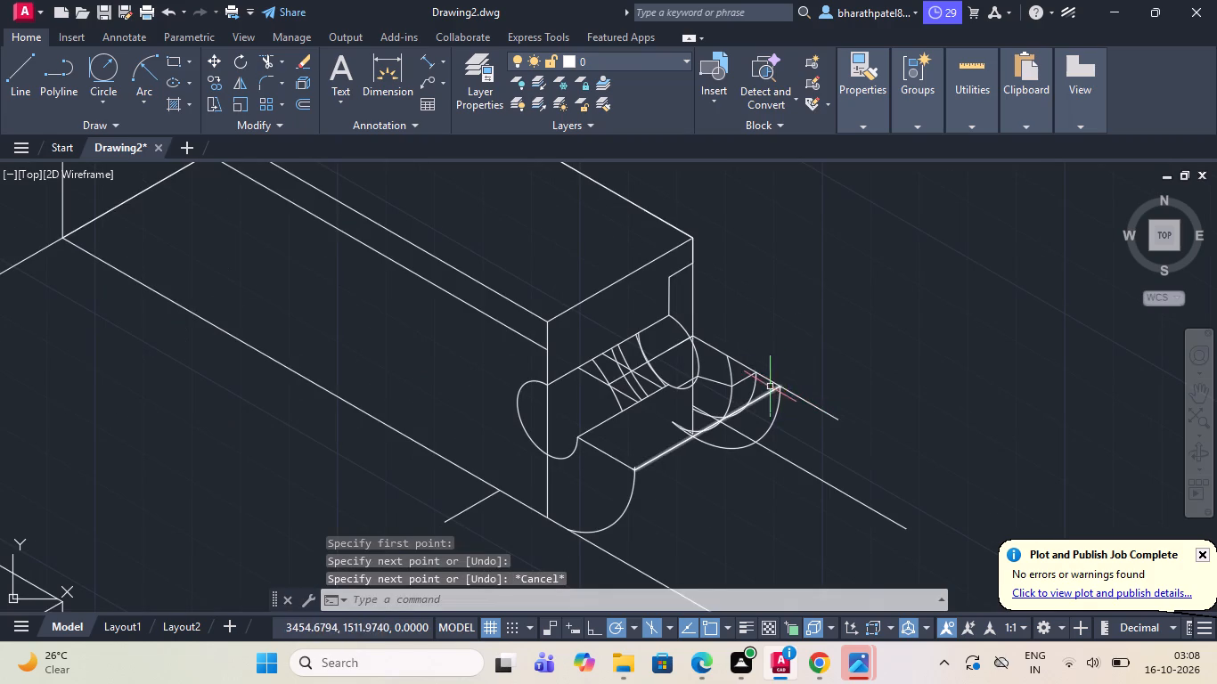
# Trim the back edge beyond the large far arc and between the two smaller arcs, and those arcs above the new line.
pyautogui.scroll(2, 764, 376)
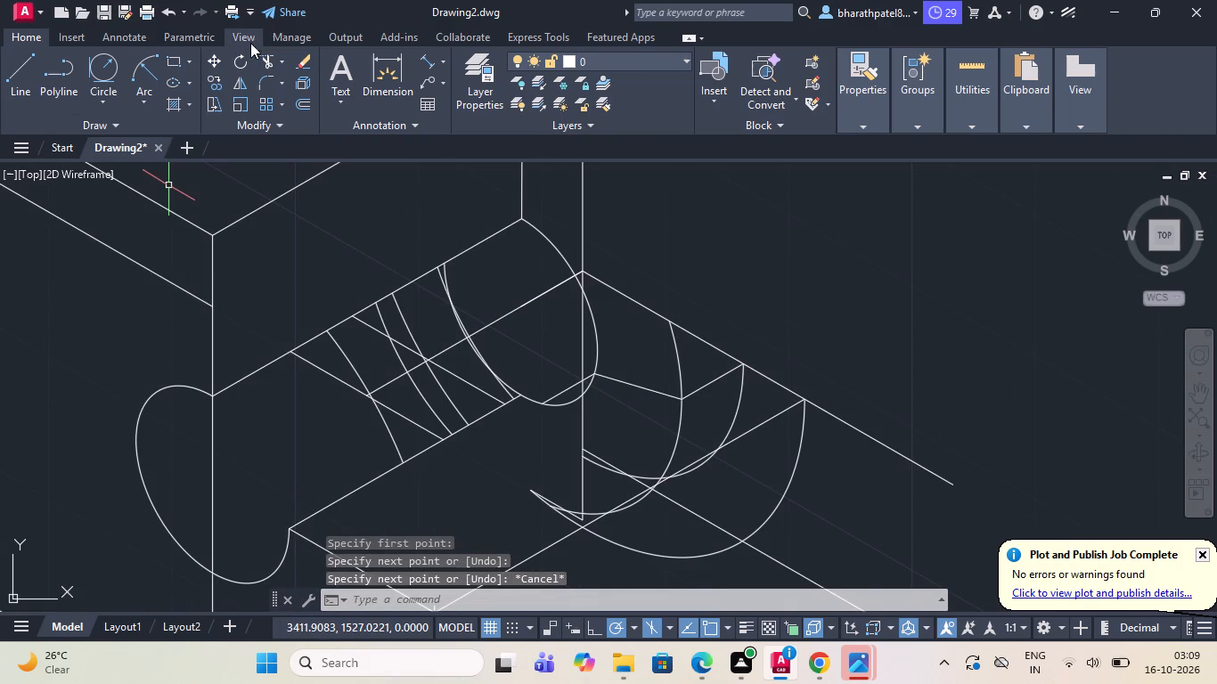
pyautogui.click(267, 61)
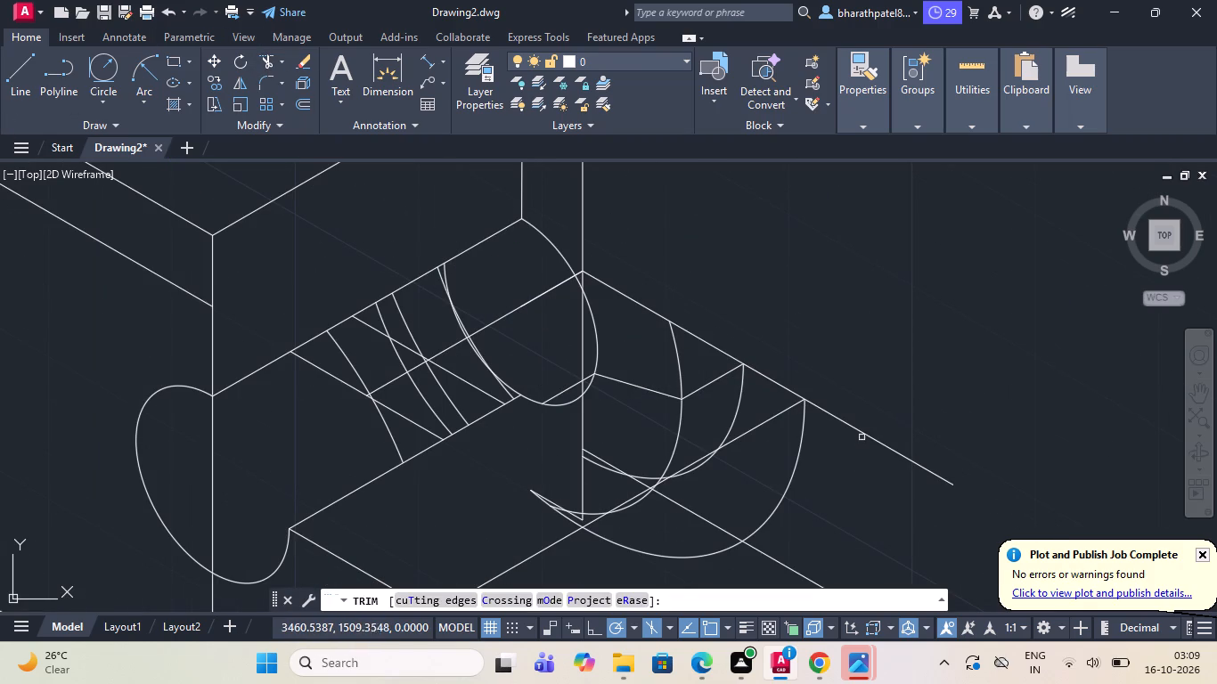
pyautogui.click(862, 432)
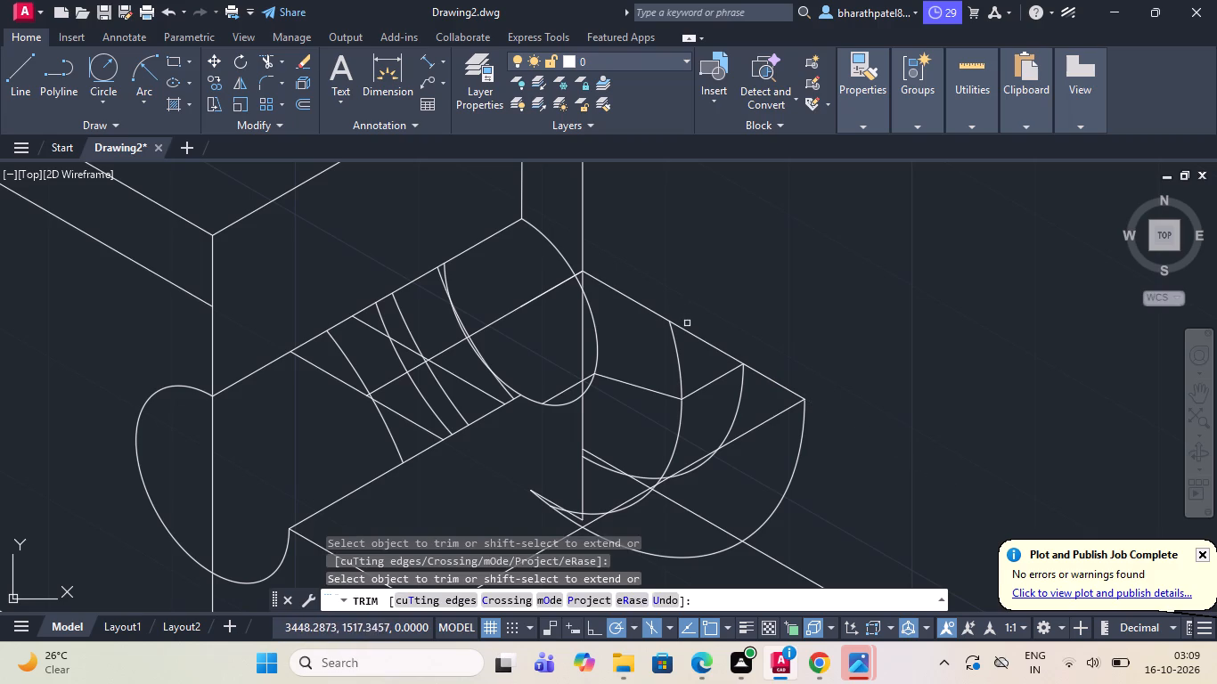
pyautogui.click(690, 331)
pyautogui.click(674, 356)
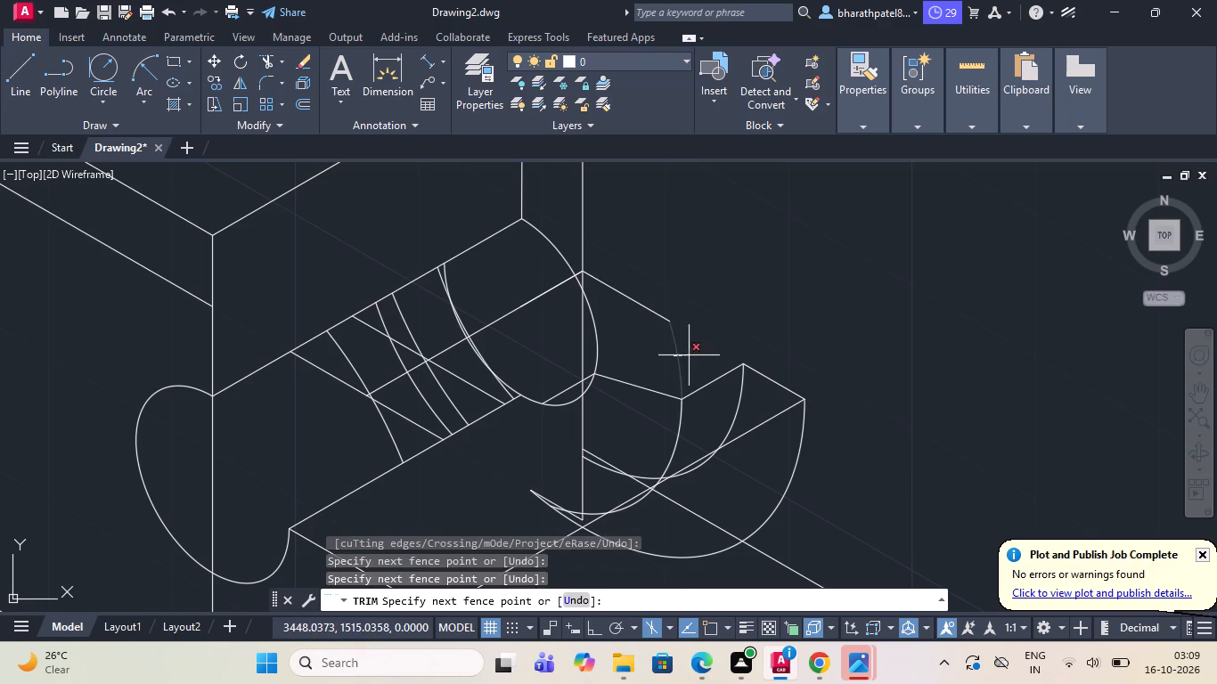
pyautogui.click(691, 354)
pyautogui.moveTo(668, 436); pyautogui.dragTo(723, 411)
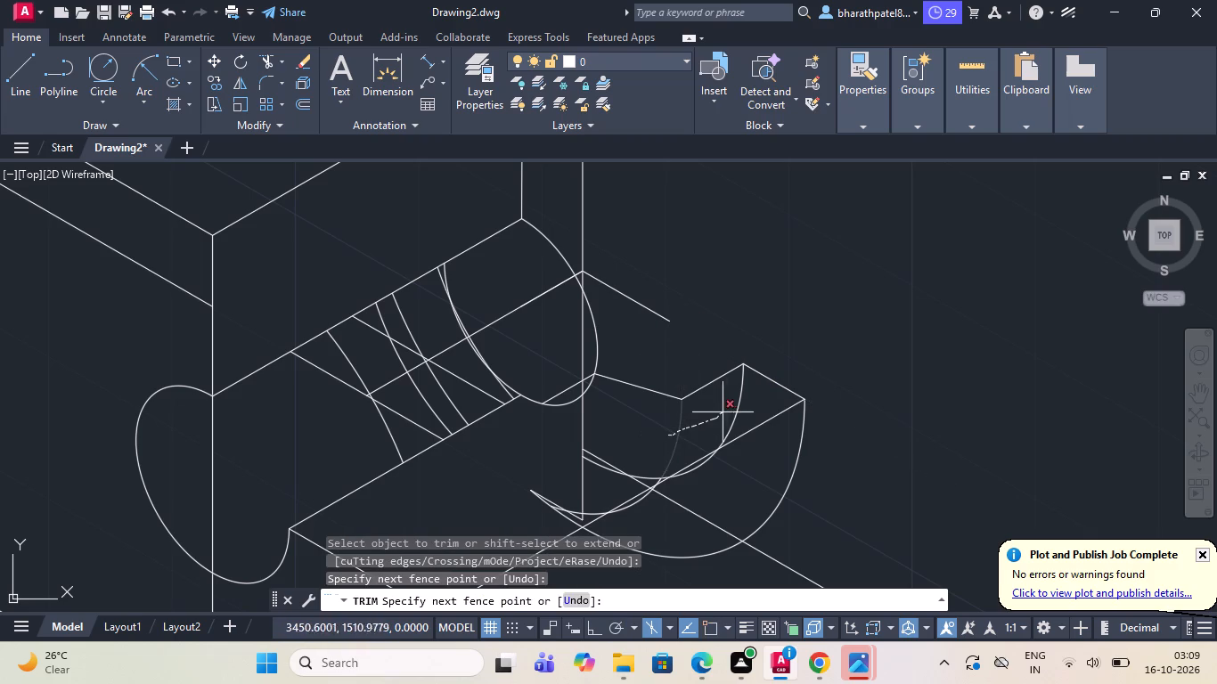
pyautogui.moveTo(723, 411); pyautogui.dragTo(750, 395)
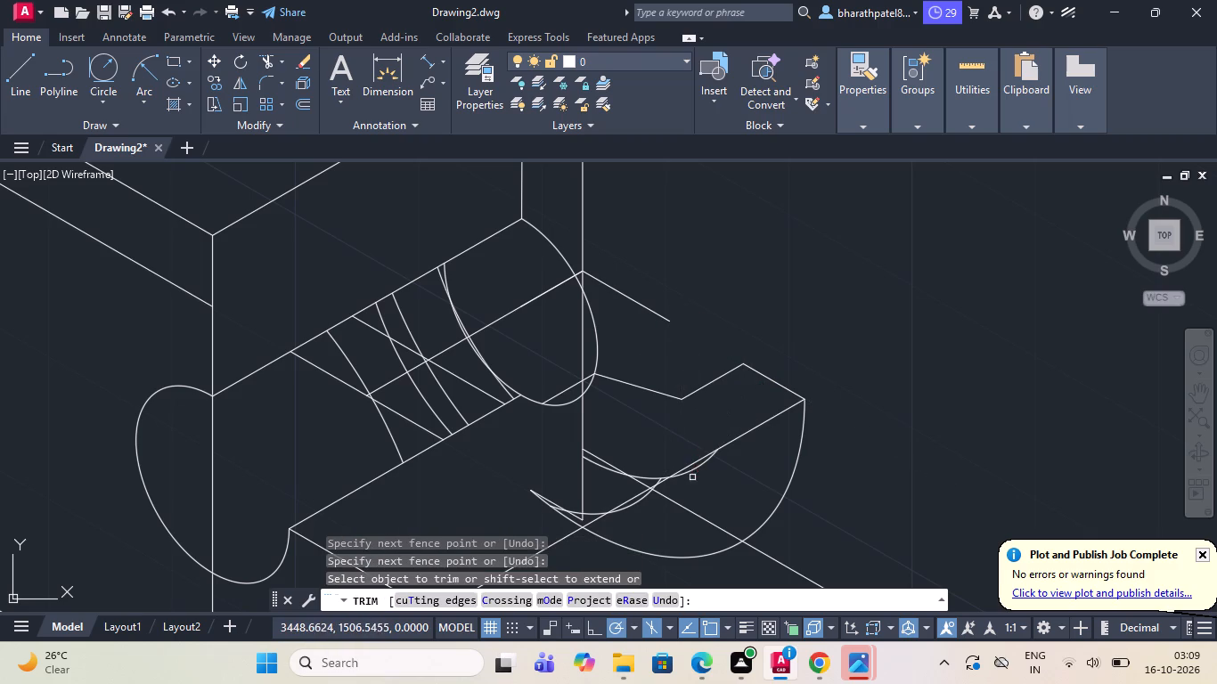
# Trim the vertical edge, arc pieces and short diagonals crossing the flat face behind the new line.
pyautogui.scroll(4, 692, 477)
pyautogui.moveTo(703, 416); pyautogui.dragTo(725, 480)
pyautogui.scroll(-2, 656, 372)
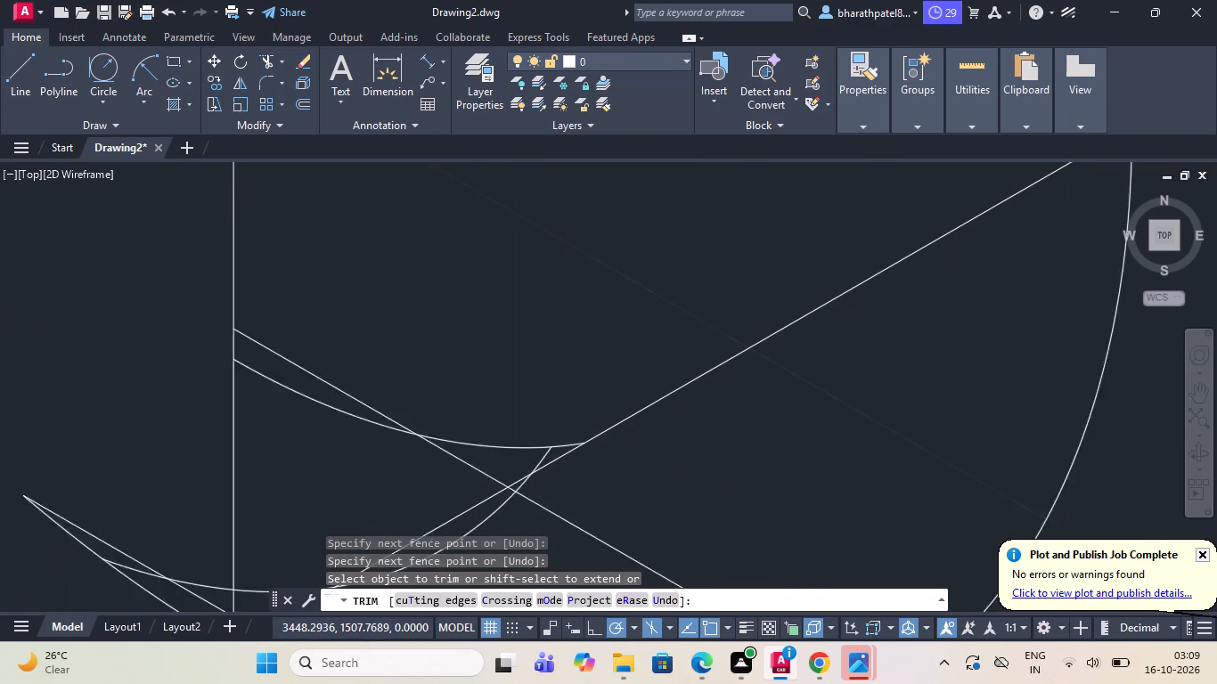
pyautogui.moveTo(592, 334); pyautogui.dragTo(336, 406)
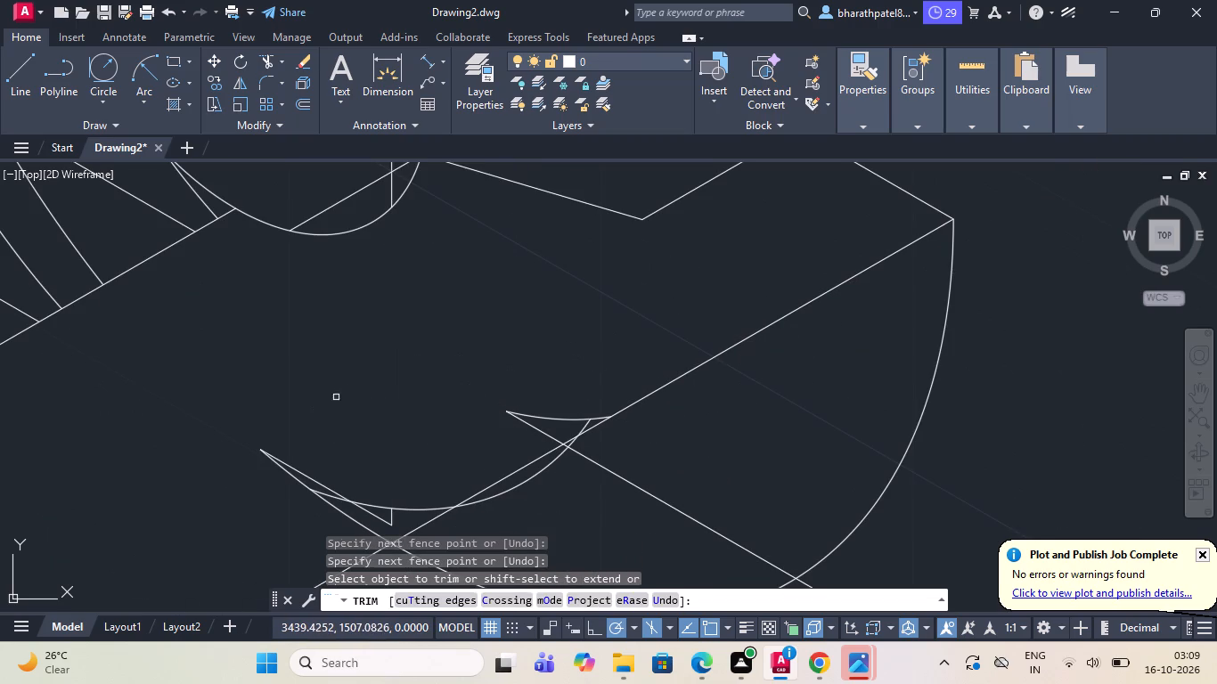
pyautogui.moveTo(255, 490); pyautogui.dragTo(374, 484)
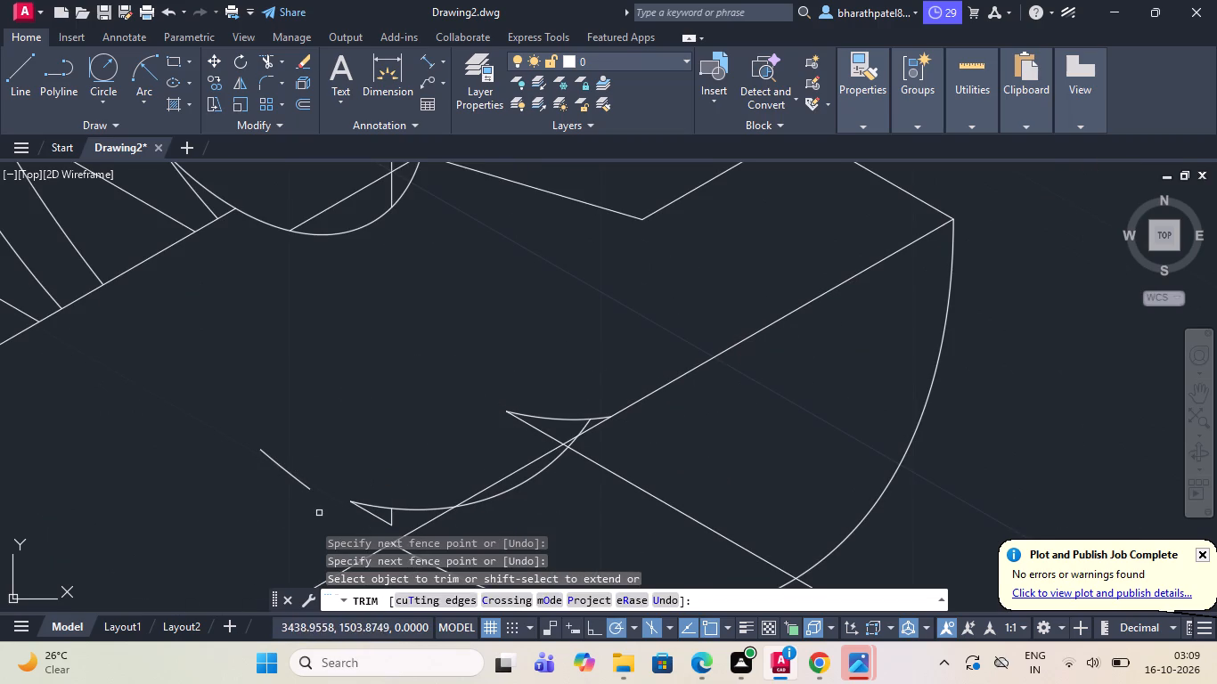
pyautogui.moveTo(331, 516); pyautogui.dragTo(559, 424)
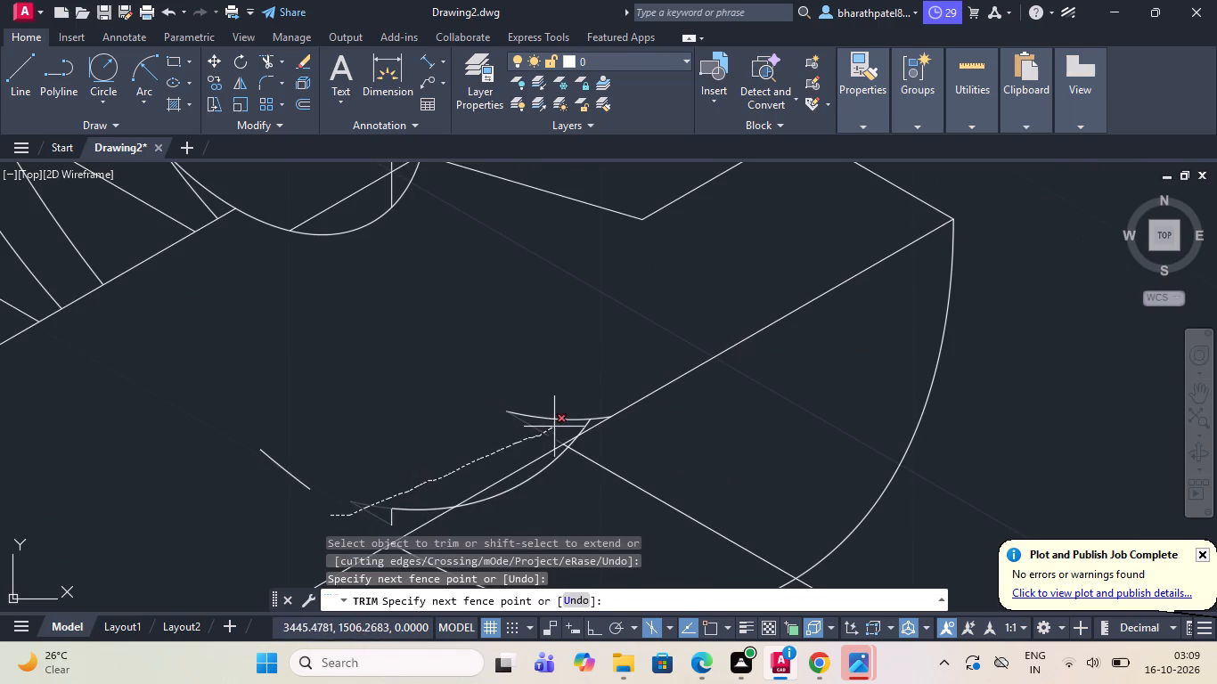
pyautogui.moveTo(559, 424); pyautogui.dragTo(594, 403)
pyautogui.click(267, 456)
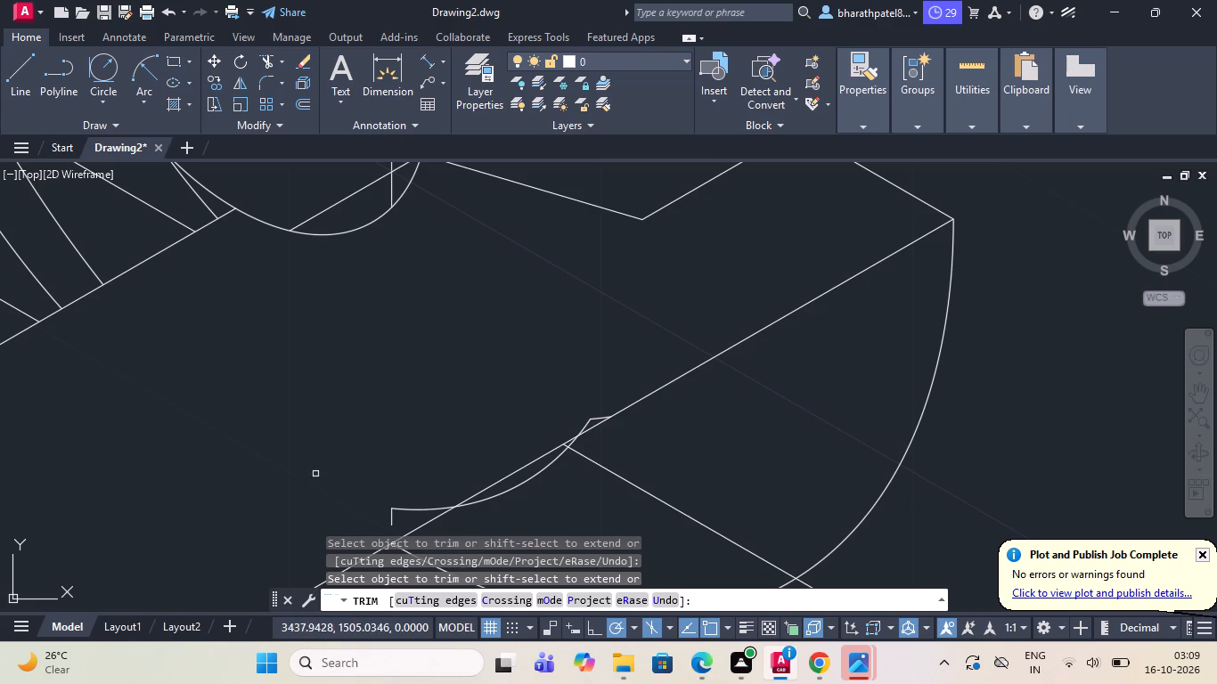
# Trim the remaining arc slivers and vertical stub along the new line, and the lower diagonal's piece inside the large far arc.
pyautogui.click(495, 495)
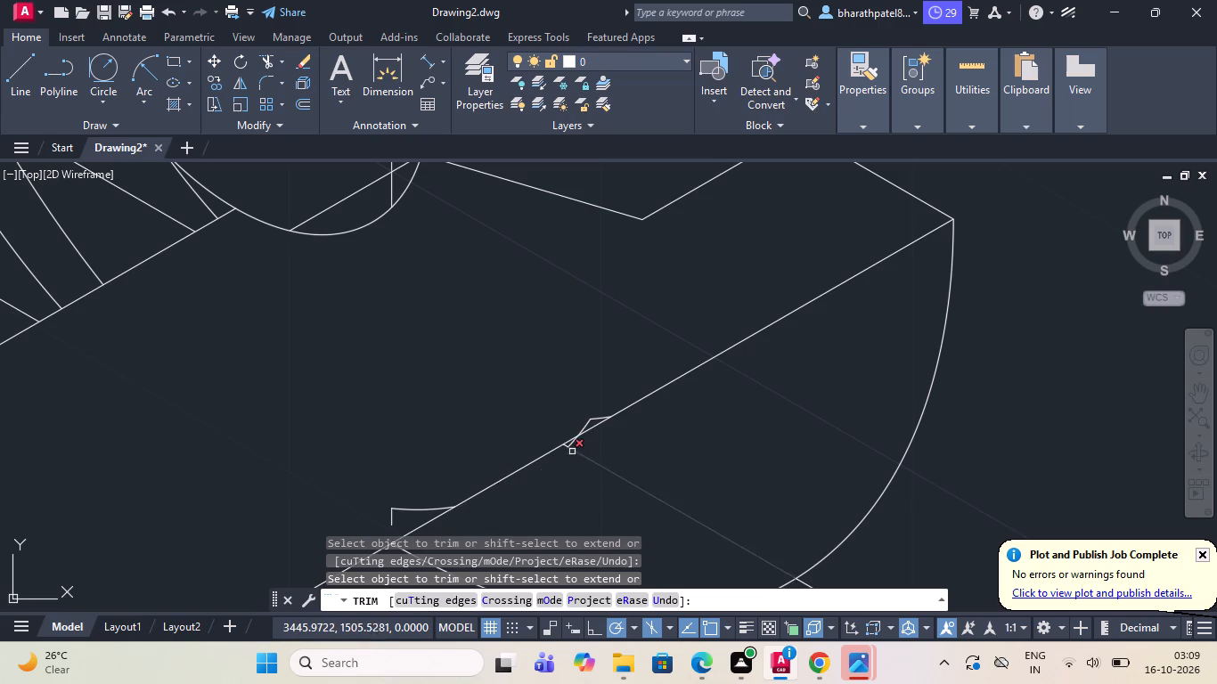
pyautogui.scroll(3, 572, 451)
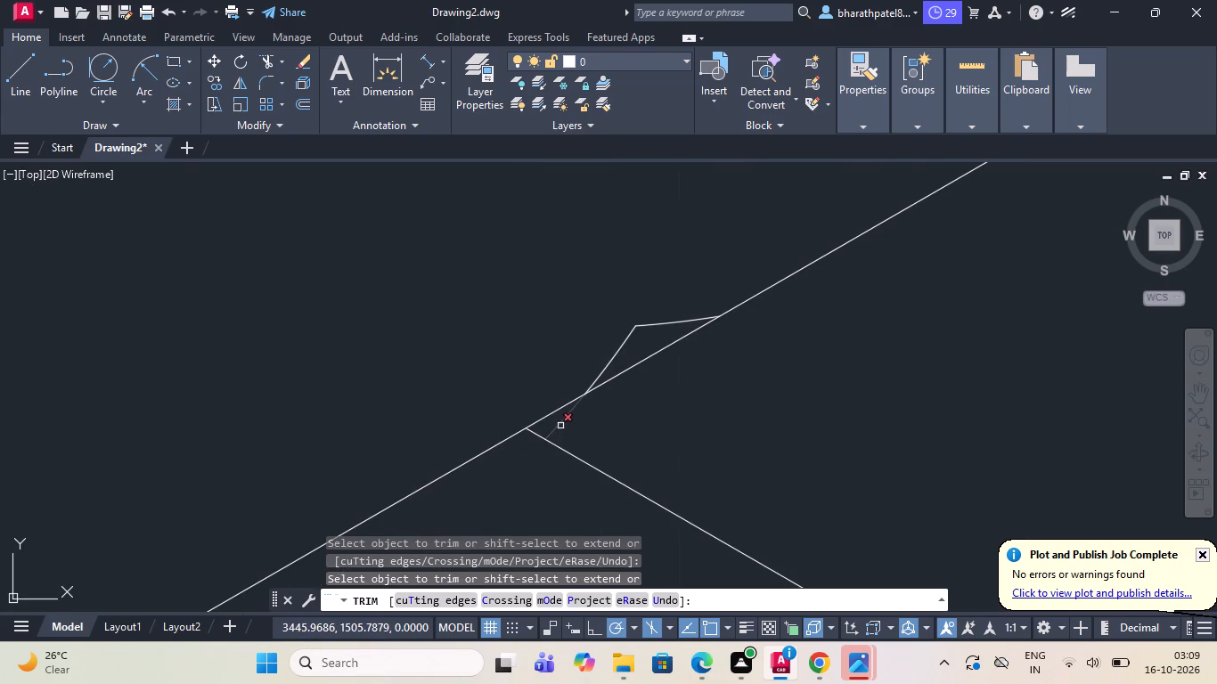
pyautogui.click(560, 426)
pyautogui.moveTo(695, 307); pyautogui.dragTo(486, 371)
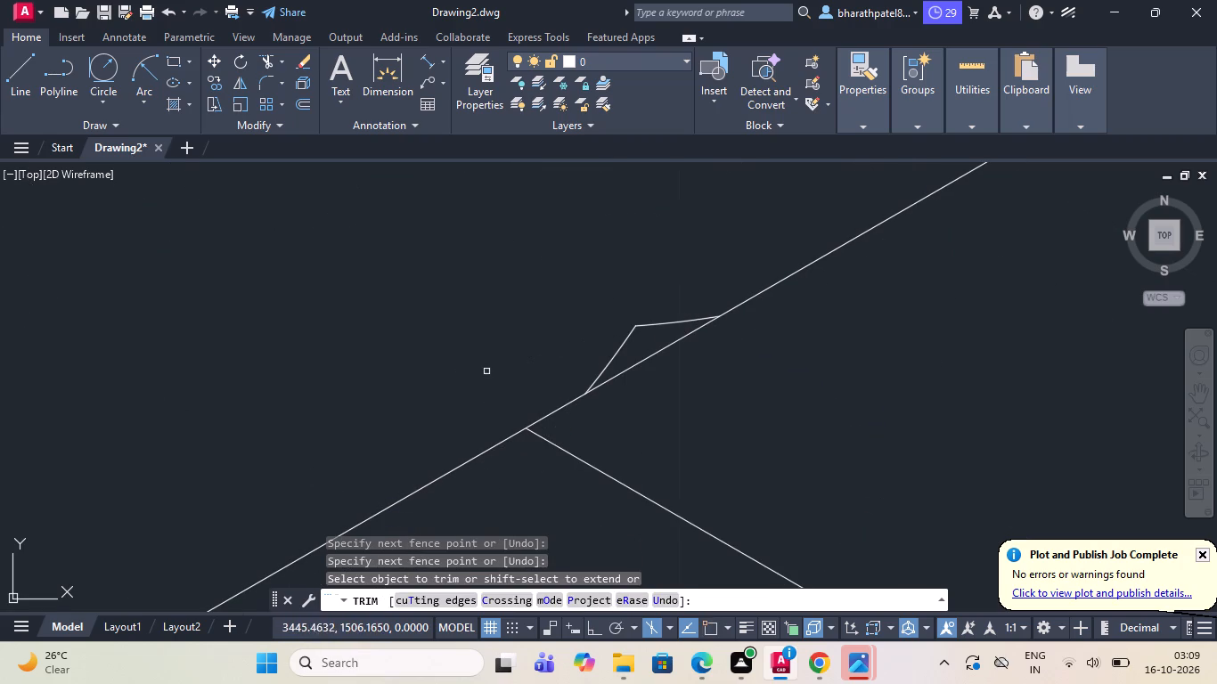
pyautogui.click(583, 352)
pyautogui.click(674, 313)
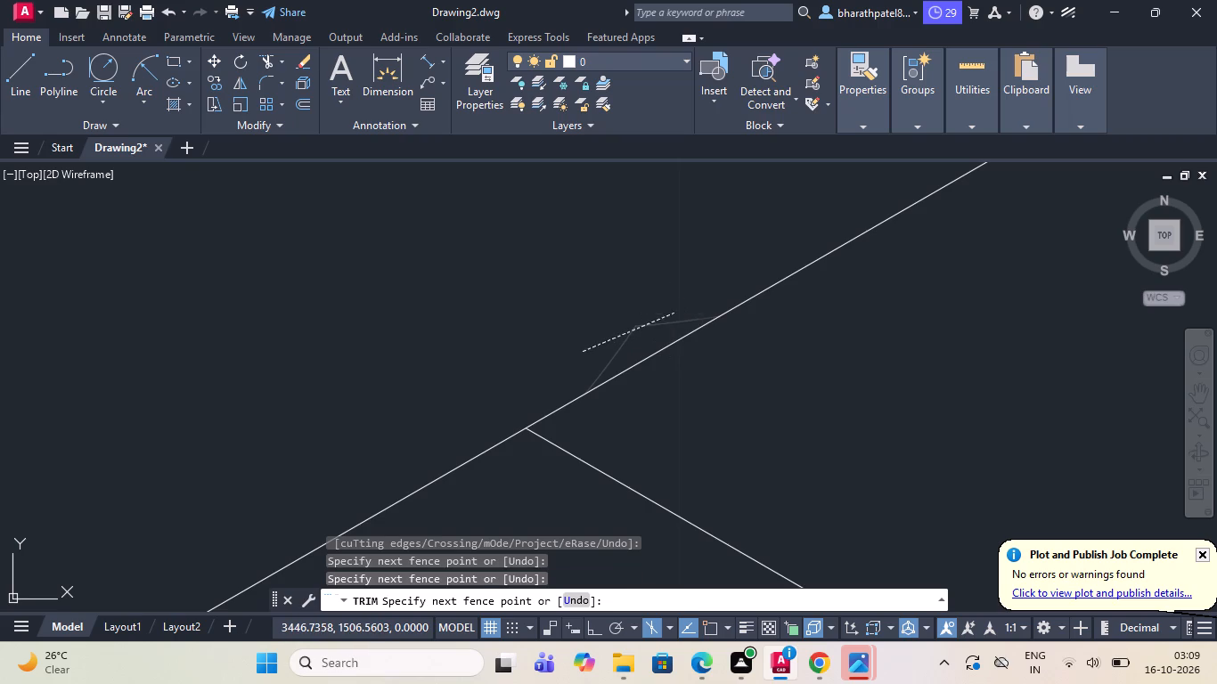
pyautogui.scroll(-4, 672, 316)
pyautogui.click(516, 390)
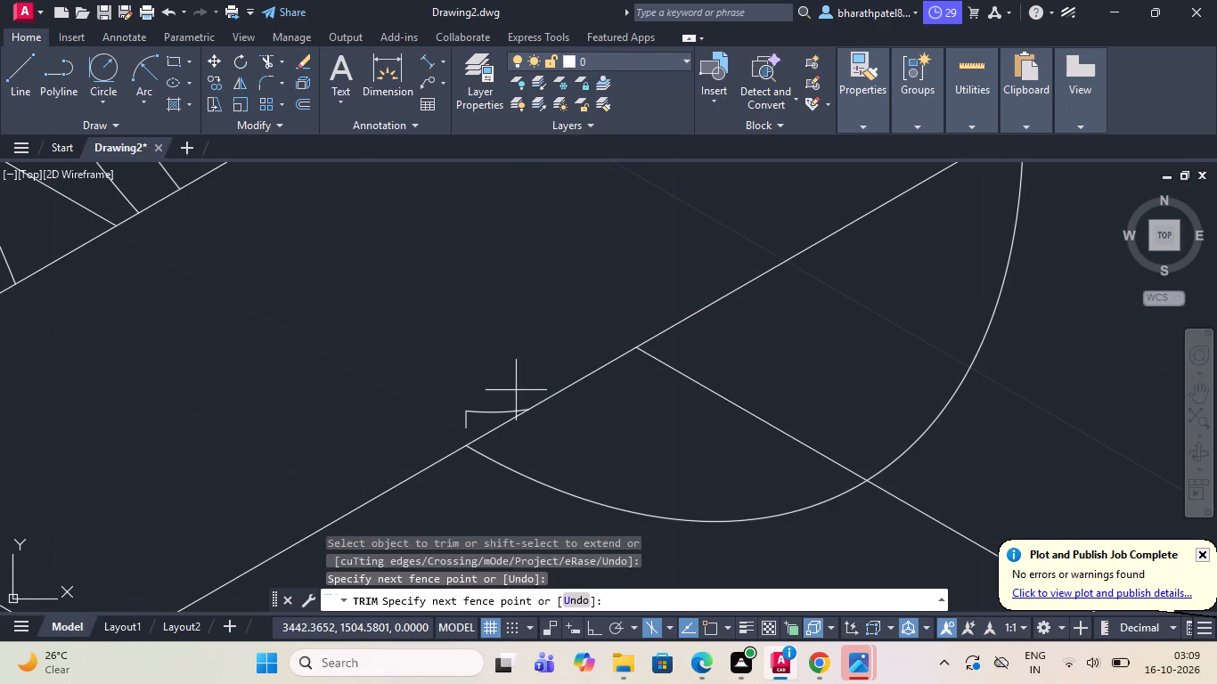
pyautogui.click(452, 425)
pyautogui.scroll(-4, 453, 415)
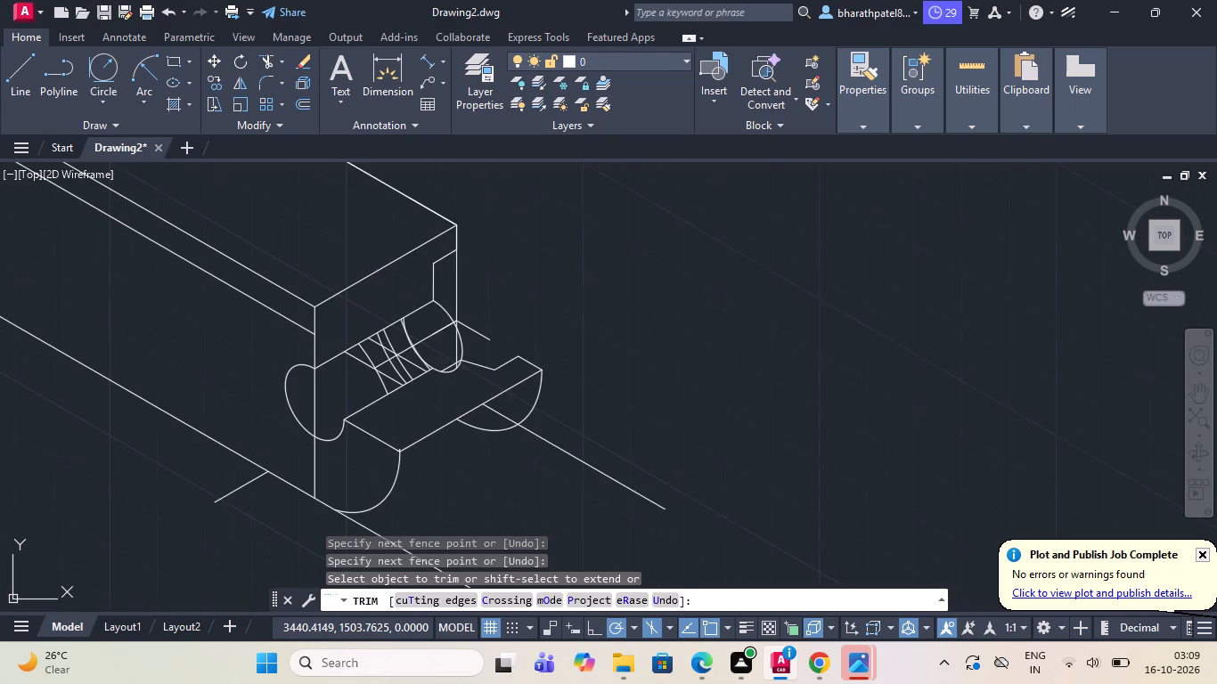
pyautogui.click(502, 413)
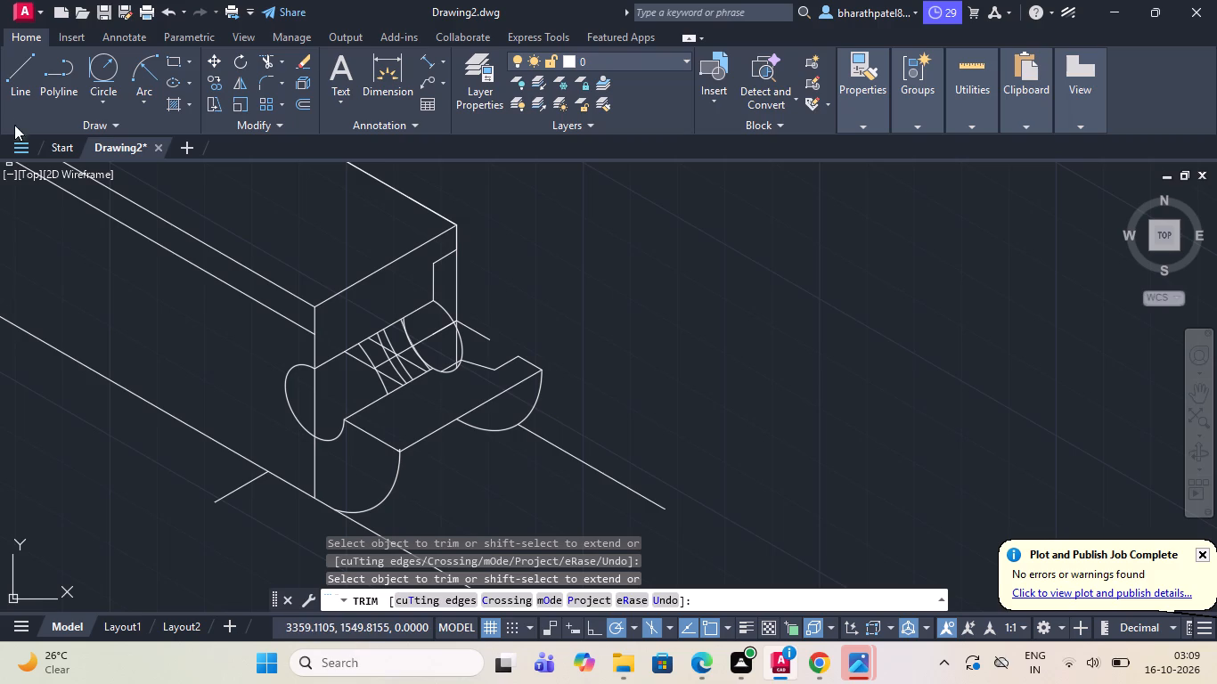
# Draw the bottom outline from the near arc's lower curve to where the far arc meets the lower diagonal.
pyautogui.click(19, 72)
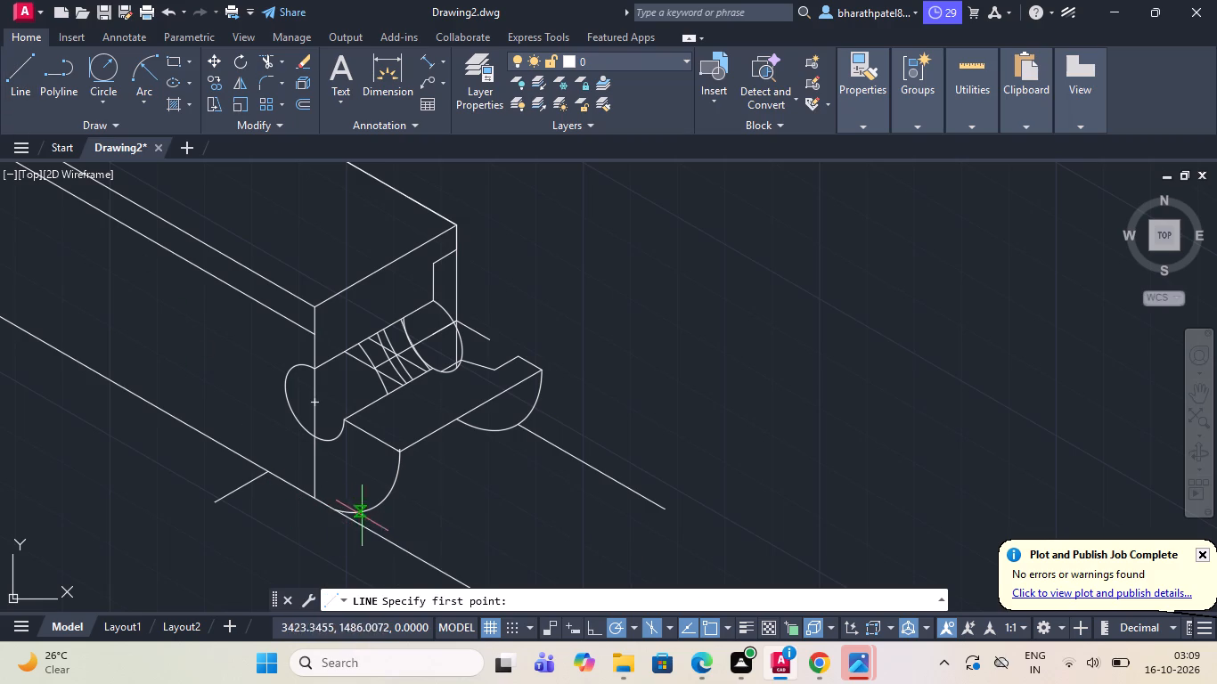
pyautogui.click(375, 510)
pyautogui.scroll(3, 512, 445)
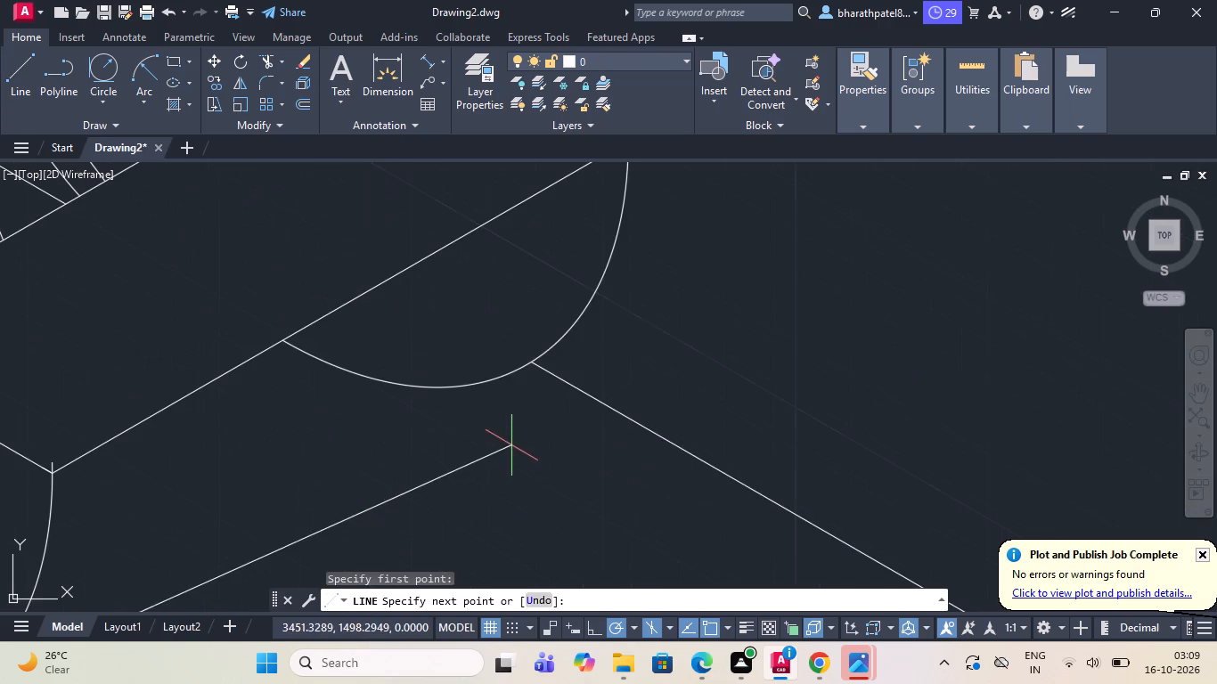
pyautogui.click(530, 367)
pyautogui.scroll(-2, 637, 336)
pyautogui.press('Escape')
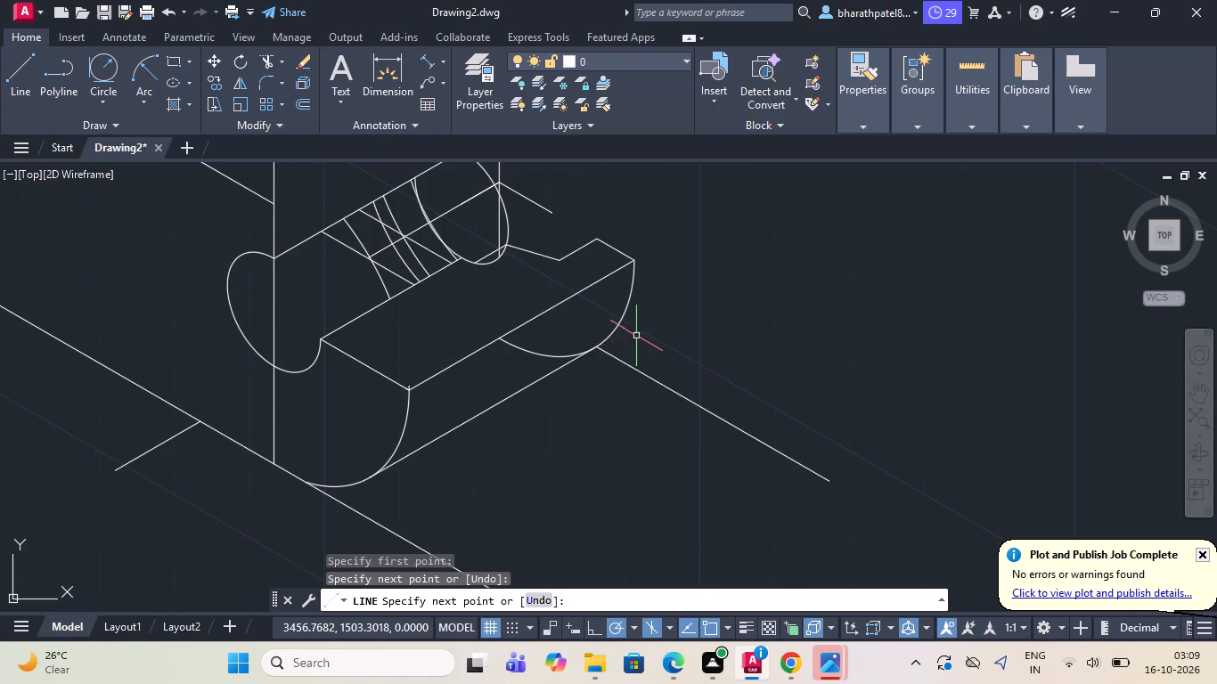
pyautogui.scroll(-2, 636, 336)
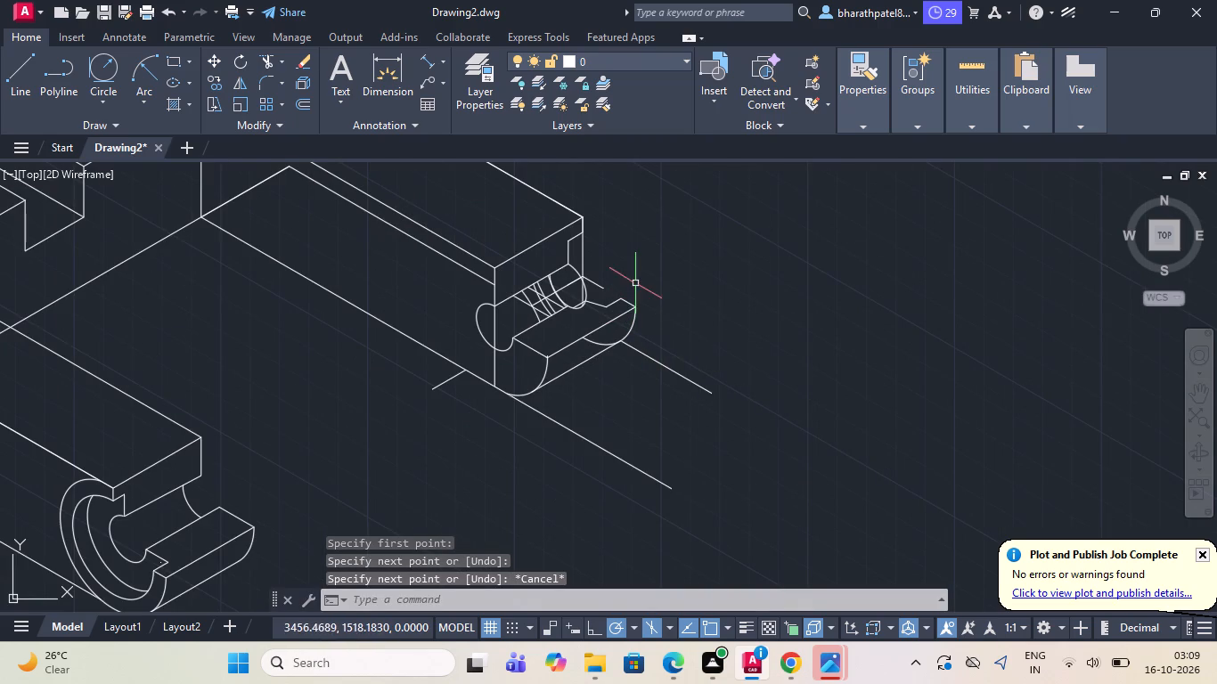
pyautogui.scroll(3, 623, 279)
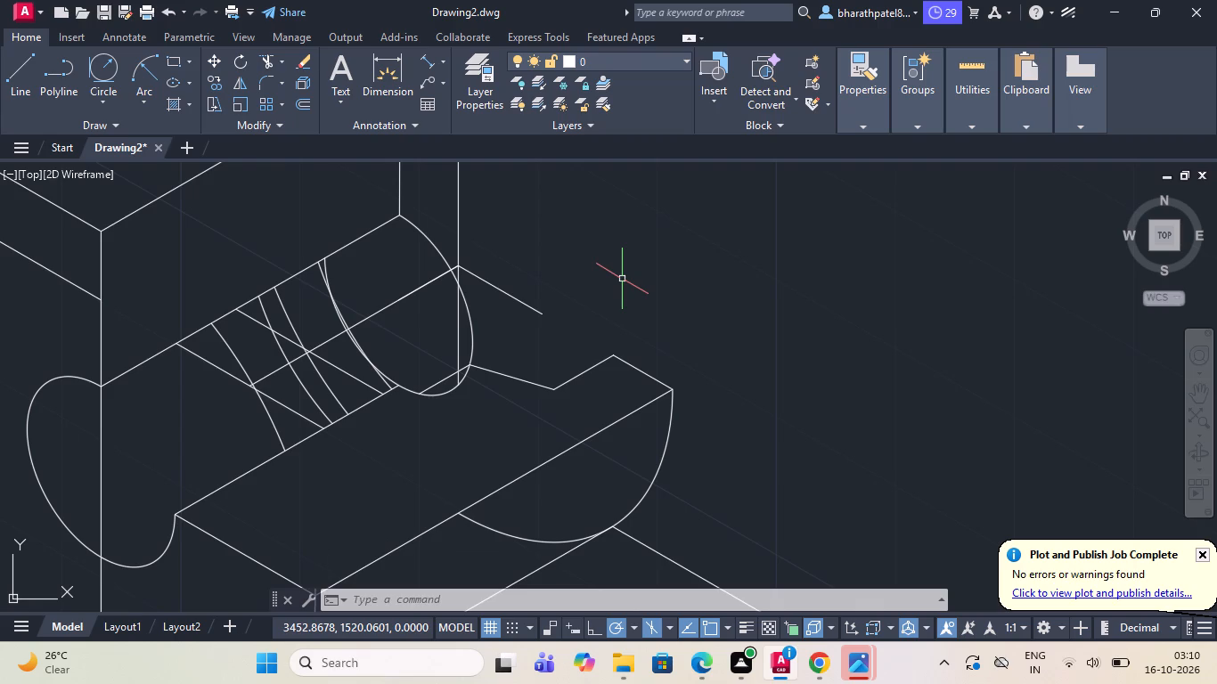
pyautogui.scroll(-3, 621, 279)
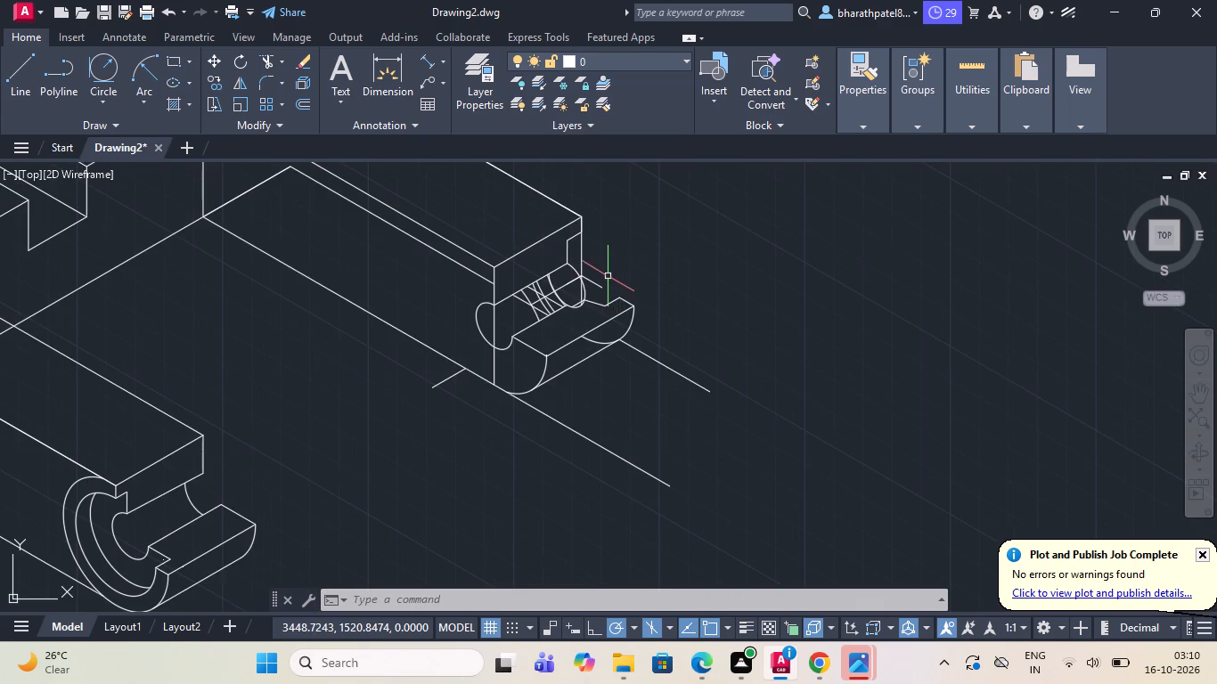
# Draw a vertical line about 16.7 long down from the small far arc's upper end, past the ledge's flat face.
pyautogui.scroll(2, 608, 276)
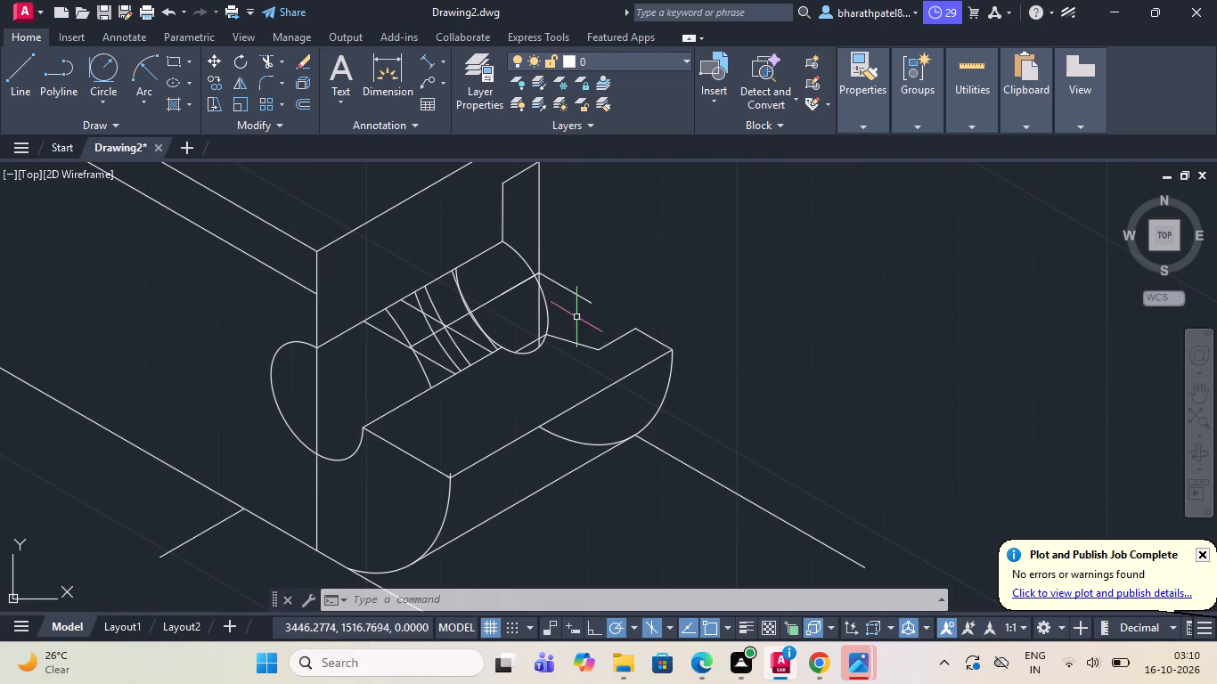
pyautogui.moveTo(19, 63); pyautogui.dragTo(50, 102)
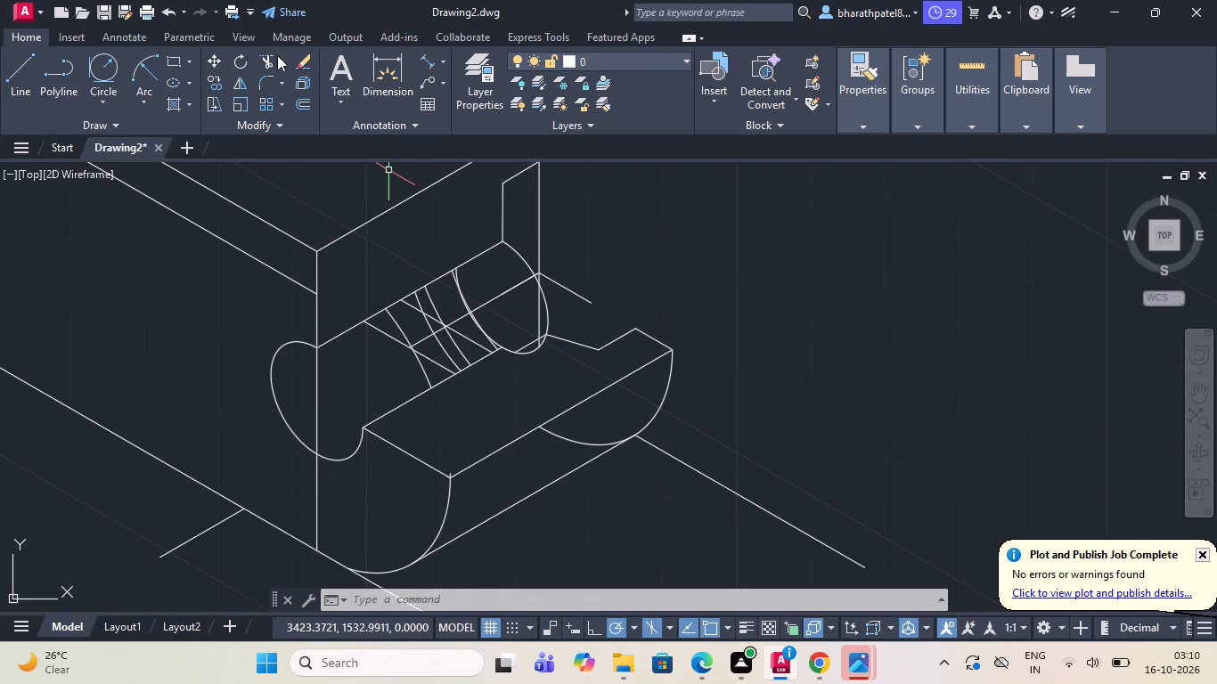
pyautogui.click(18, 61)
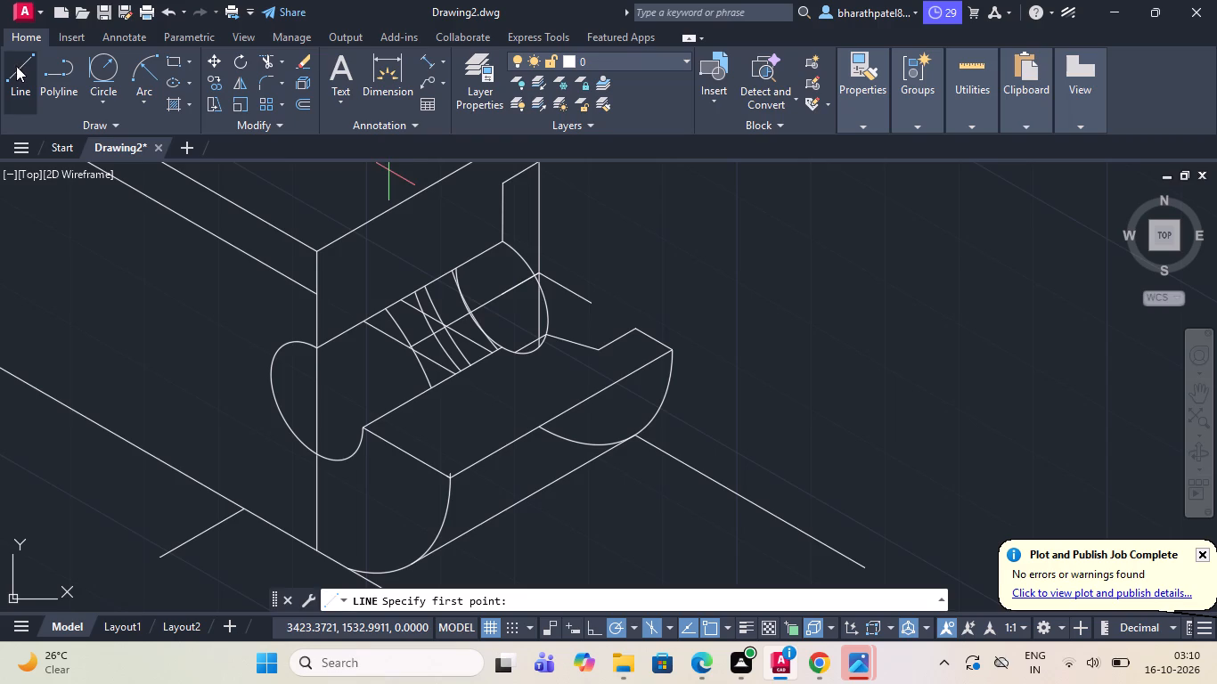
pyautogui.press('Escape')
pyautogui.click(17, 67)
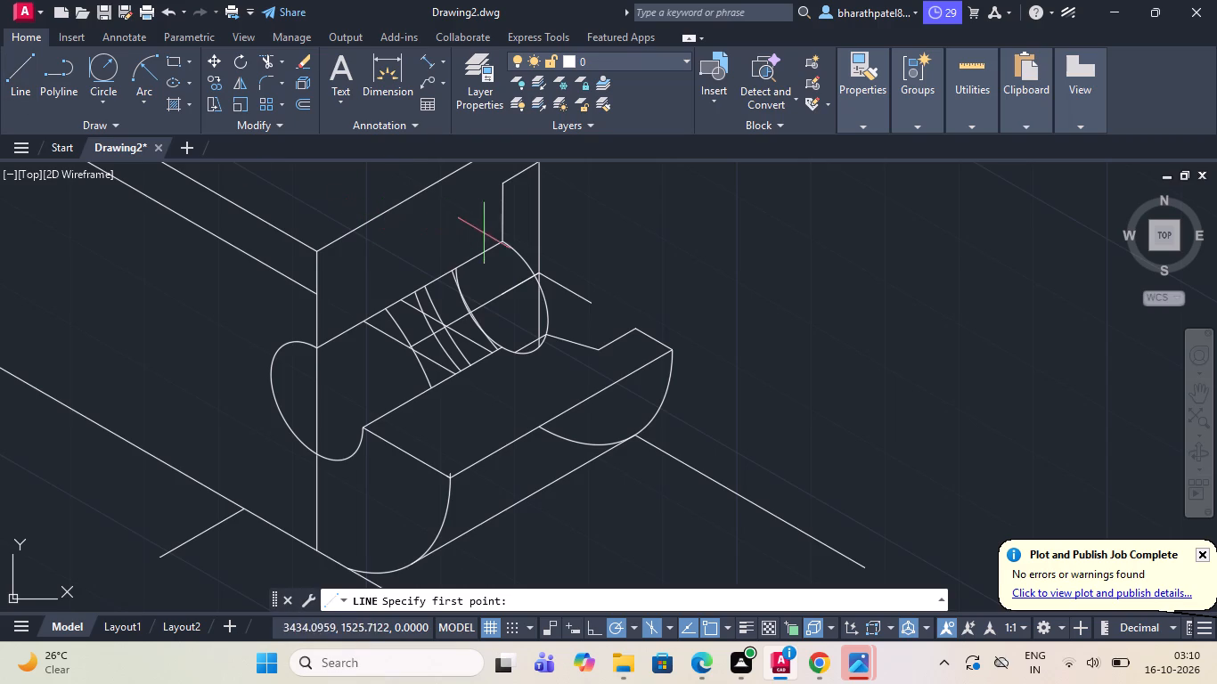
pyautogui.click(503, 241)
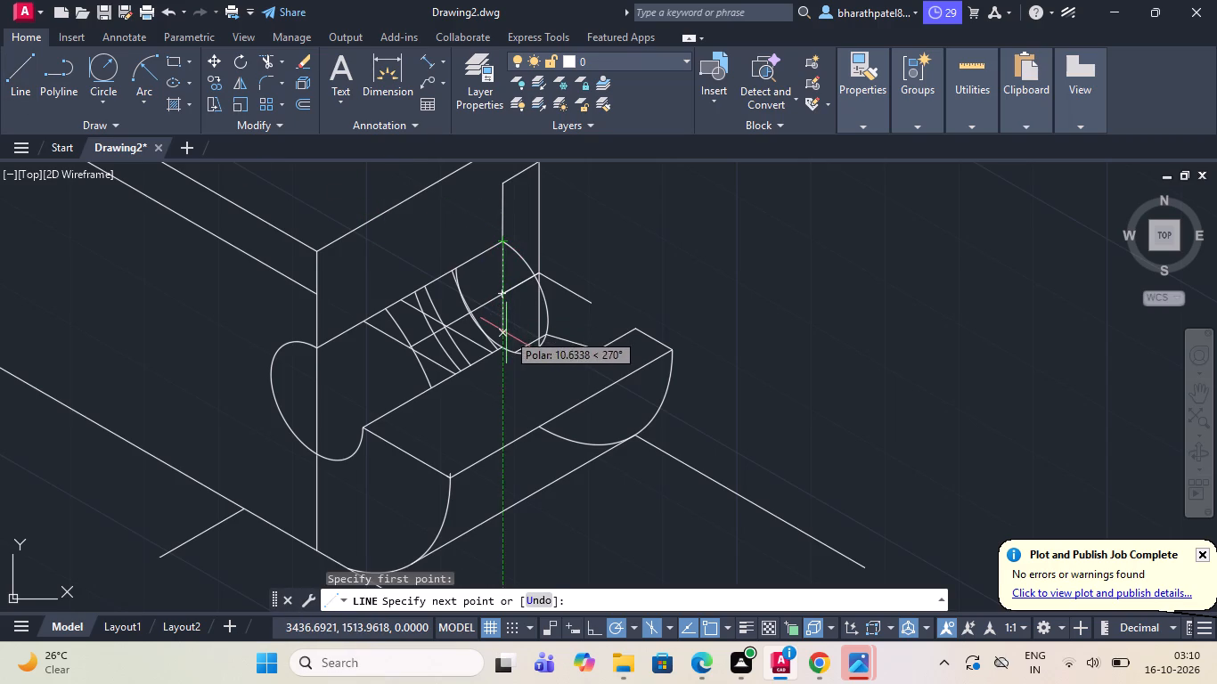
pyautogui.click(504, 384)
pyautogui.press('Escape')
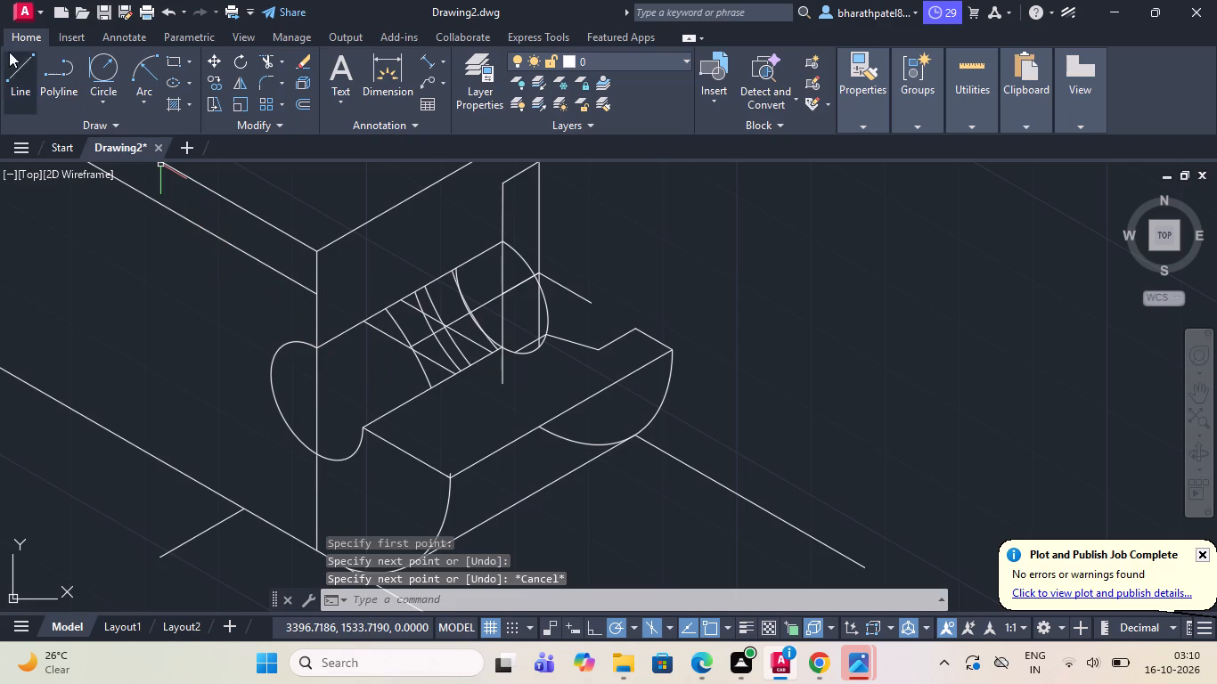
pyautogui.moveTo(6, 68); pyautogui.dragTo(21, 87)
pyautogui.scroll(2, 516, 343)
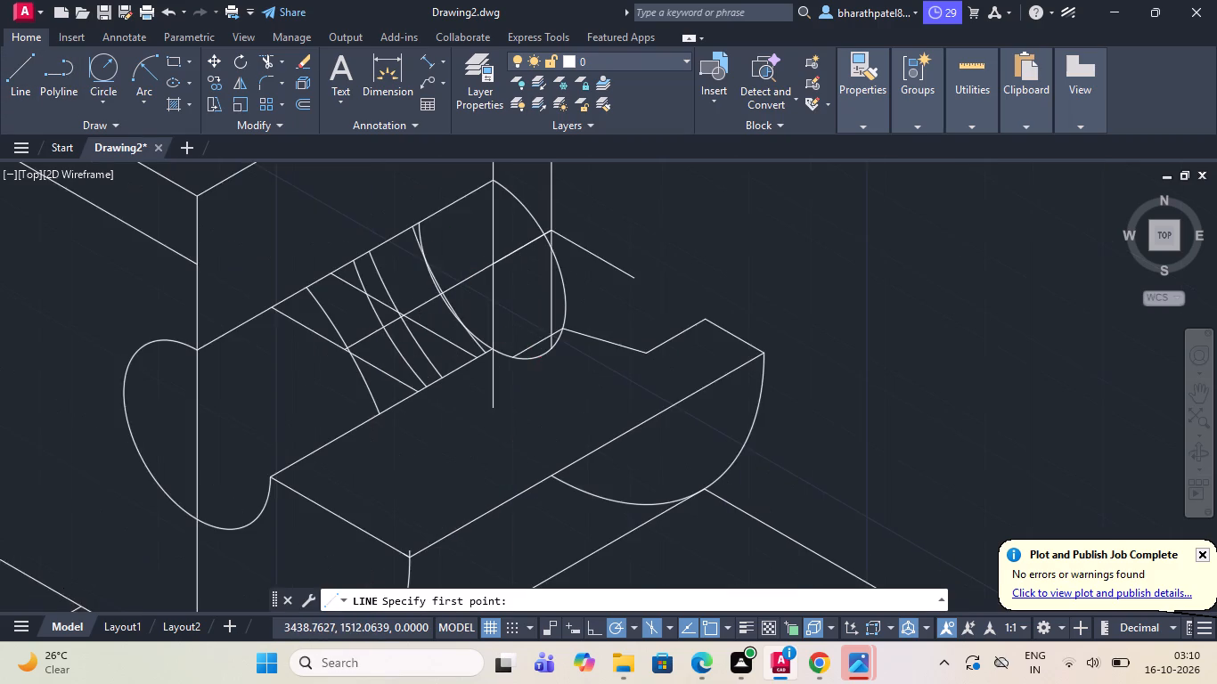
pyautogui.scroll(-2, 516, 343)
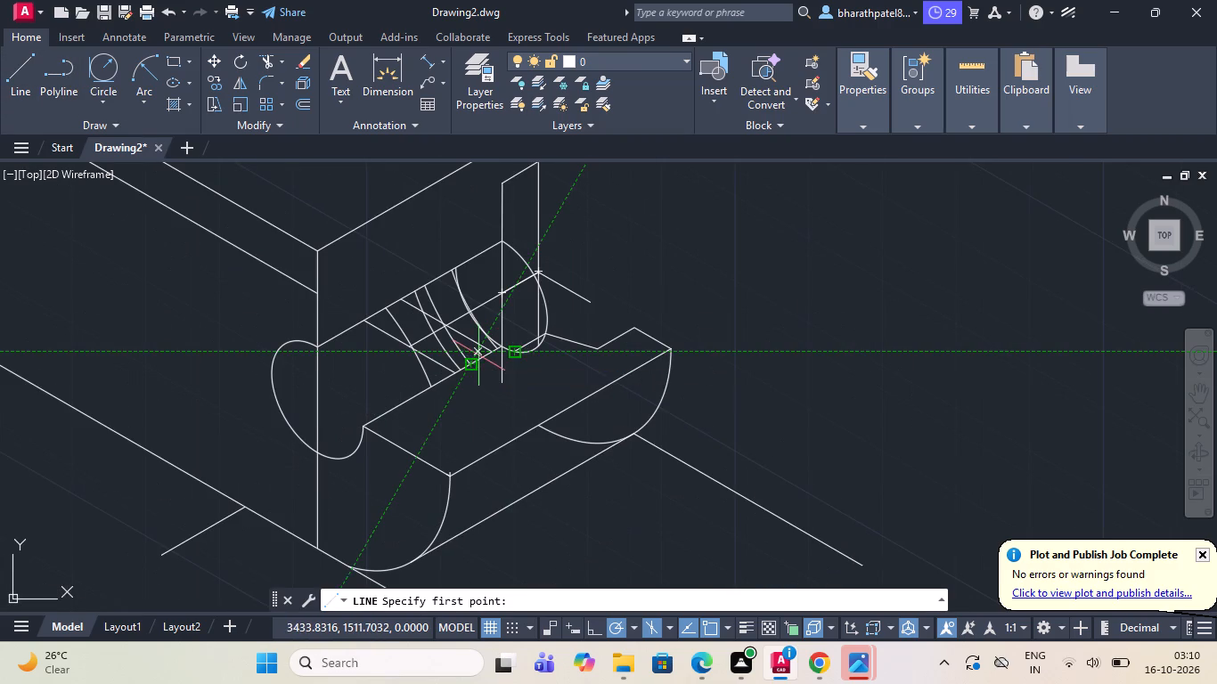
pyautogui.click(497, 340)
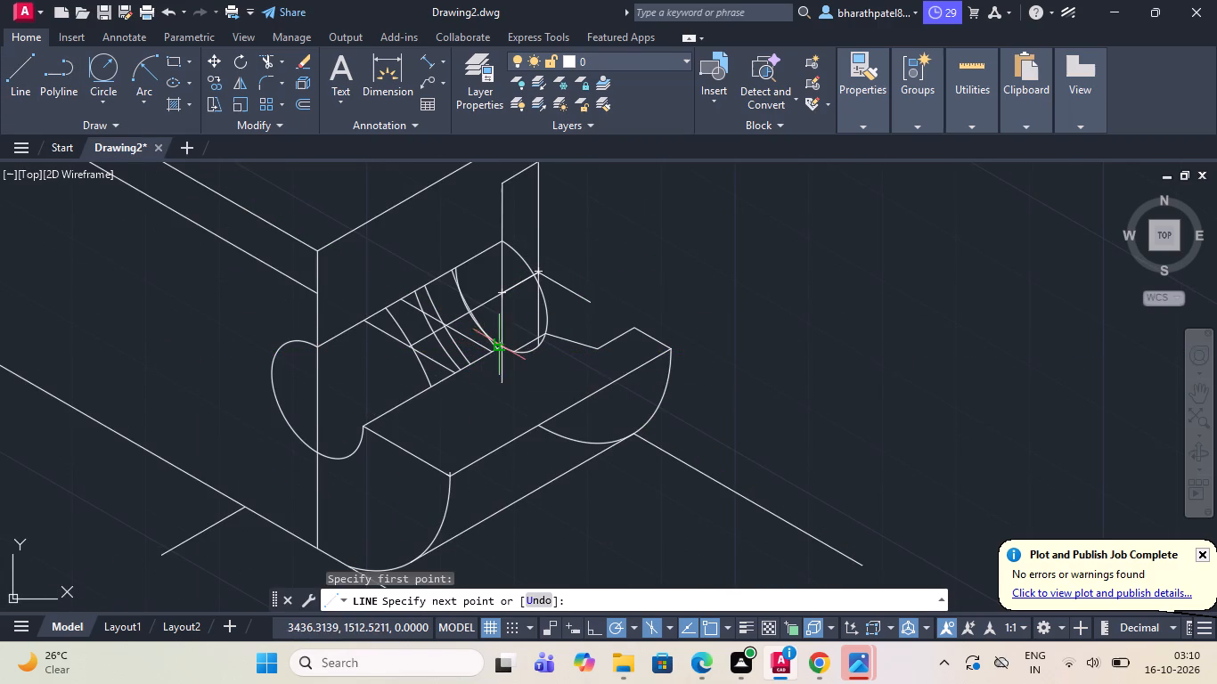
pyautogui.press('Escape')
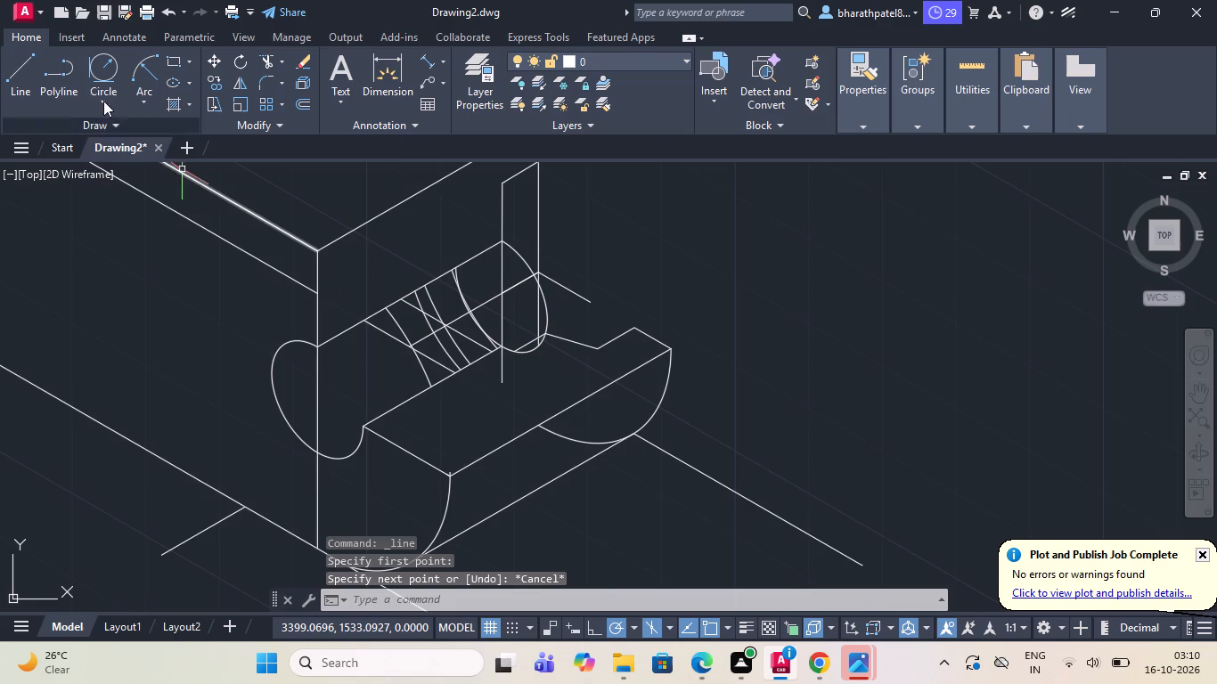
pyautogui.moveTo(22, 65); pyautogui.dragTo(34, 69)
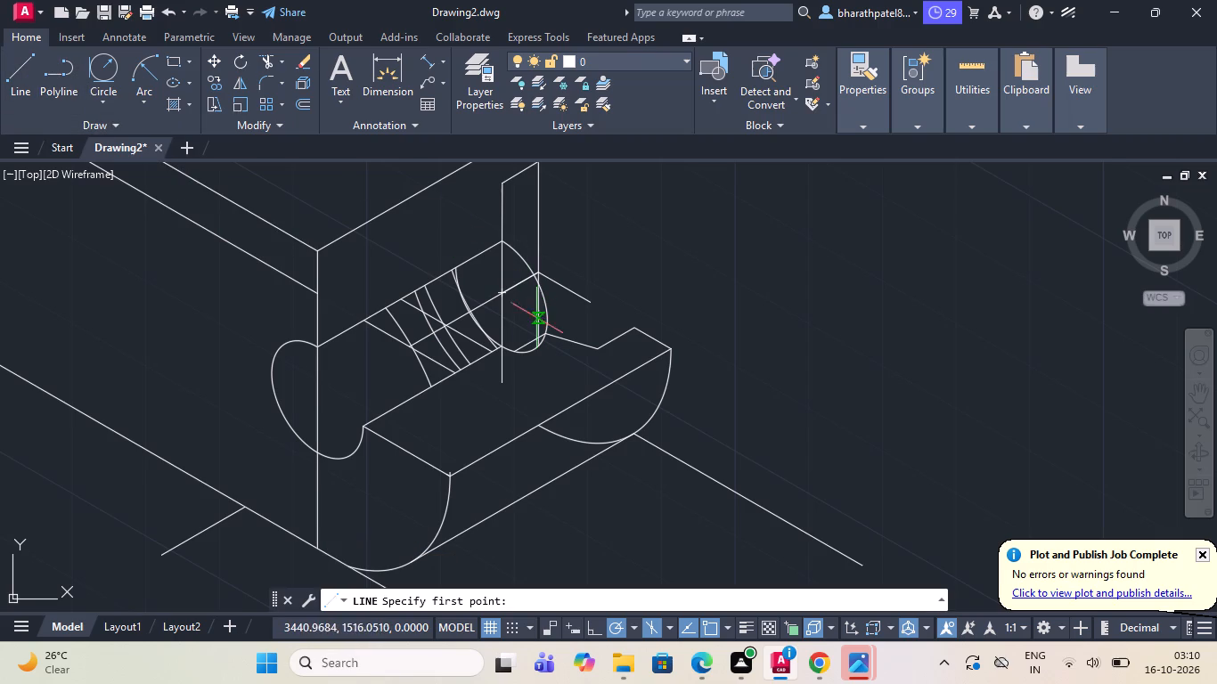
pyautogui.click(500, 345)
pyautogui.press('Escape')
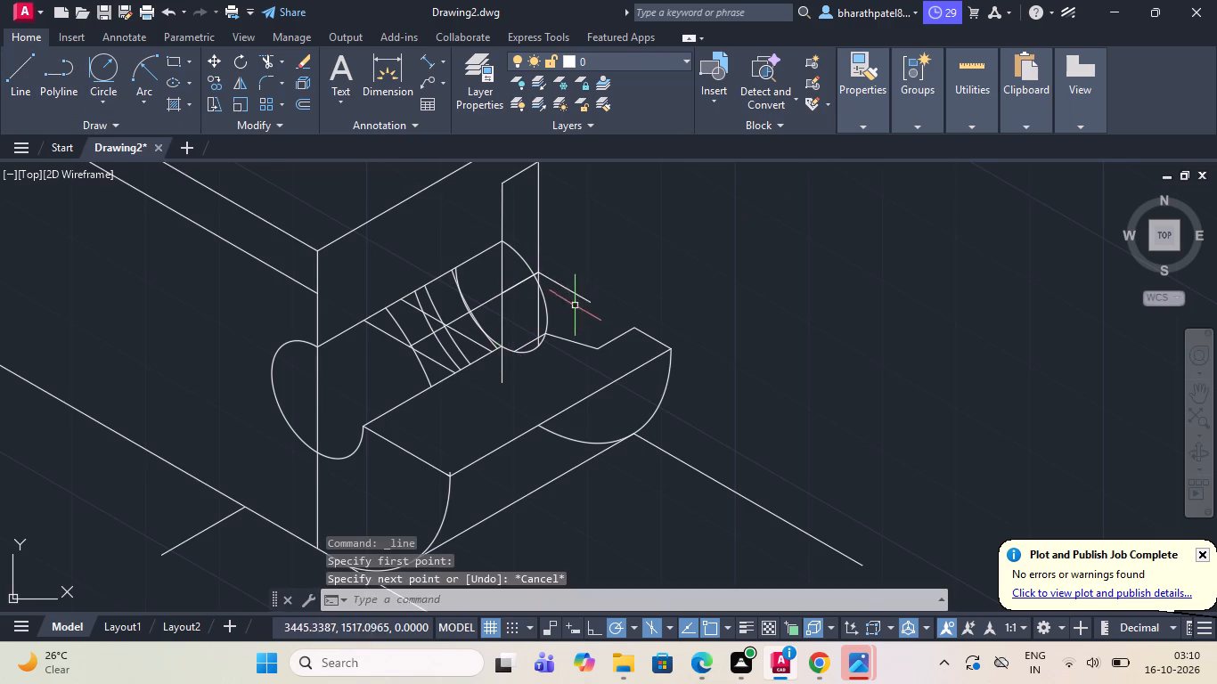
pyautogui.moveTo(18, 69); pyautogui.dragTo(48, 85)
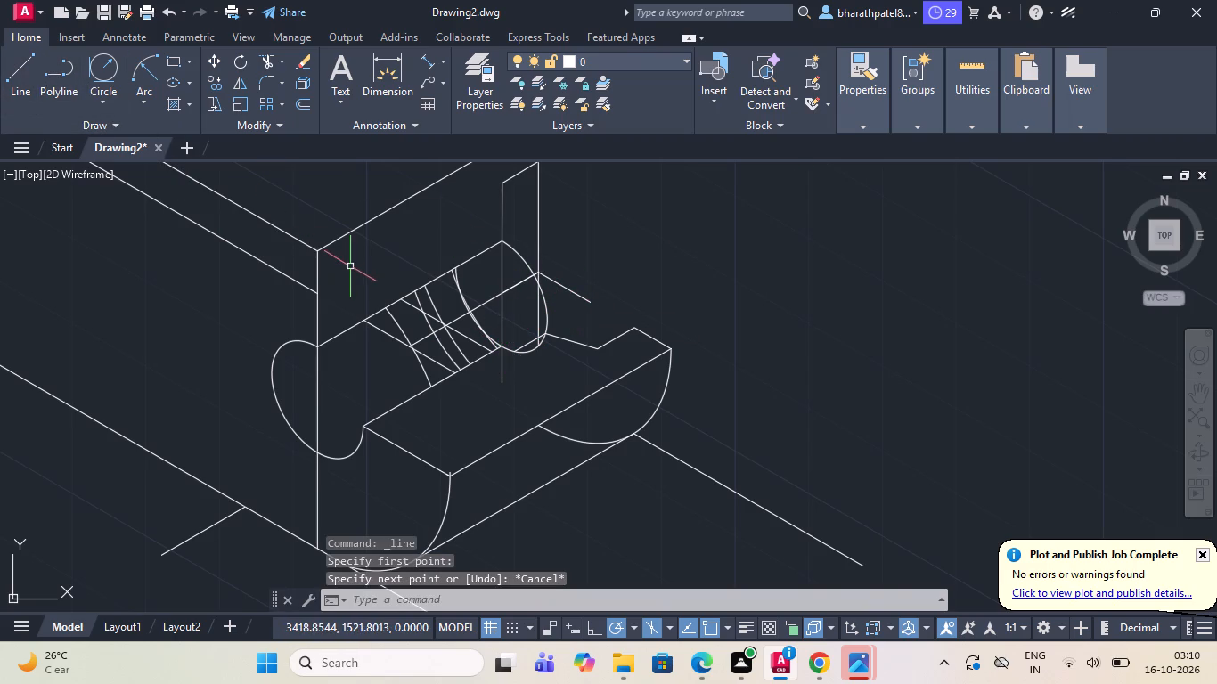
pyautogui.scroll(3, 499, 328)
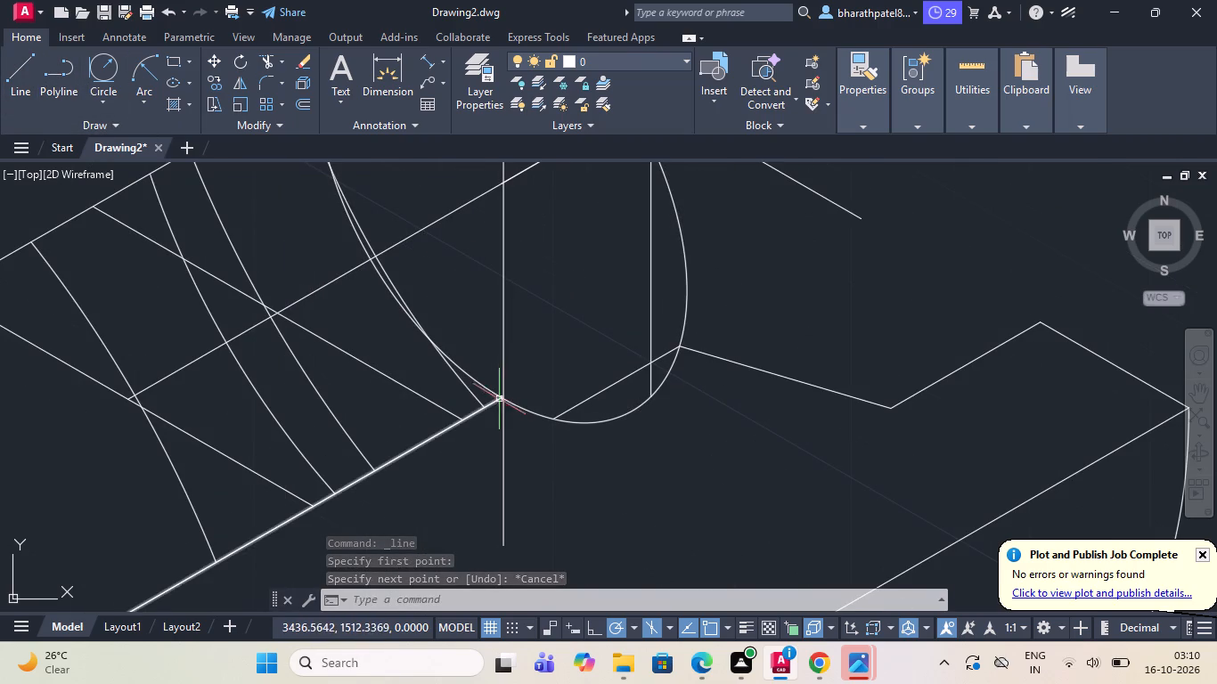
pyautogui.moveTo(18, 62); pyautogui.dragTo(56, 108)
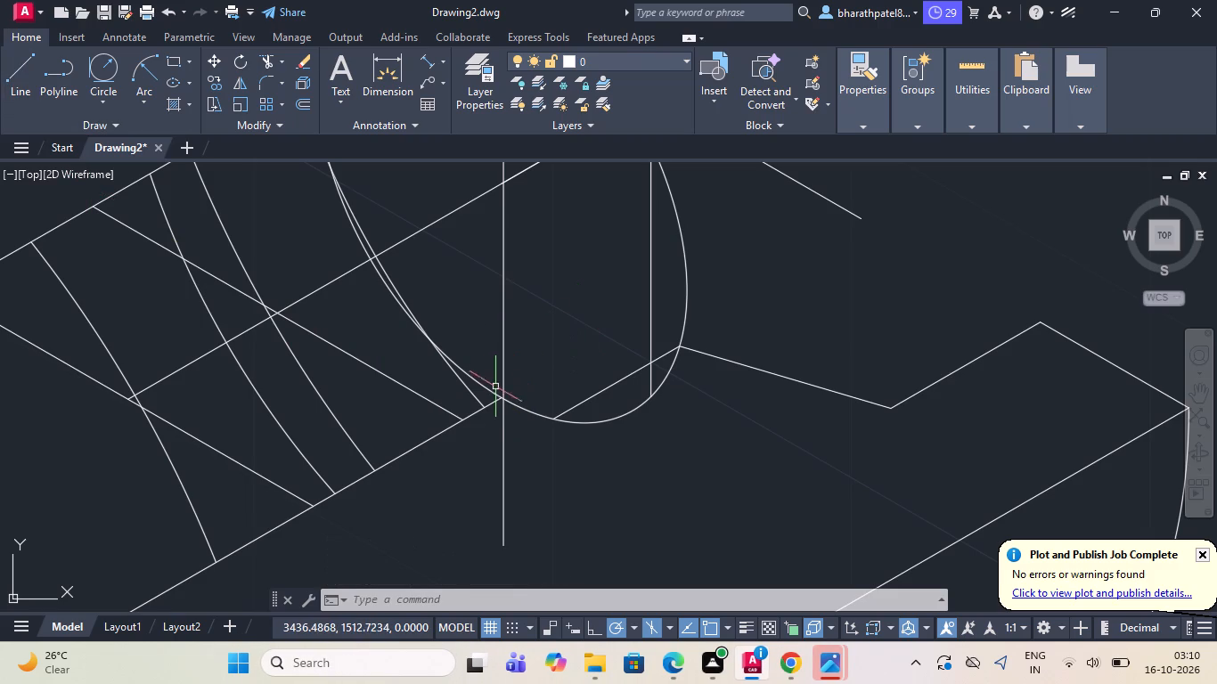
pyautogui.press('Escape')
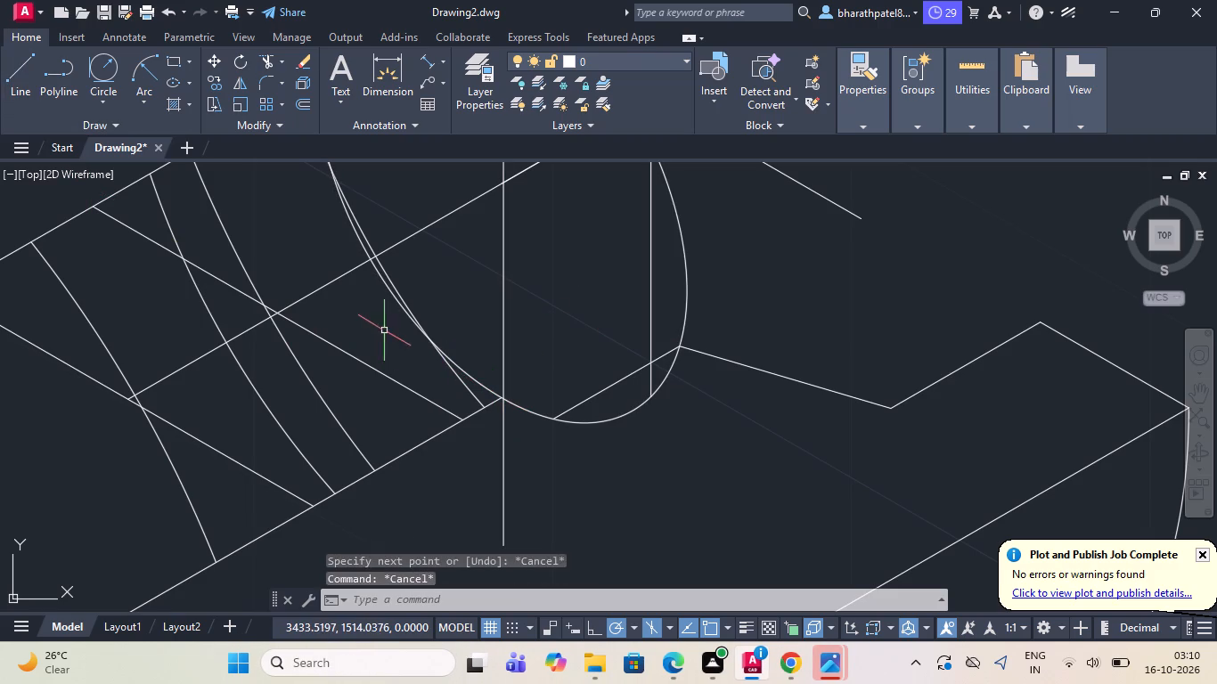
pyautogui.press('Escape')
# Draw a line continuing the ledge's inner diagonal from the vertical line's crossing to beyond the small far arc.
pyautogui.moveTo(6, 69); pyautogui.dragTo(6, 78)
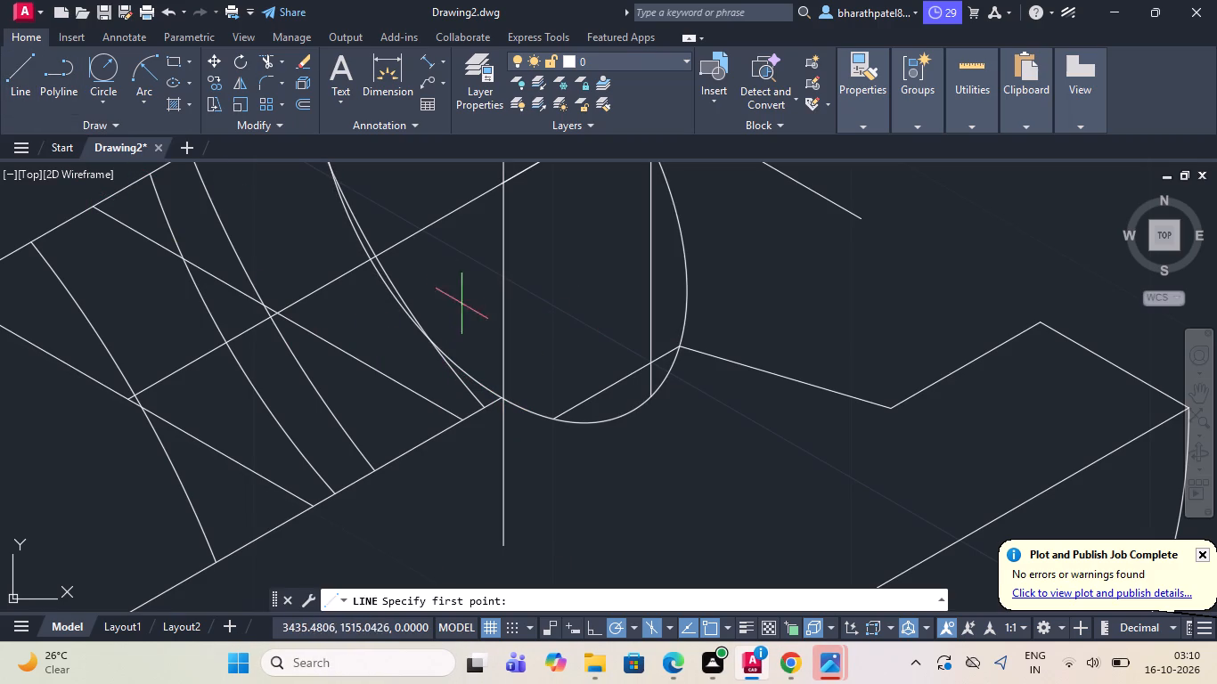
pyautogui.click(502, 395)
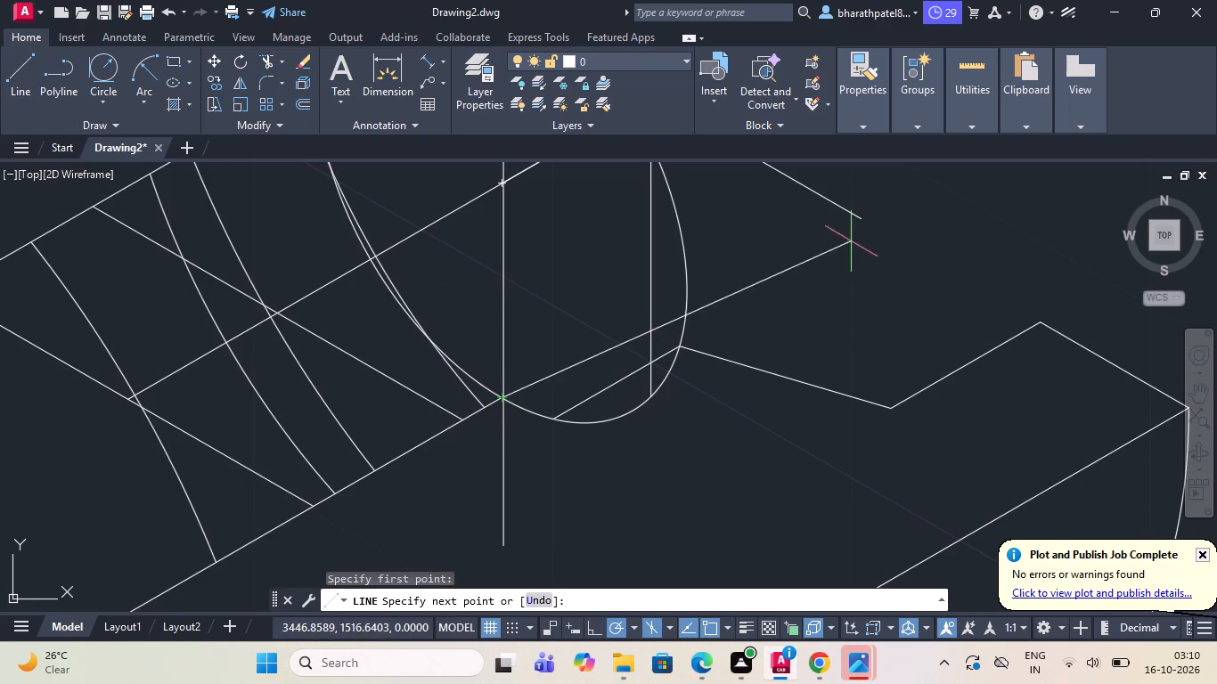
pyautogui.click(757, 248)
pyautogui.press('Escape')
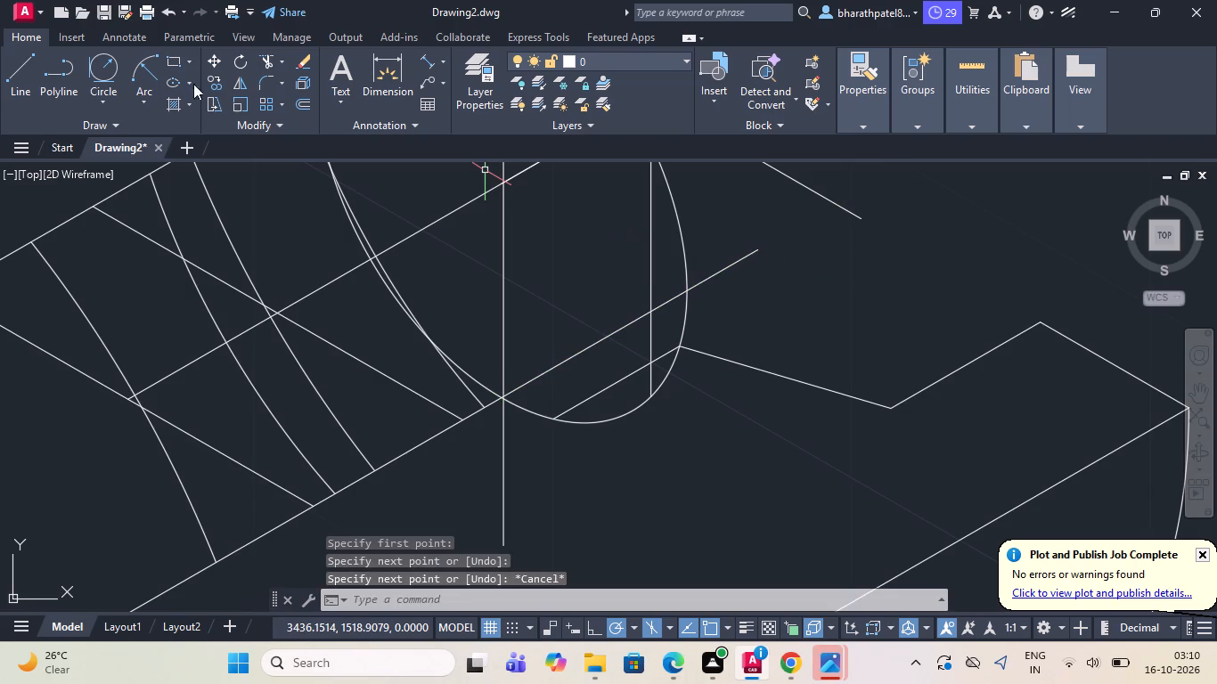
# Draw an isometric line from the ledge's far inner corner back across the small far arc, past the previous line.
pyautogui.click(15, 69)
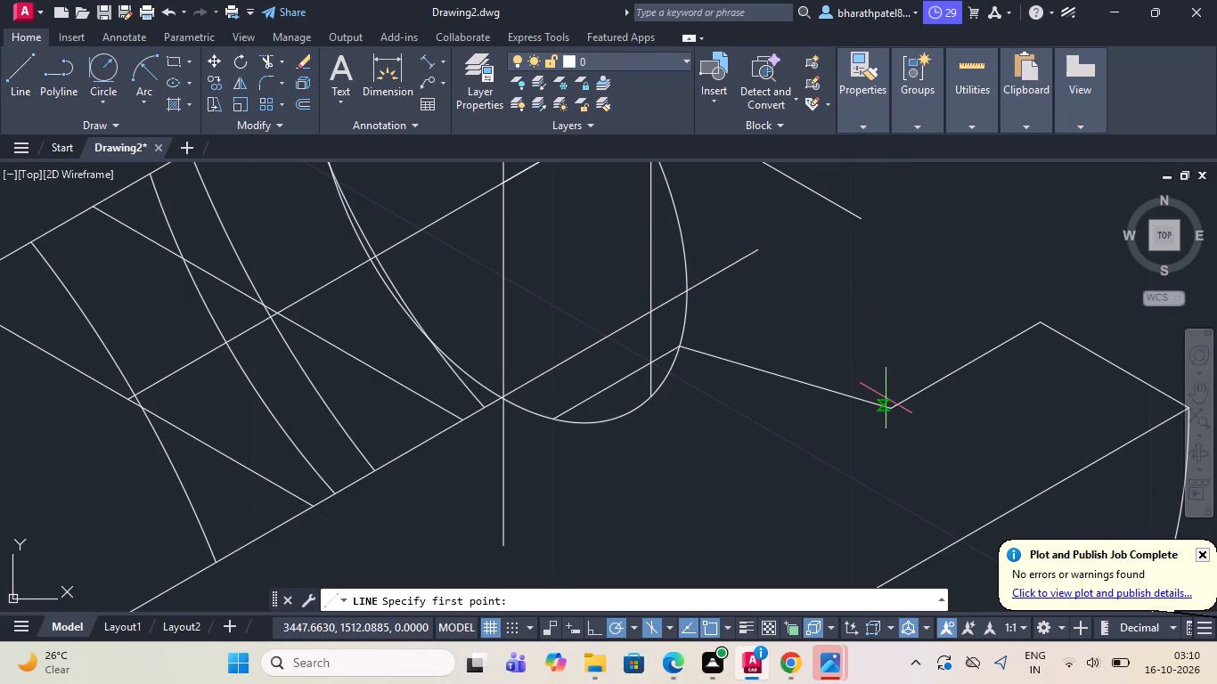
pyautogui.click(893, 407)
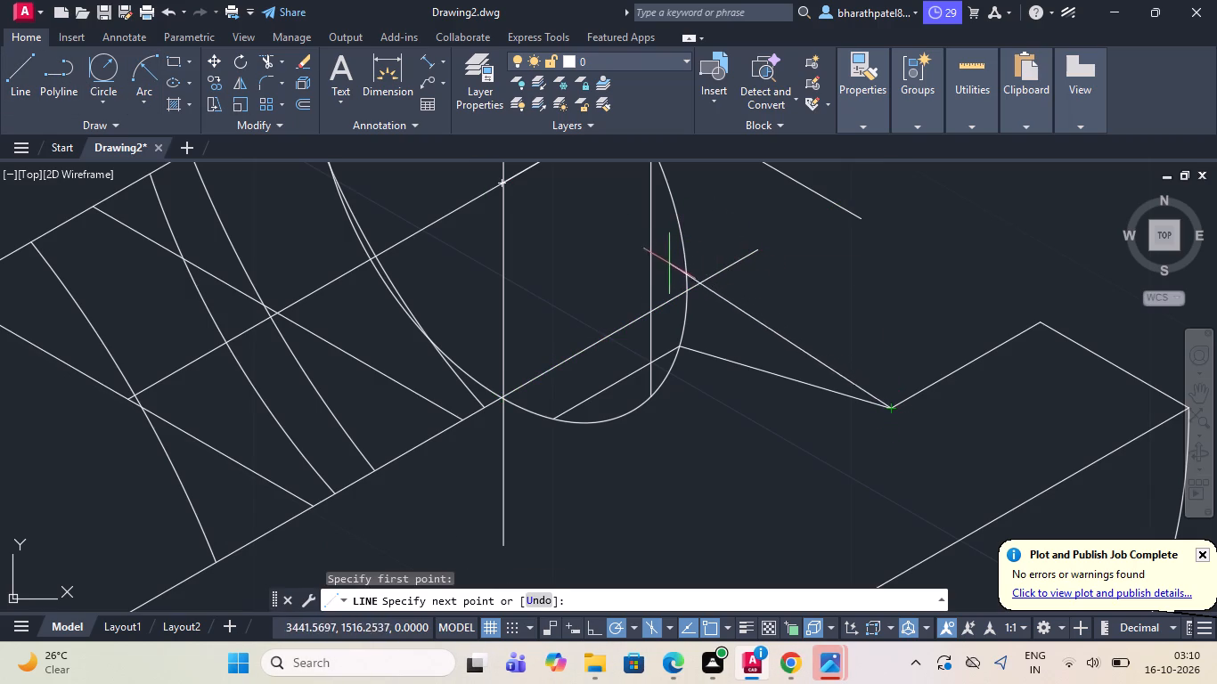
pyautogui.click(664, 277)
pyautogui.press('Escape')
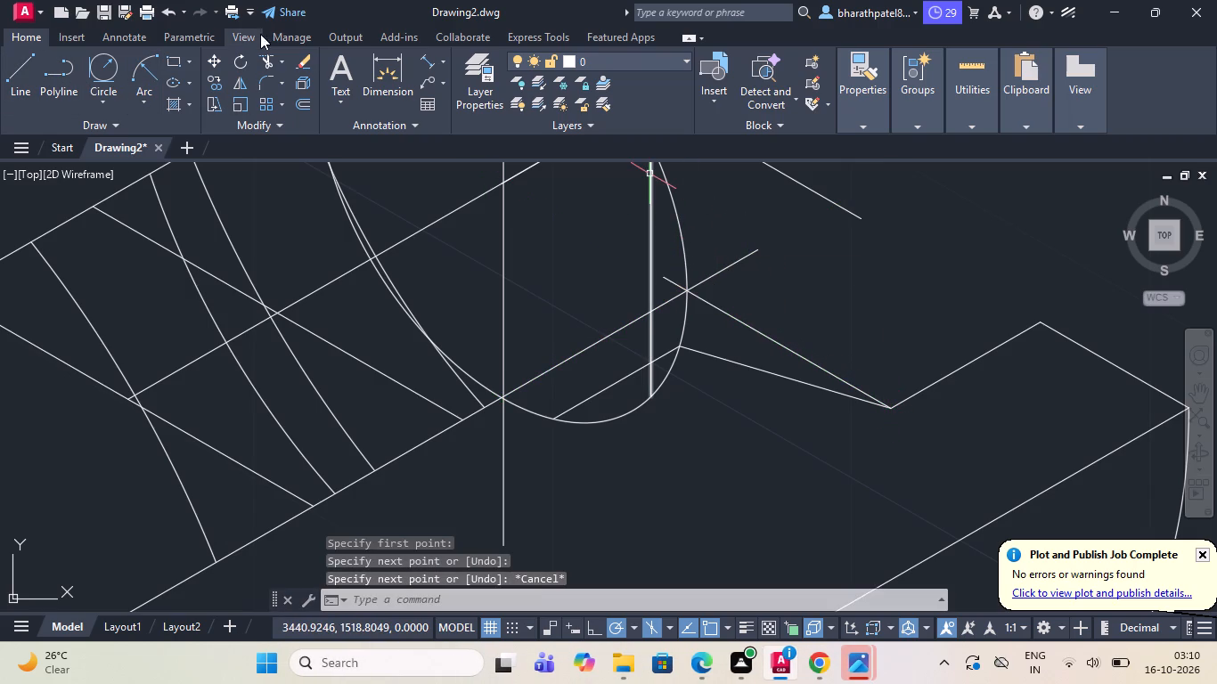
# Trim the vertical edge below the new diagonal, the old short diagonal and slanted line, and both new lines' overhangs.
pyautogui.click(271, 66)
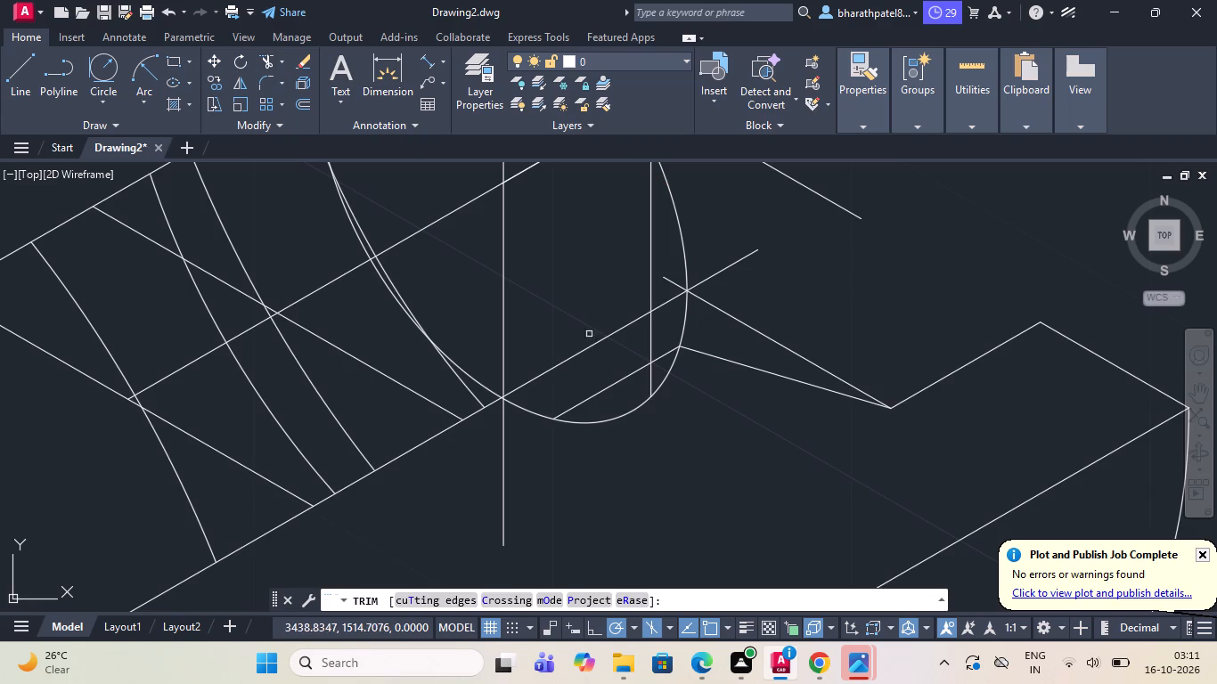
pyautogui.moveTo(626, 382); pyautogui.dragTo(626, 370)
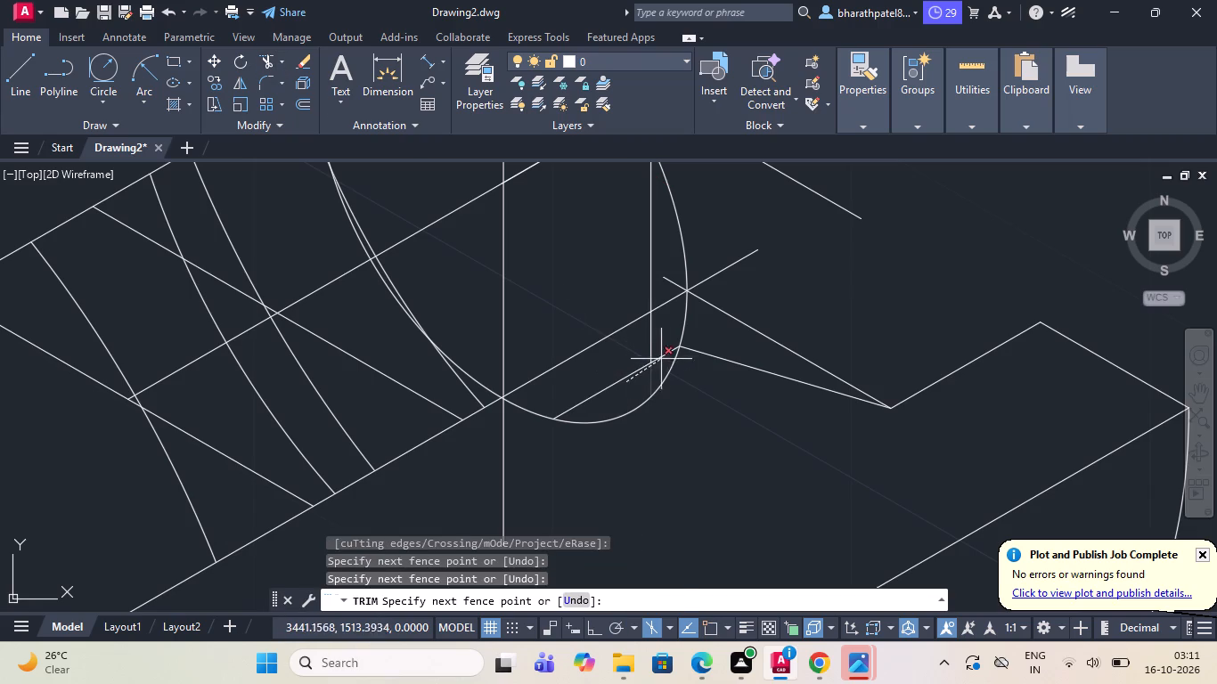
pyautogui.click(670, 355)
pyautogui.click(666, 353)
pyautogui.click(652, 349)
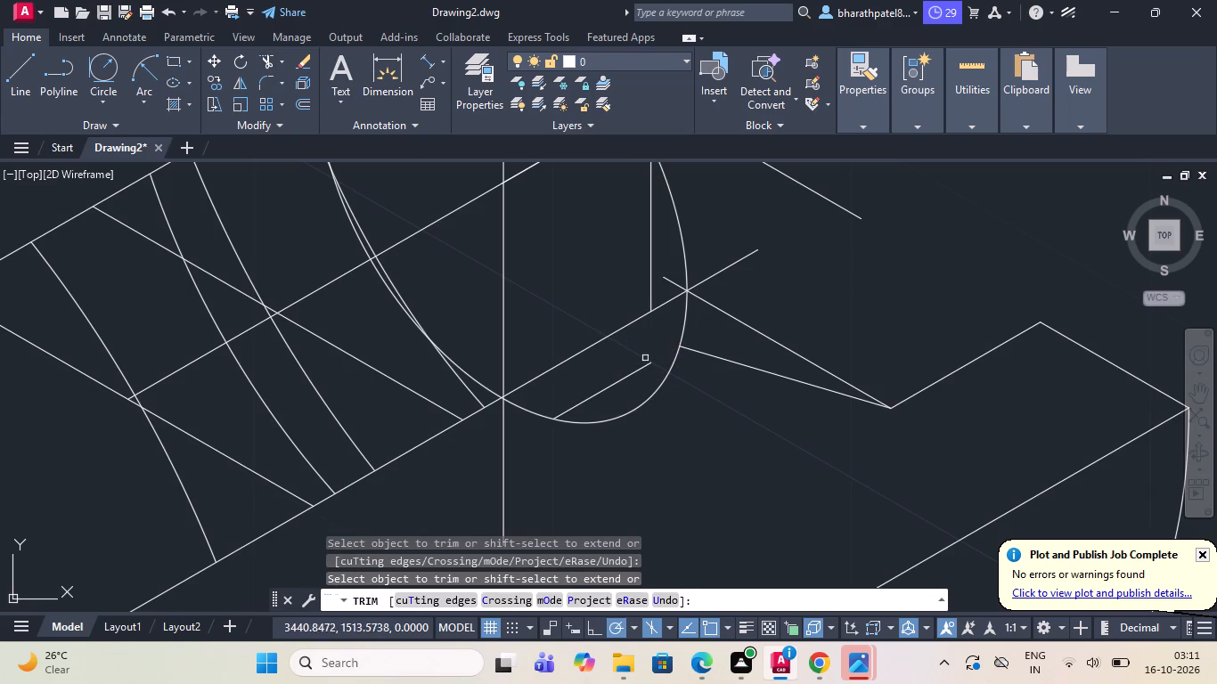
pyautogui.click(639, 366)
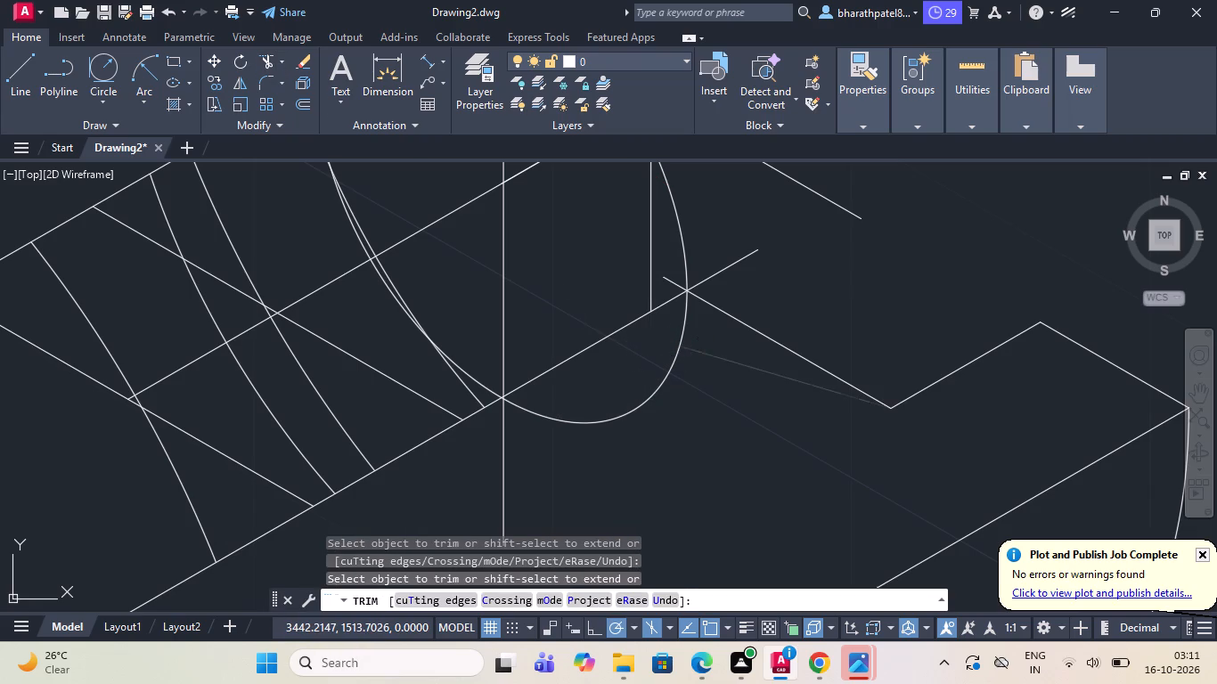
pyautogui.click(694, 350)
pyautogui.click(725, 265)
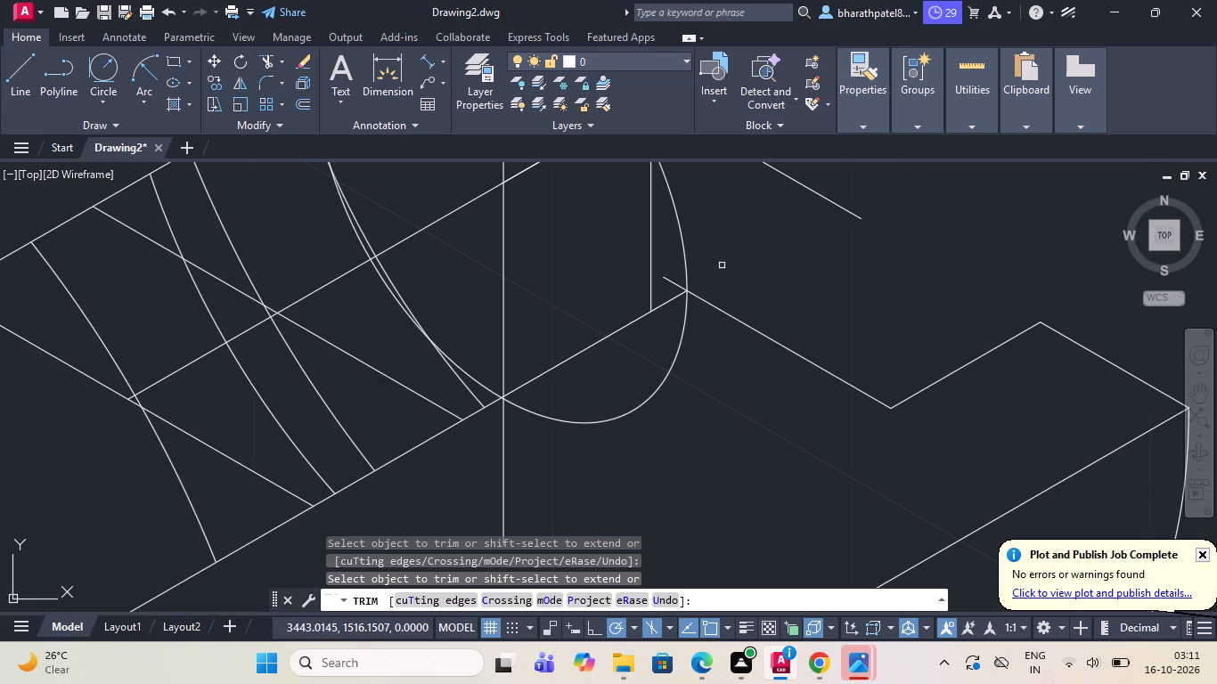
pyautogui.click(668, 281)
# Trim the loose diagonal running outward from the far vertical edge above the ledge.
pyautogui.scroll(-2, 668, 281)
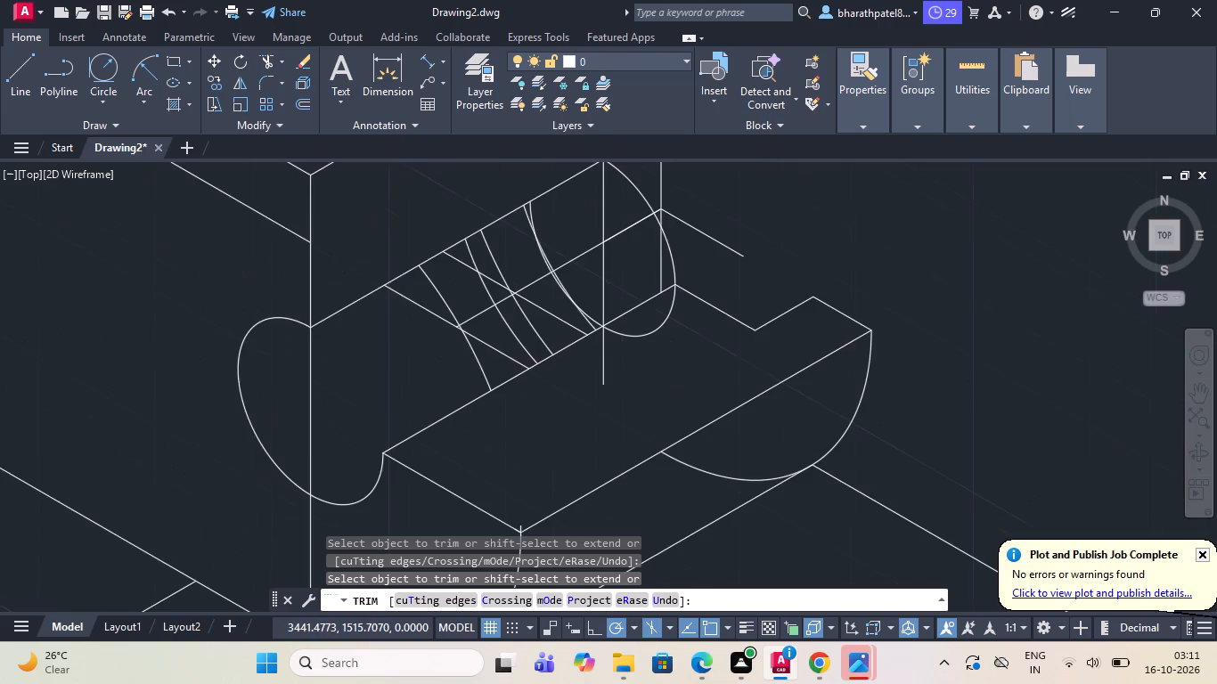
pyautogui.scroll(-1, 668, 281)
pyautogui.scroll(3, 703, 217)
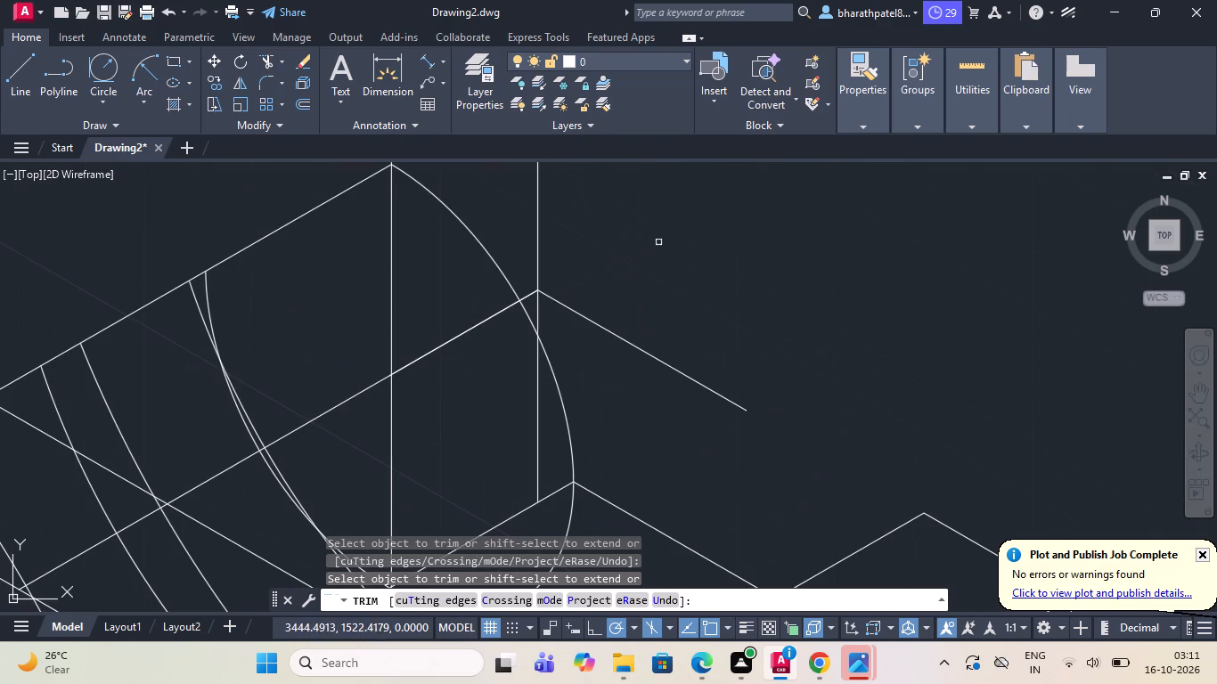
pyautogui.moveTo(620, 305); pyautogui.dragTo(610, 359)
# Examine the overall isometric drawing and the far arm's end for remaining construction lines.
pyautogui.scroll(-3, 643, 276)
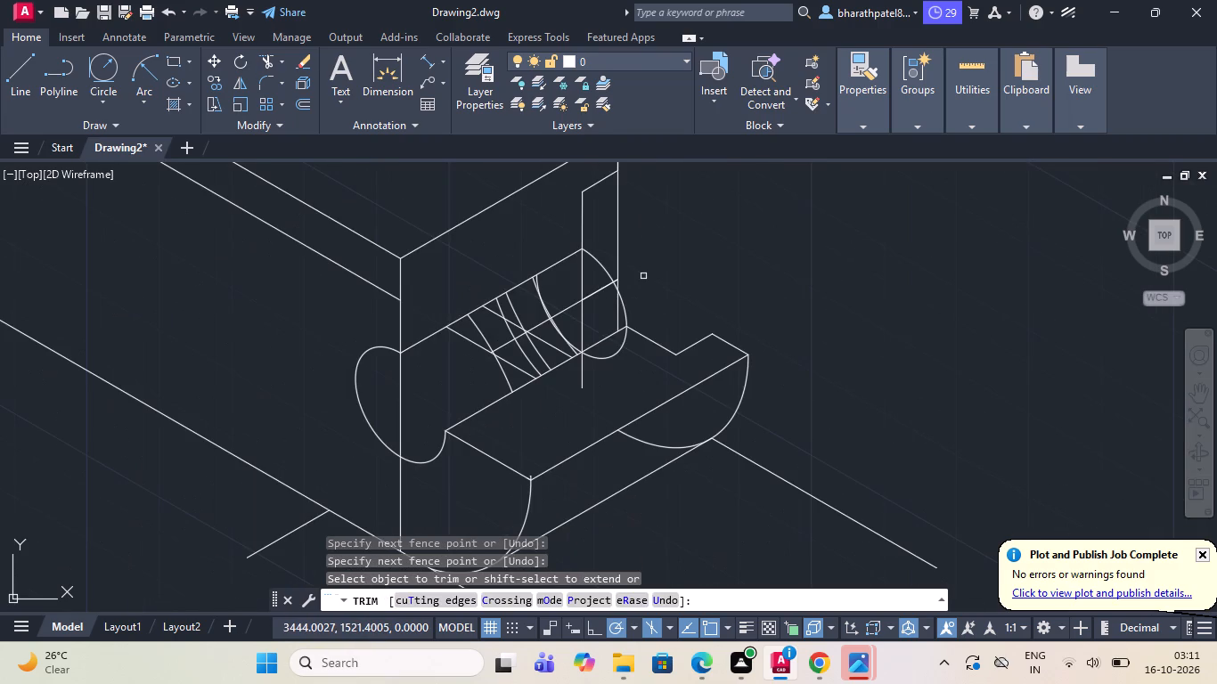
pyautogui.scroll(-2, 642, 276)
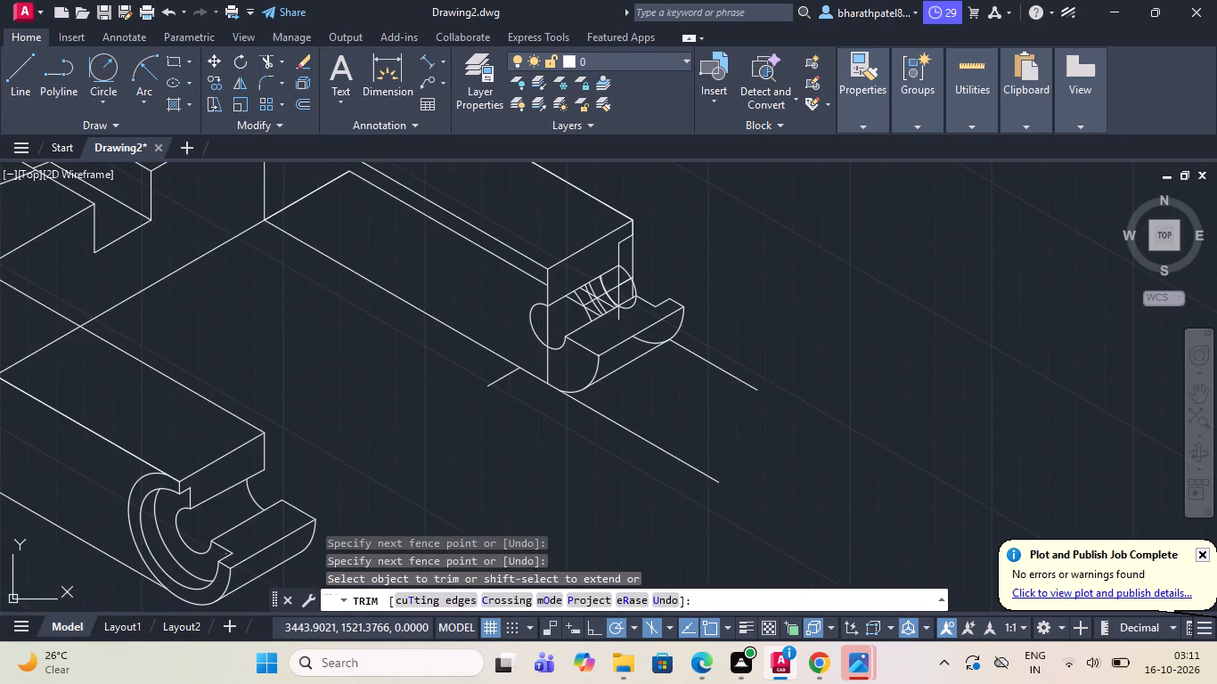
pyautogui.scroll(-2, 643, 276)
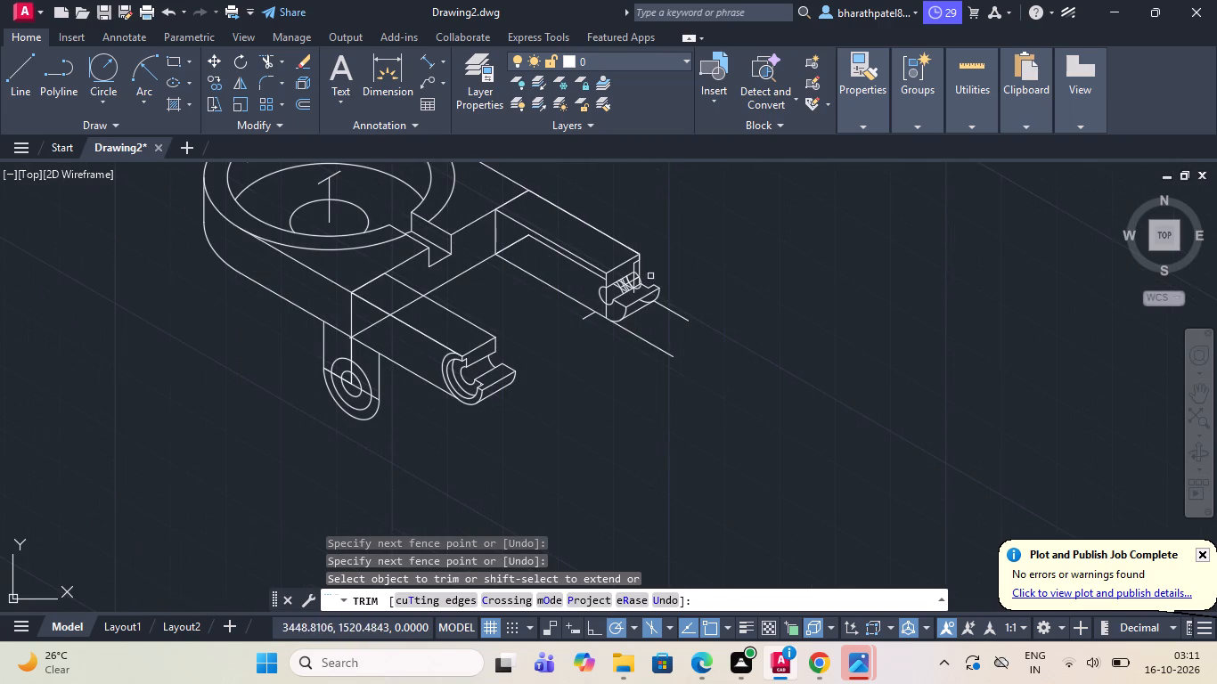
pyautogui.scroll(-3, 679, 261)
pyautogui.scroll(3, 730, 240)
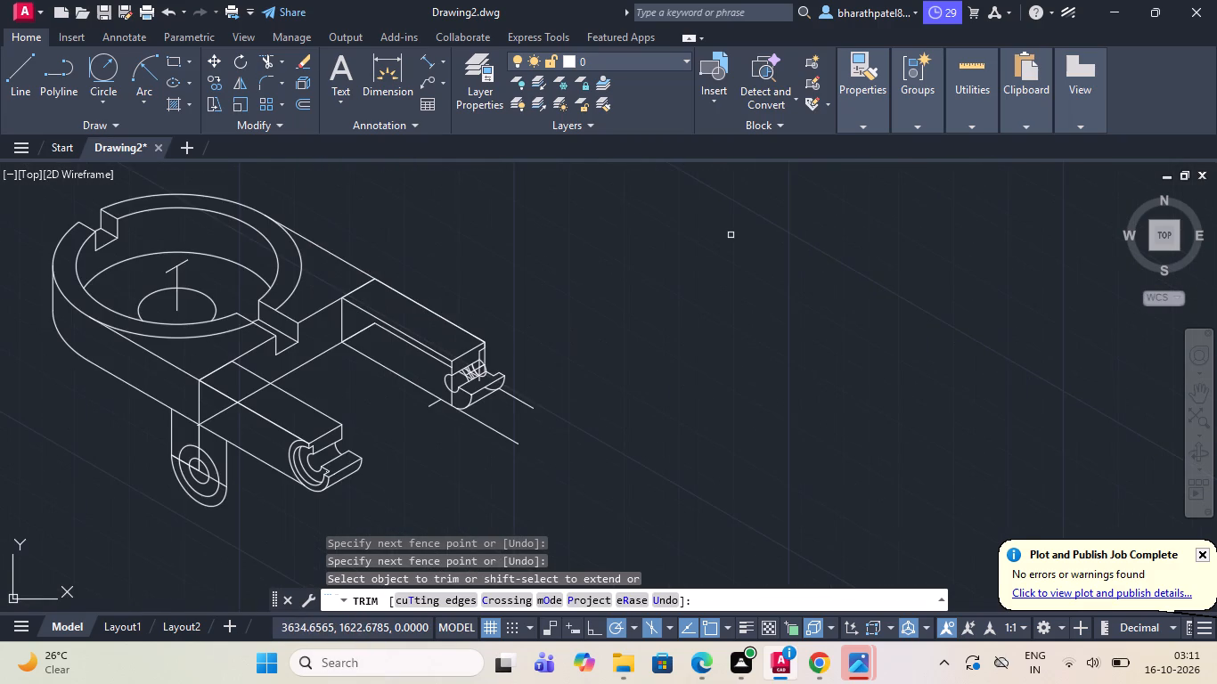
pyautogui.scroll(-1, 731, 240)
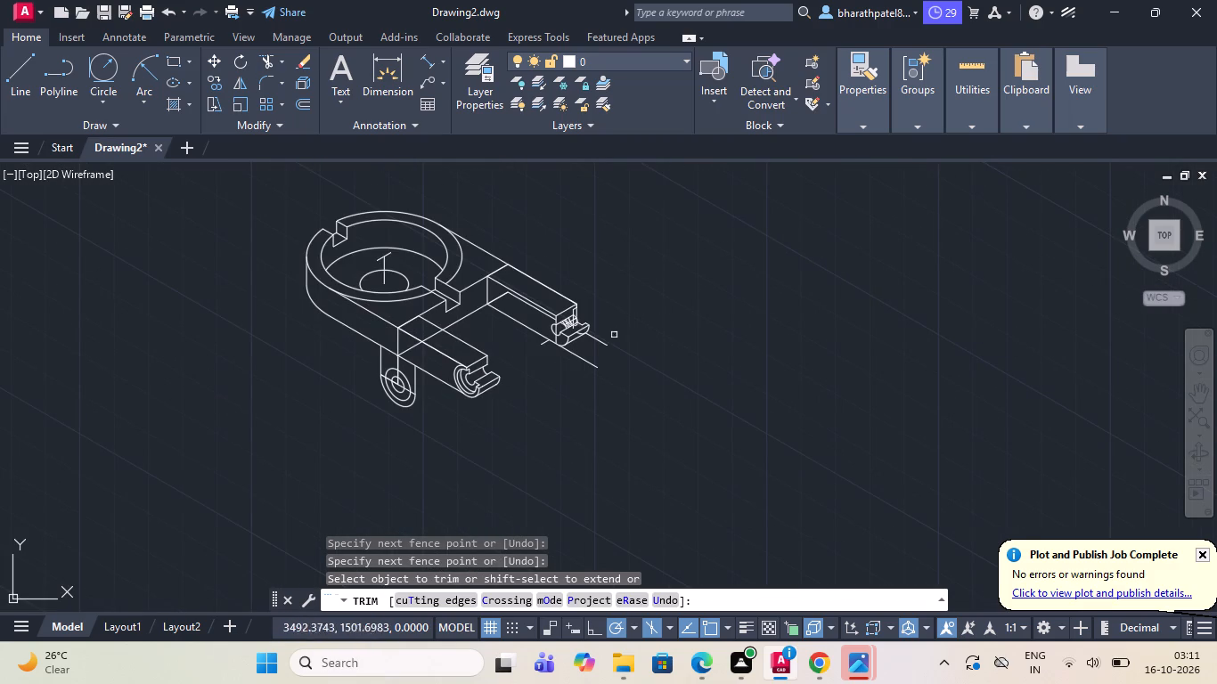
pyautogui.scroll(3, 583, 346)
pyautogui.scroll(-2, 583, 344)
pyautogui.scroll(3, 583, 277)
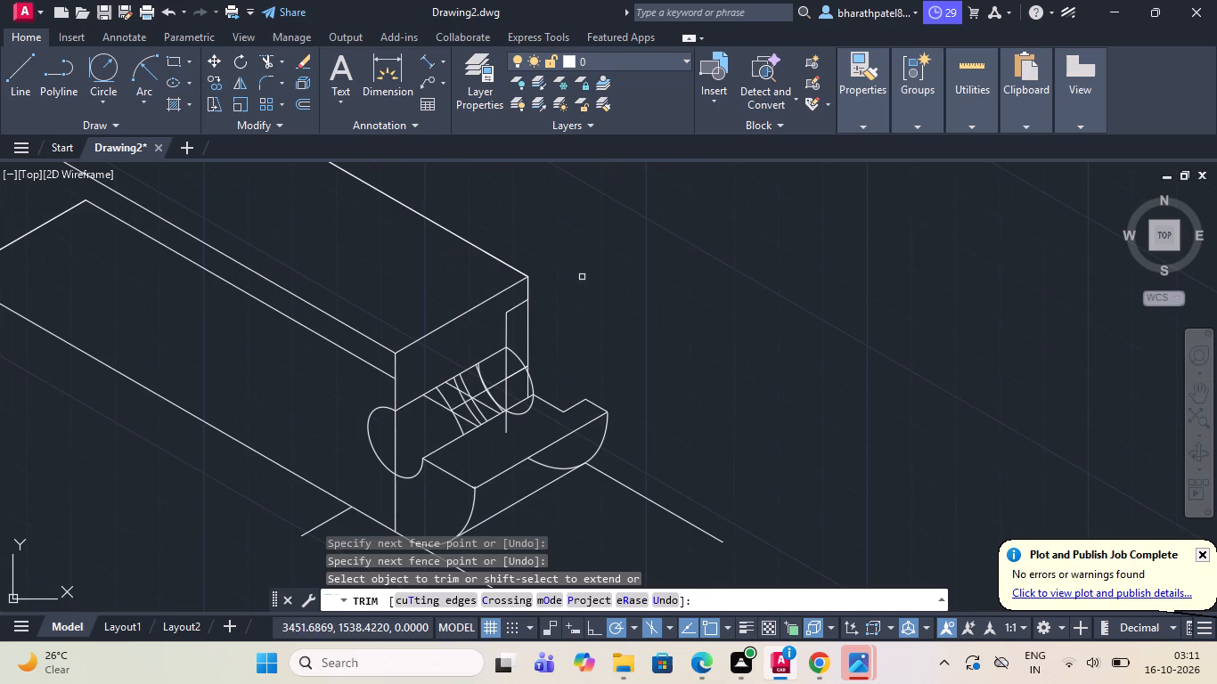
# Trim the cluster of crossing construction lines and arcs in the open gap at the far arm's end.
pyautogui.moveTo(436, 419); pyautogui.dragTo(492, 396)
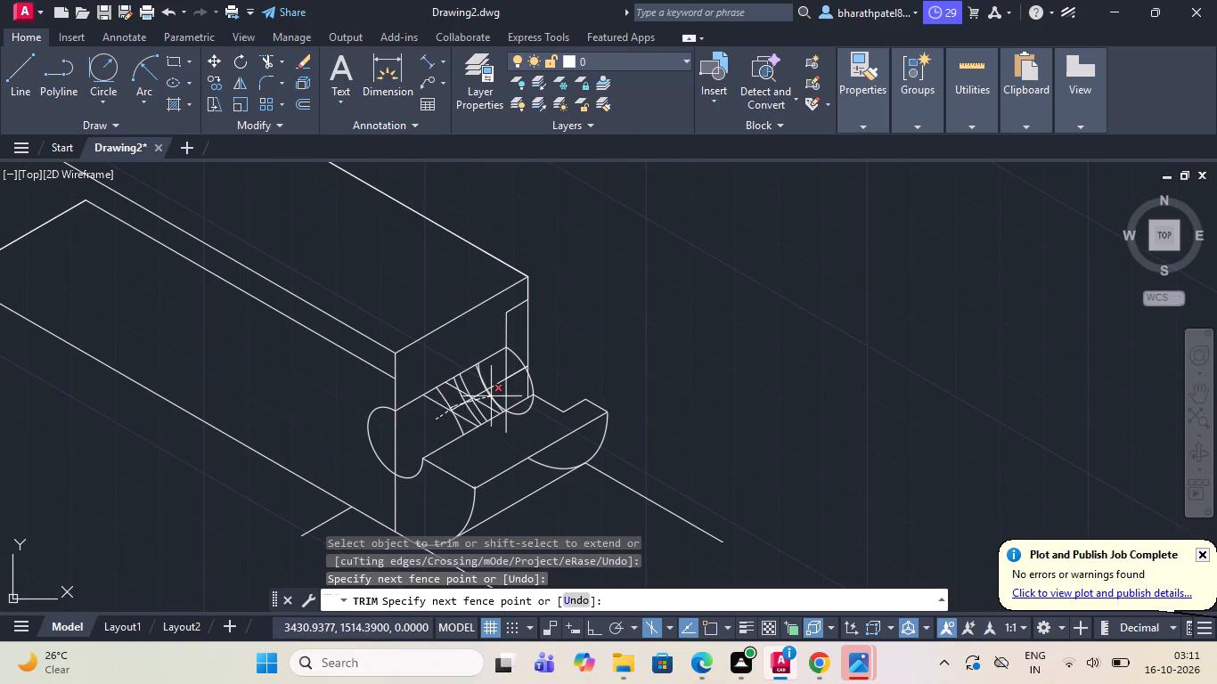
pyautogui.moveTo(492, 396); pyautogui.dragTo(496, 388)
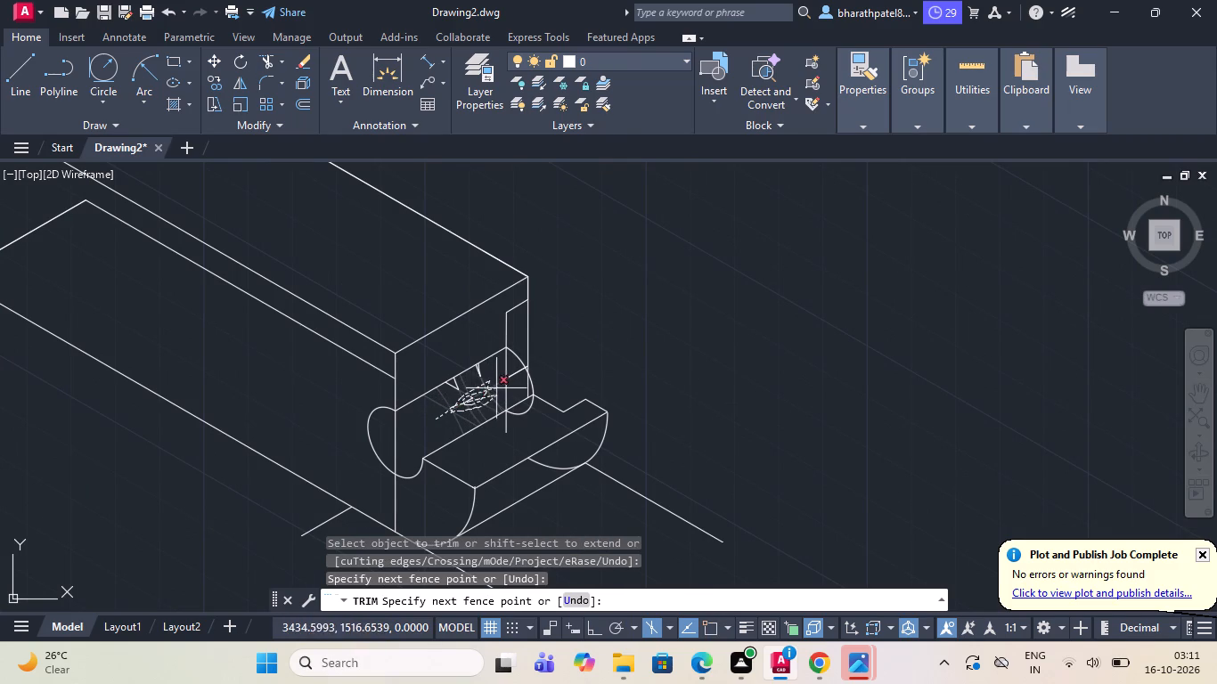
pyautogui.moveTo(496, 388); pyautogui.dragTo(478, 391)
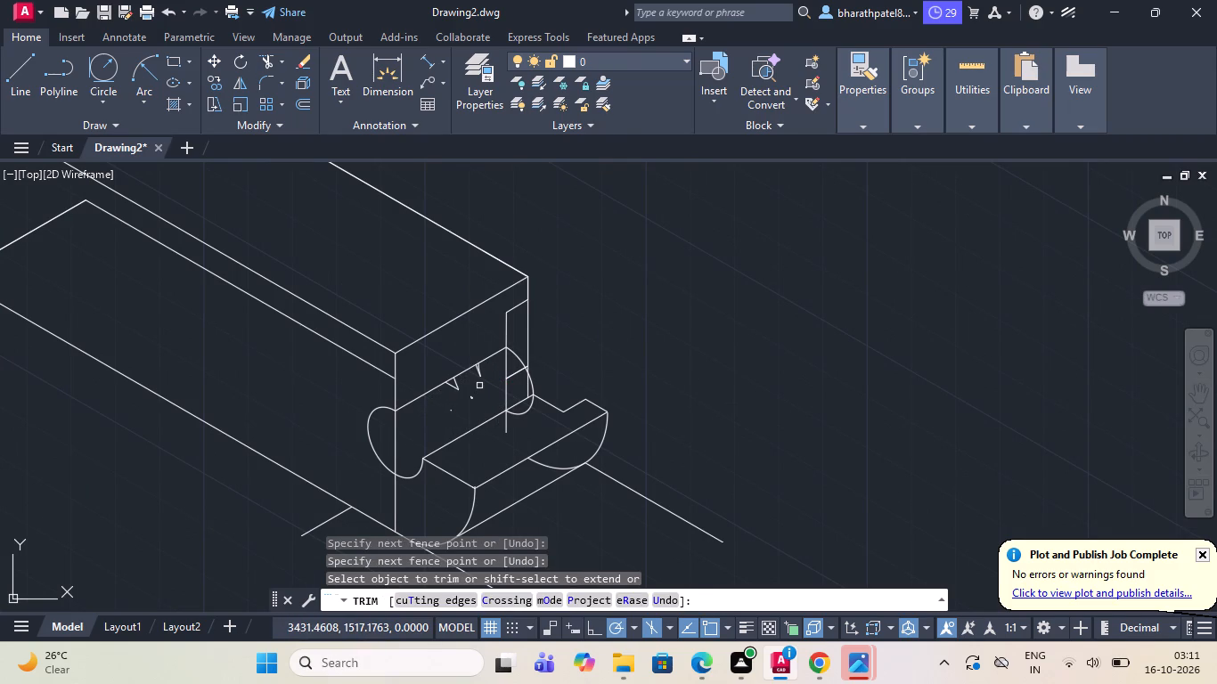
# Trim the two vertical lines below the far arm's stepped end and the top portion of the far small arc.
pyautogui.moveTo(507, 367); pyautogui.dragTo(527, 366)
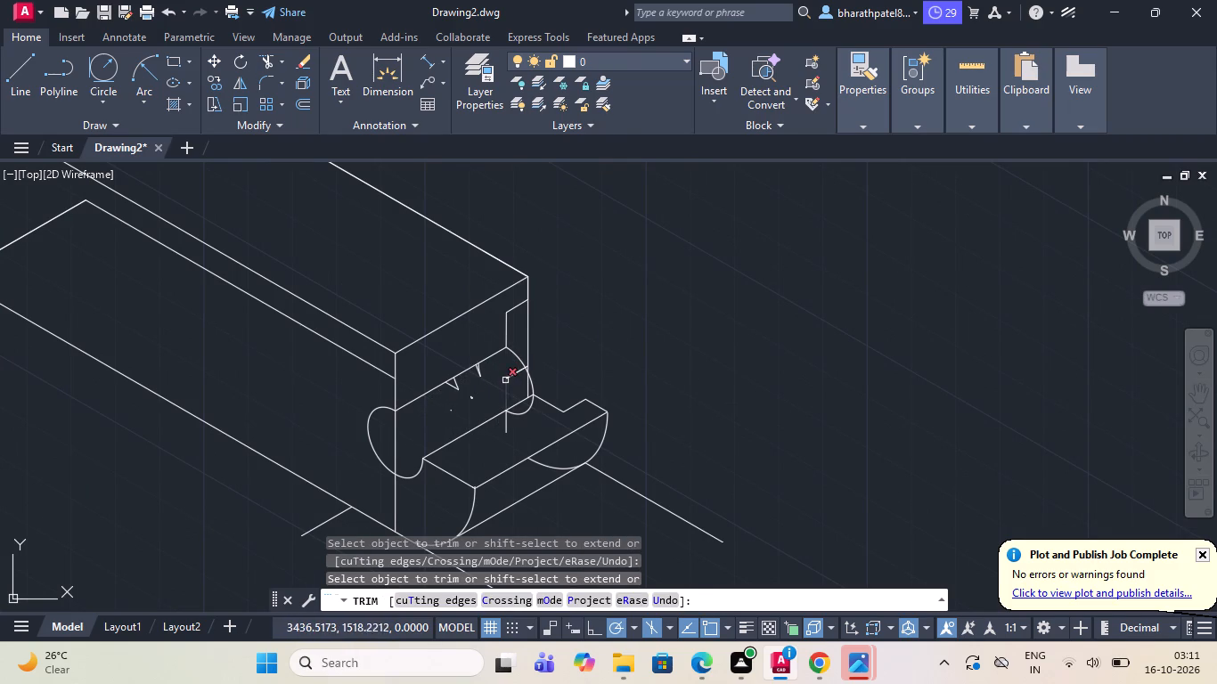
pyautogui.click(505, 385)
pyautogui.click(504, 362)
pyautogui.click(554, 346)
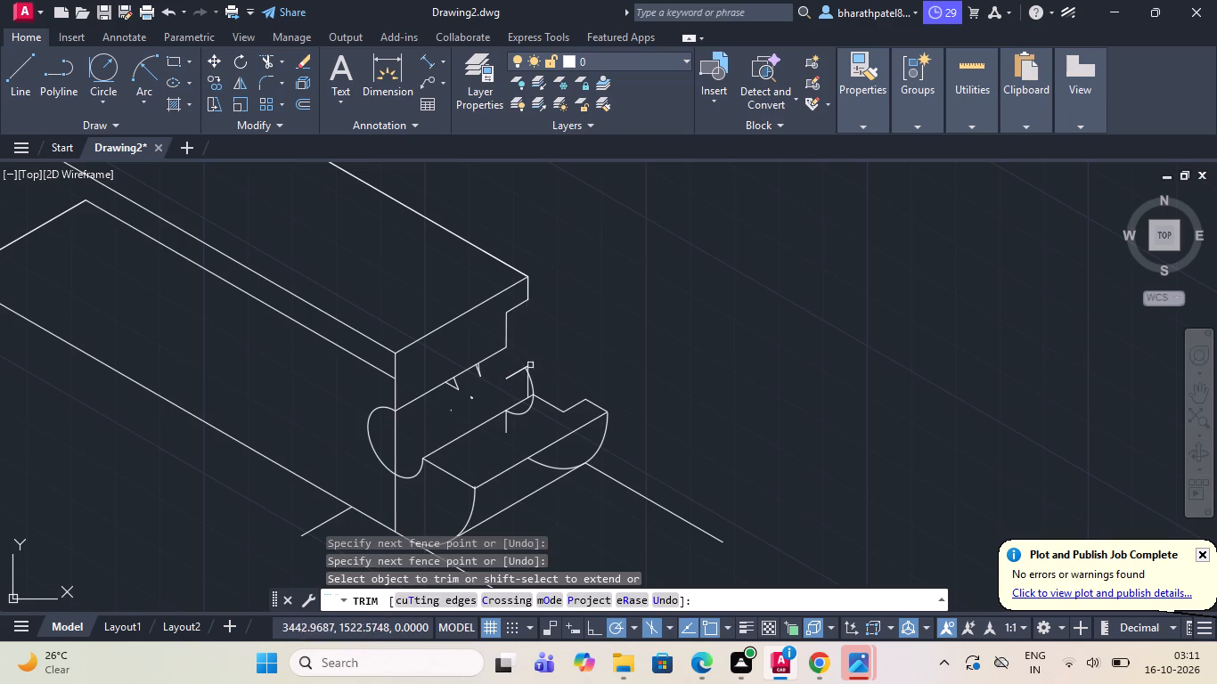
# Remove the leftover line and arc fragments between the far arm's lower end edge and the ledge.
pyautogui.scroll(4, 446, 398)
pyautogui.click(429, 373)
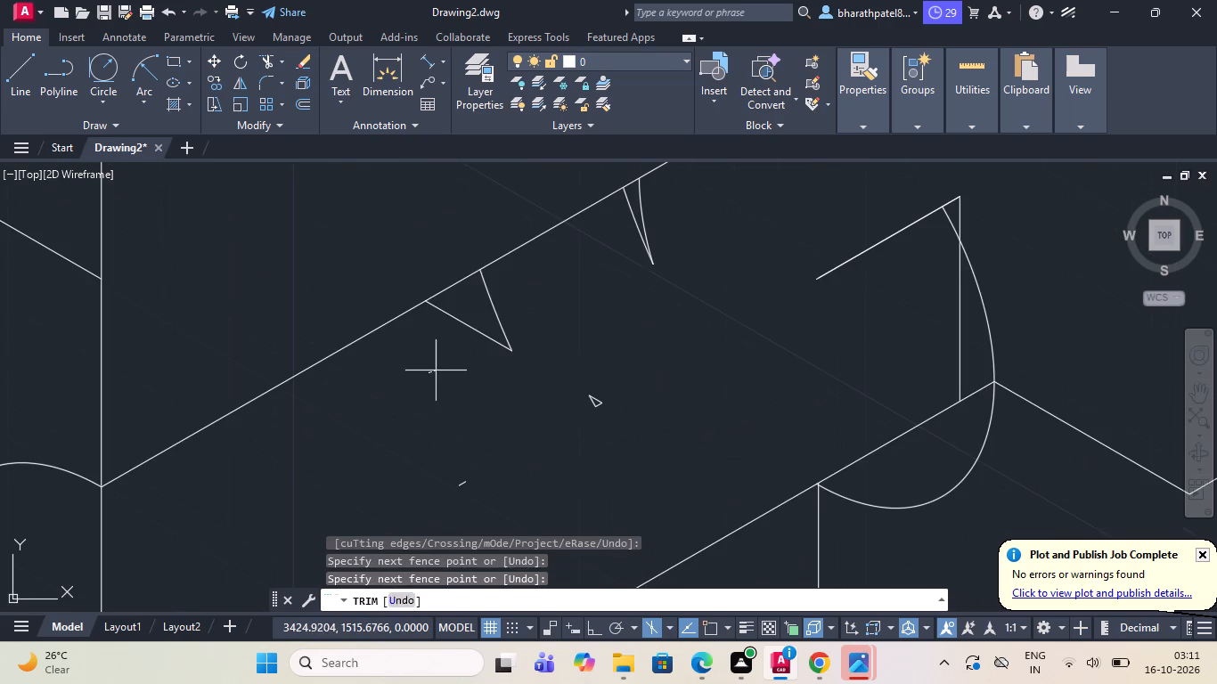
pyautogui.click(703, 208)
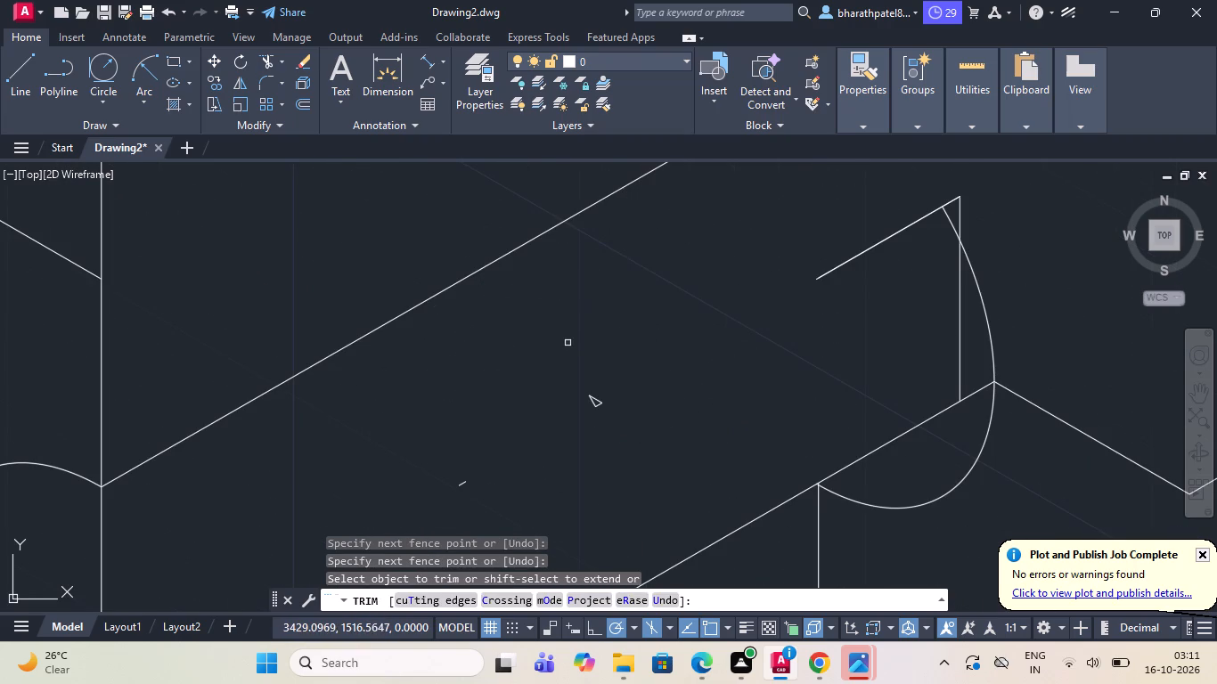
pyautogui.scroll(-2, 568, 343)
pyautogui.moveTo(527, 398); pyautogui.dragTo(535, 397)
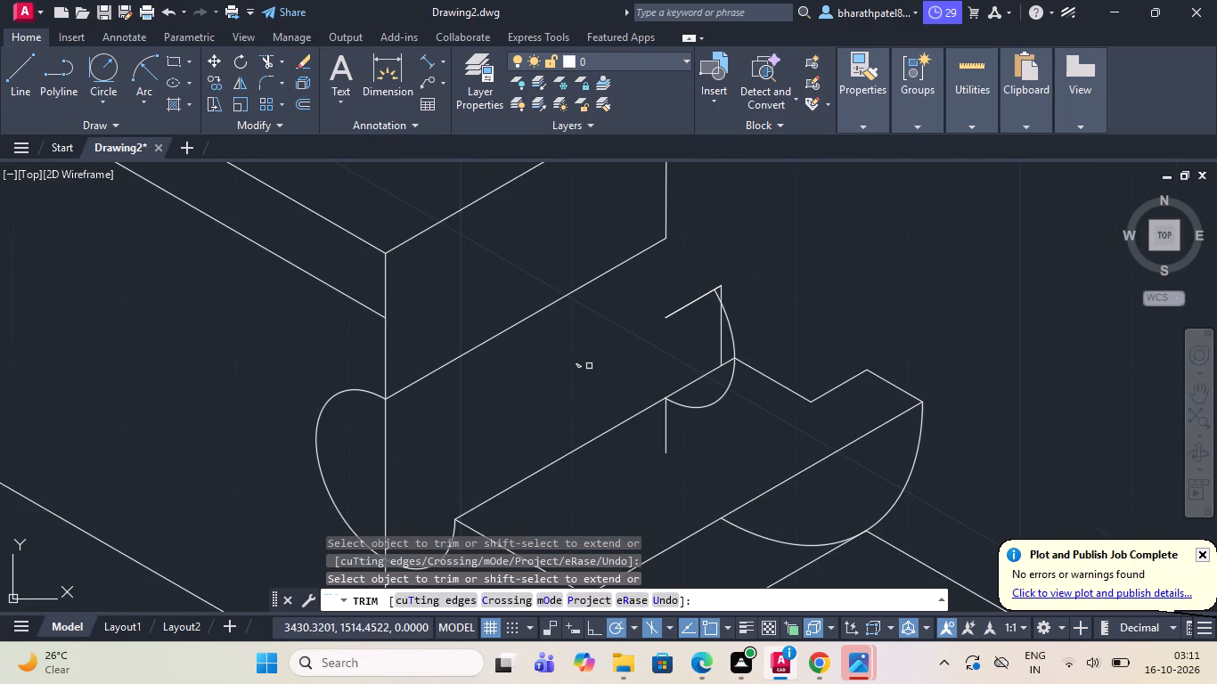
pyautogui.click(579, 368)
pyautogui.scroll(4, 579, 367)
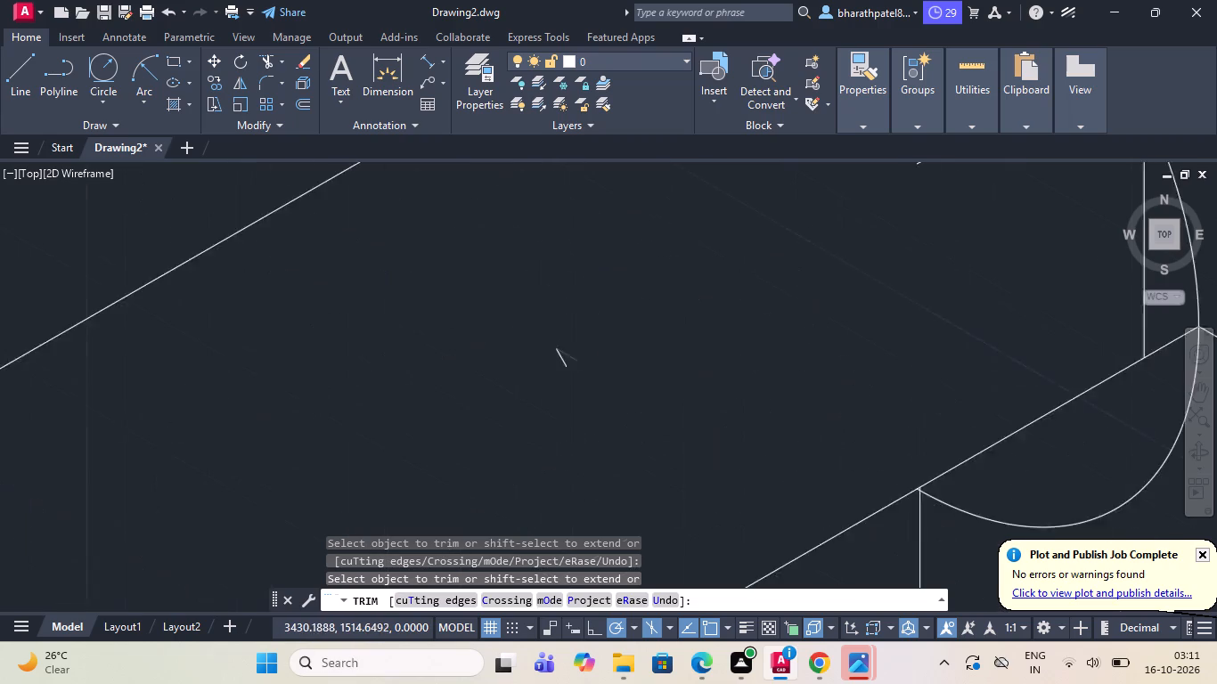
pyautogui.moveTo(600, 322); pyautogui.dragTo(523, 376)
pyautogui.scroll(-4, 522, 376)
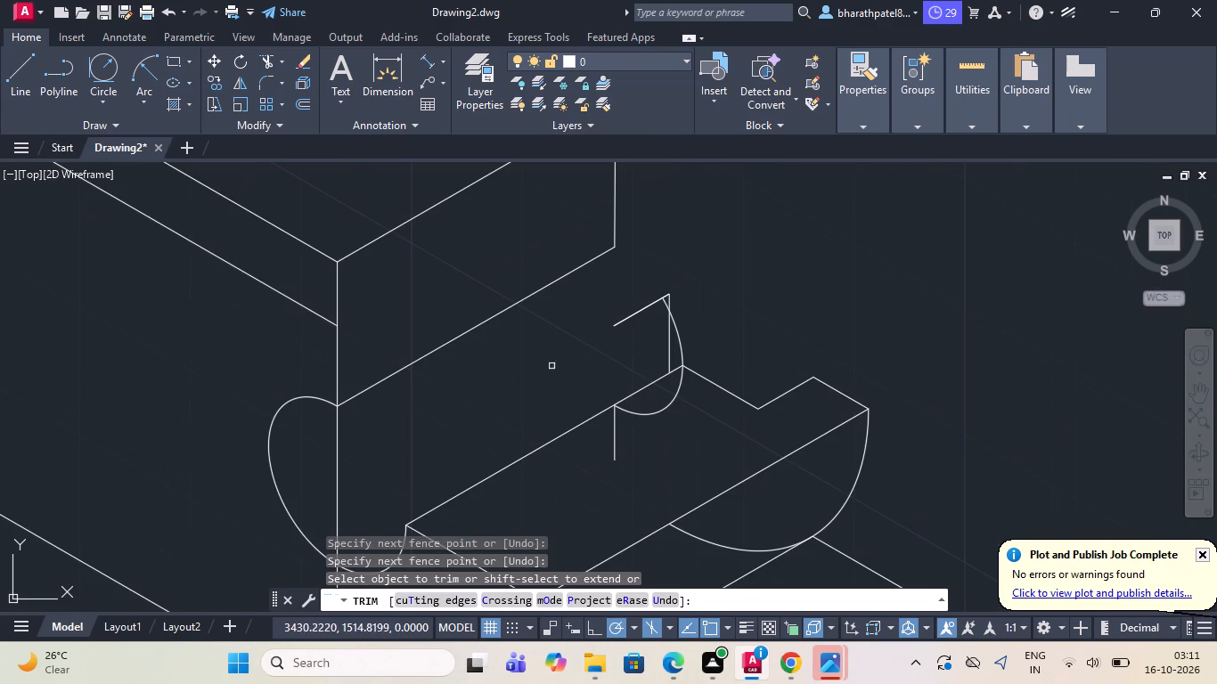
# Trim the far small arc and vertical line above the ledge, and remove the loose diagonal and its remaining fragments.
pyautogui.moveTo(622, 367); pyautogui.dragTo(698, 350)
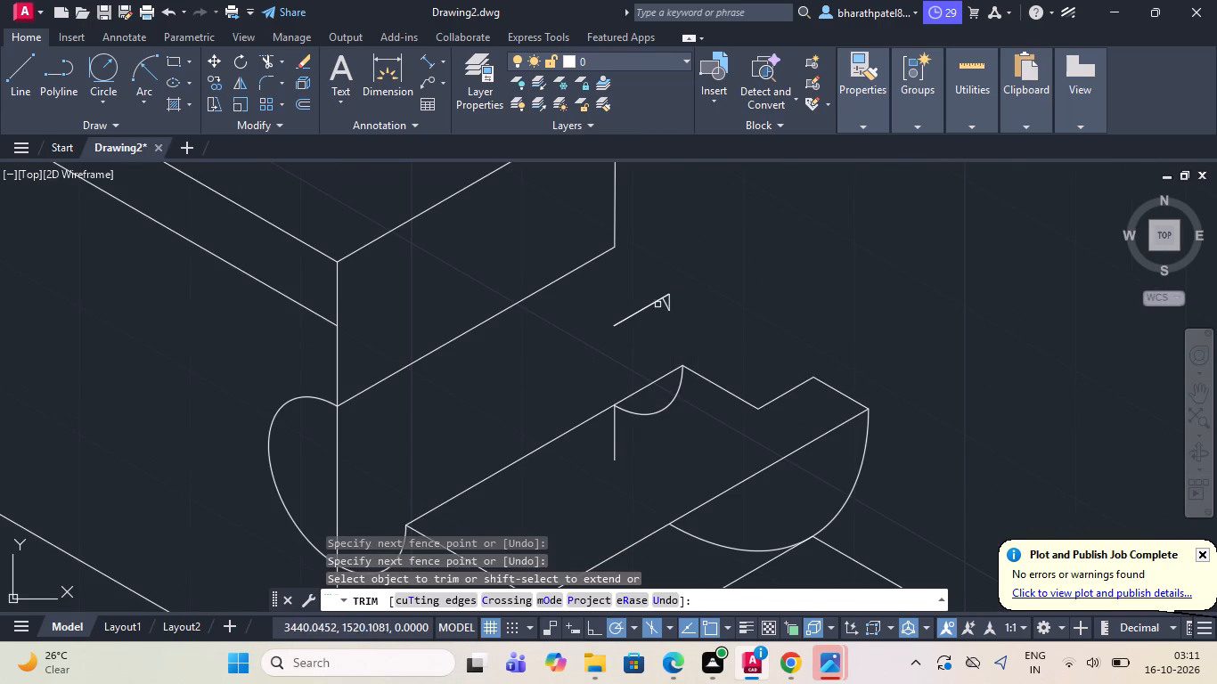
pyautogui.moveTo(654, 294); pyautogui.dragTo(667, 319)
pyautogui.click(668, 302)
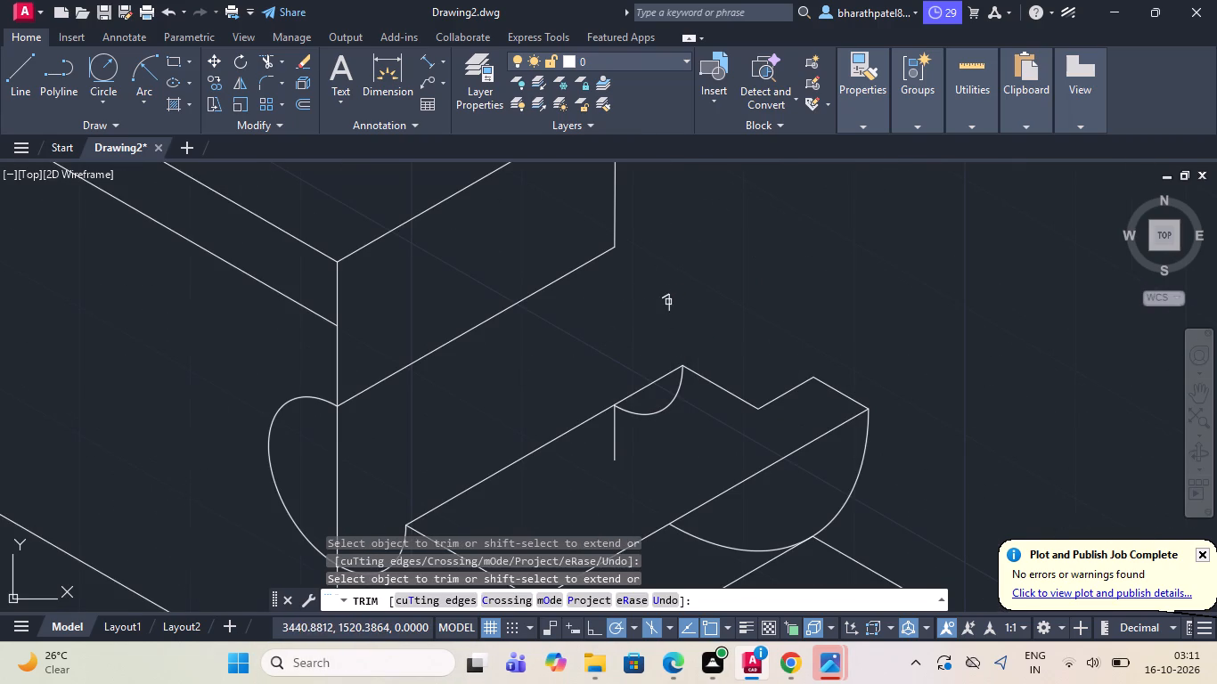
pyautogui.scroll(3, 617, 312)
pyautogui.moveTo(722, 281); pyautogui.dragTo(857, 281)
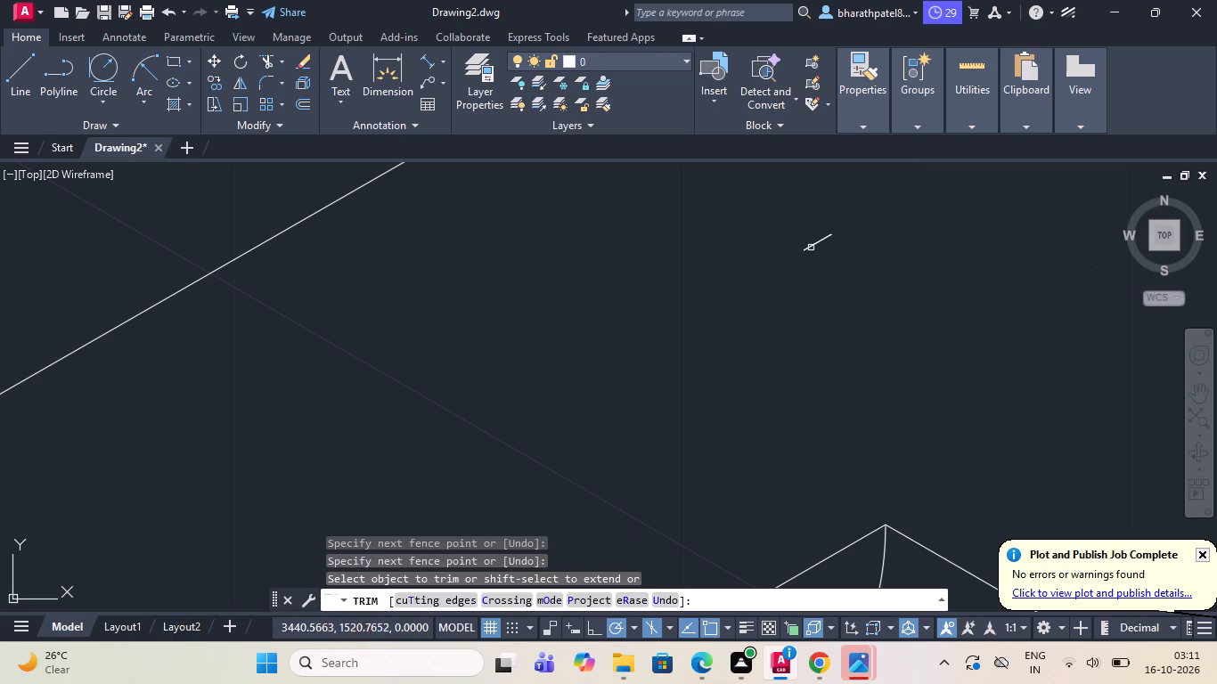
pyautogui.moveTo(812, 230); pyautogui.dragTo(834, 273)
pyautogui.scroll(-3, 825, 265)
pyautogui.scroll(-2, 714, 262)
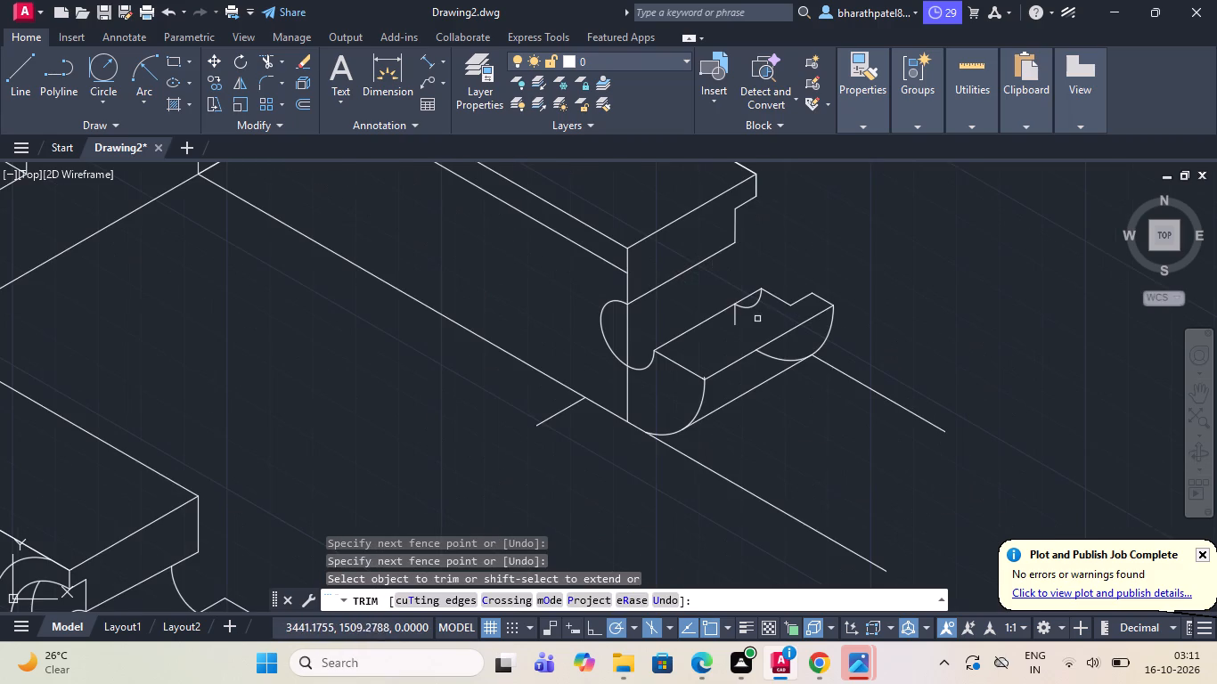
# Trim the rest of the far small arc and the short vertical line below the ledge's back edge.
pyautogui.scroll(2, 757, 324)
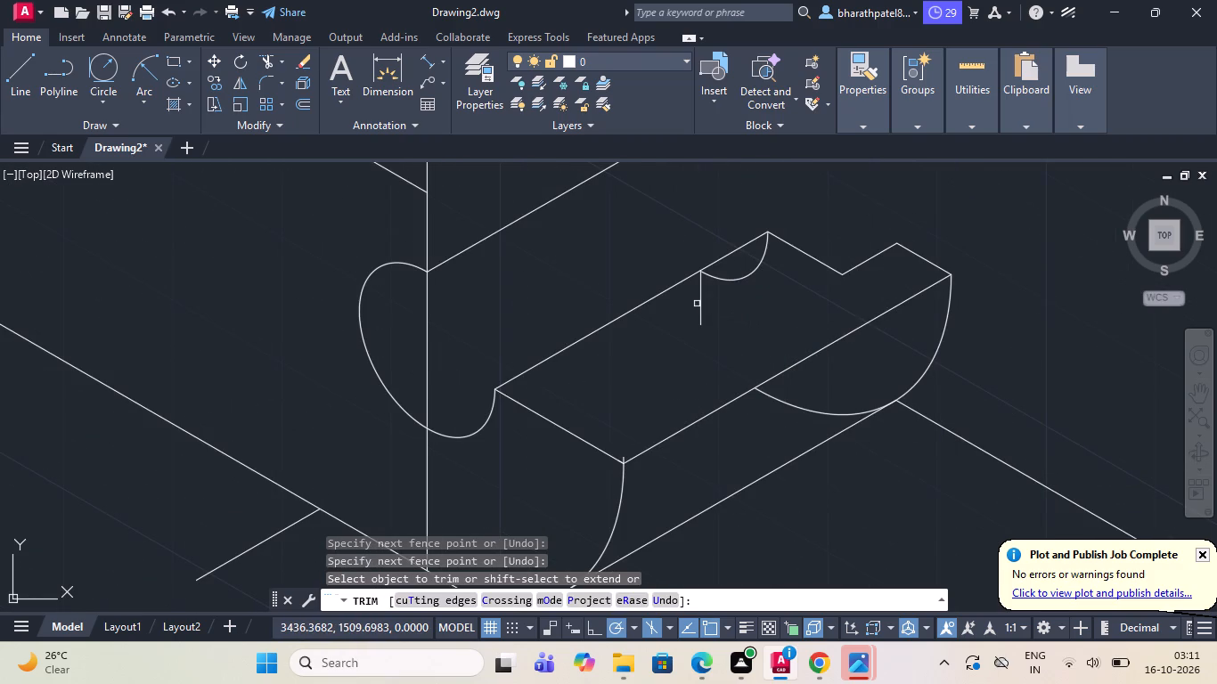
pyautogui.scroll(-2, 697, 304)
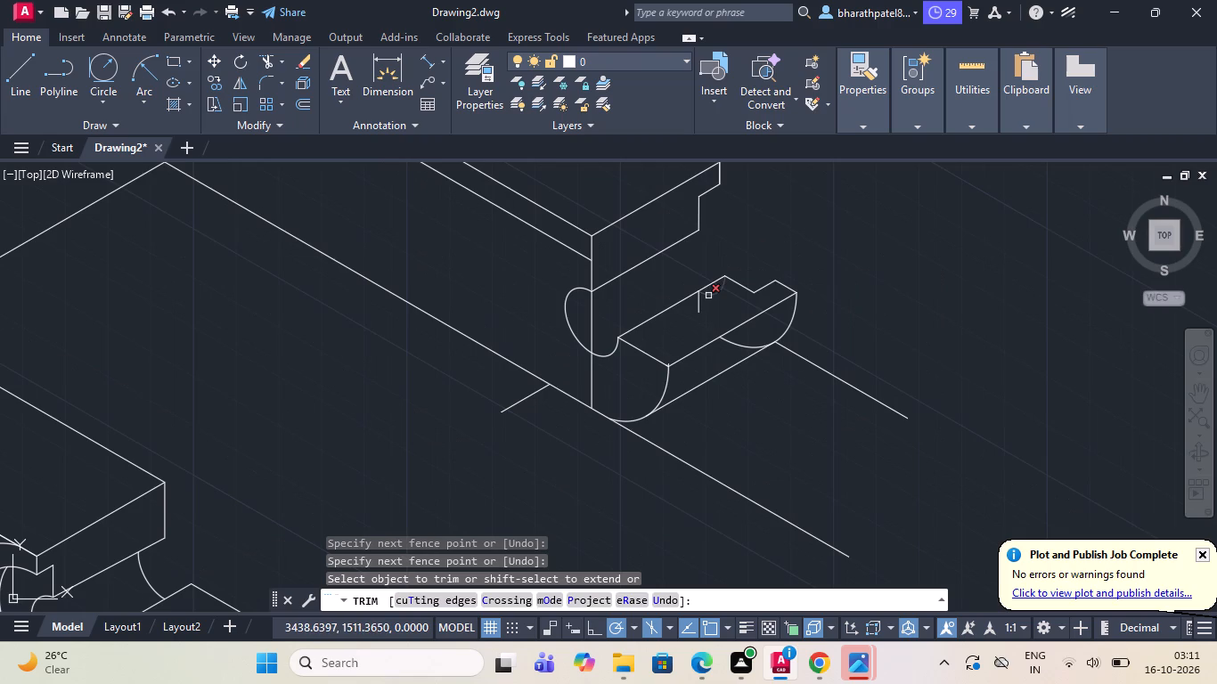
pyautogui.click(708, 296)
pyautogui.click(698, 301)
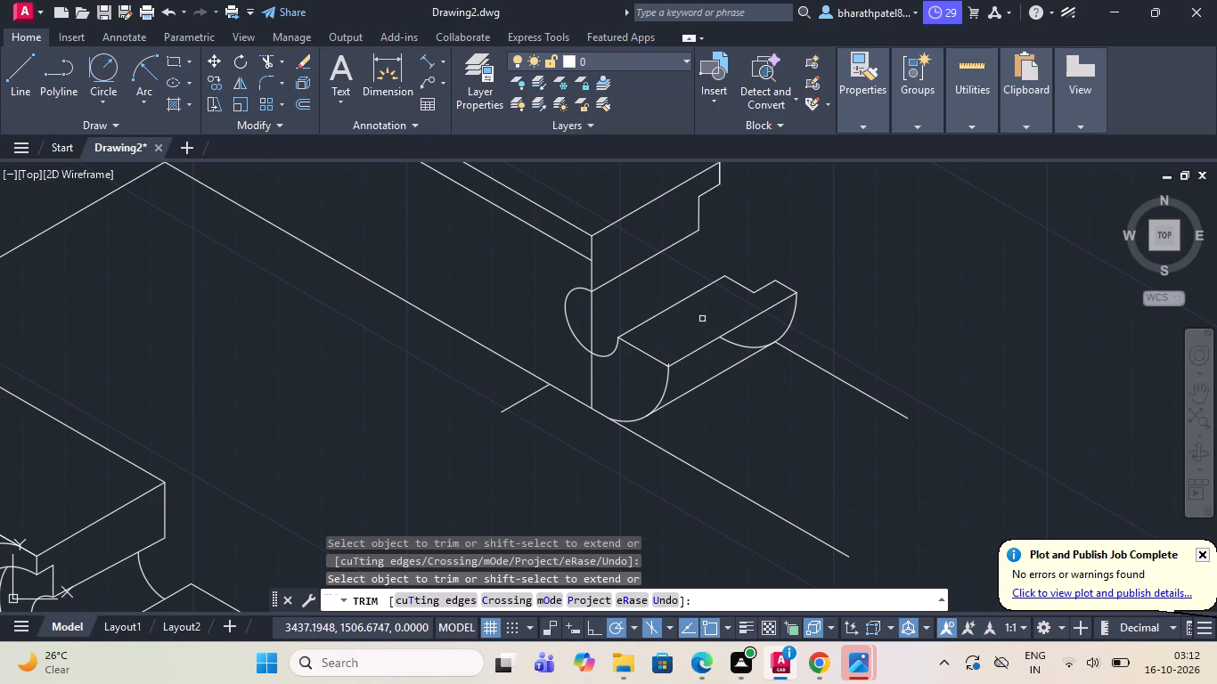
# Trim the portion of the far arm's vertical edge that passes through the near small arc's opening.
pyautogui.scroll(-1, 703, 319)
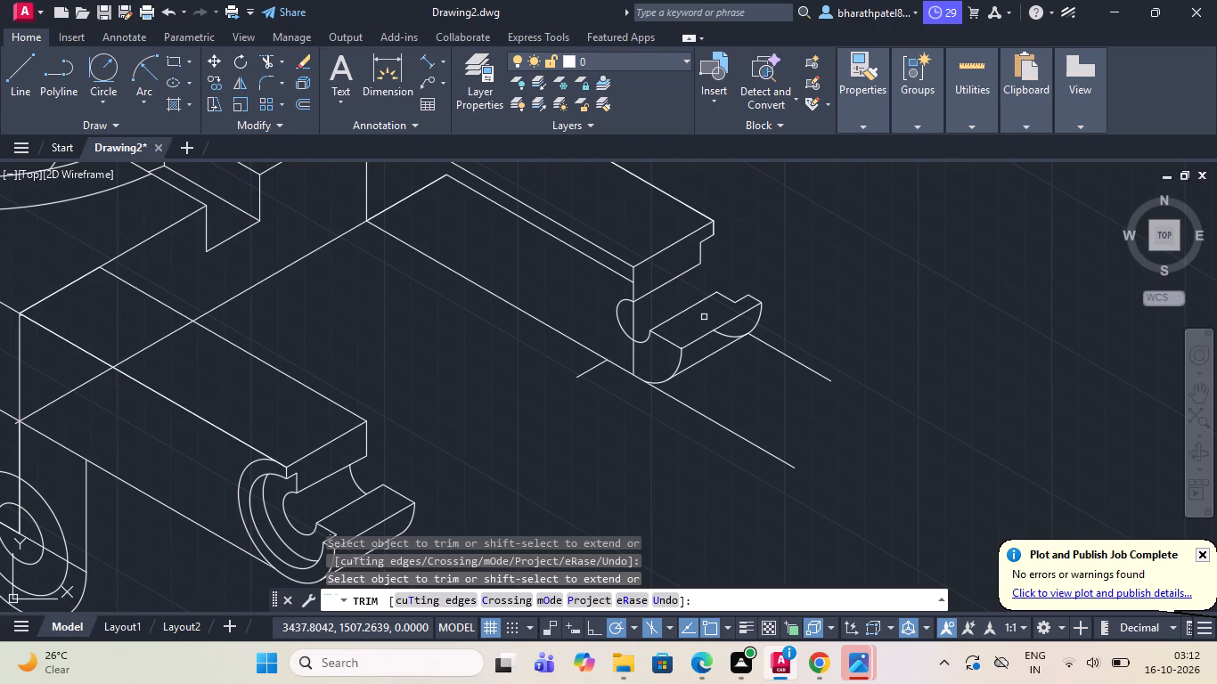
pyautogui.scroll(-2, 704, 317)
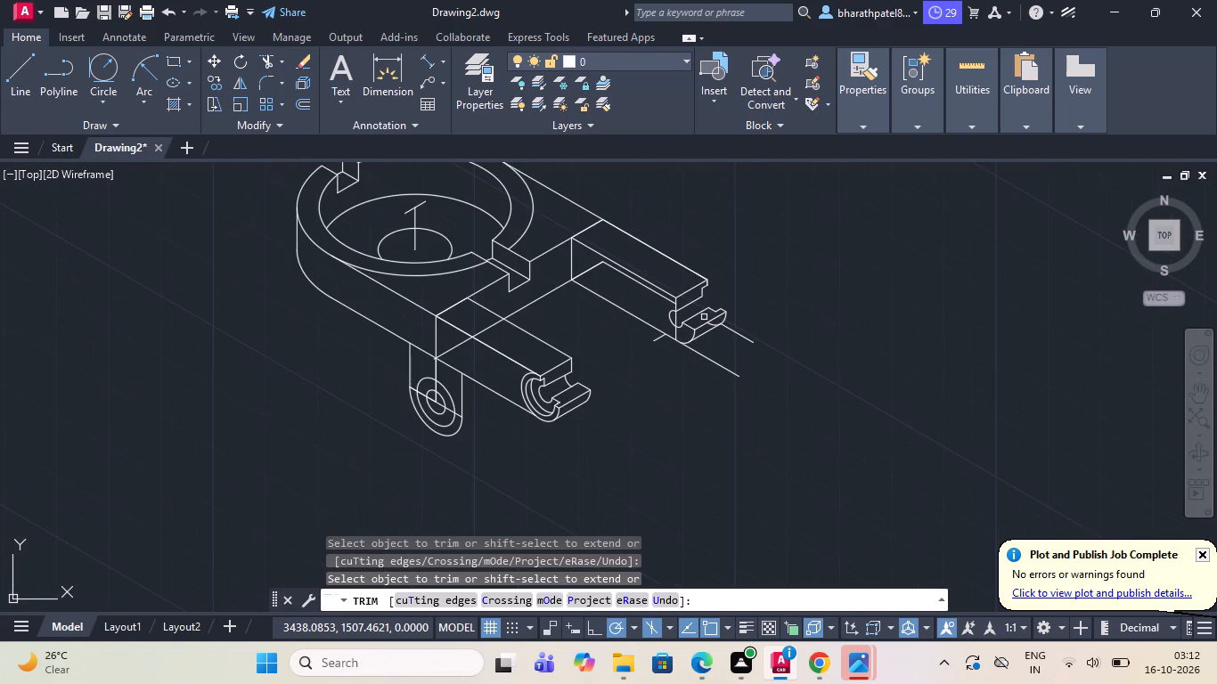
pyautogui.scroll(1, 704, 317)
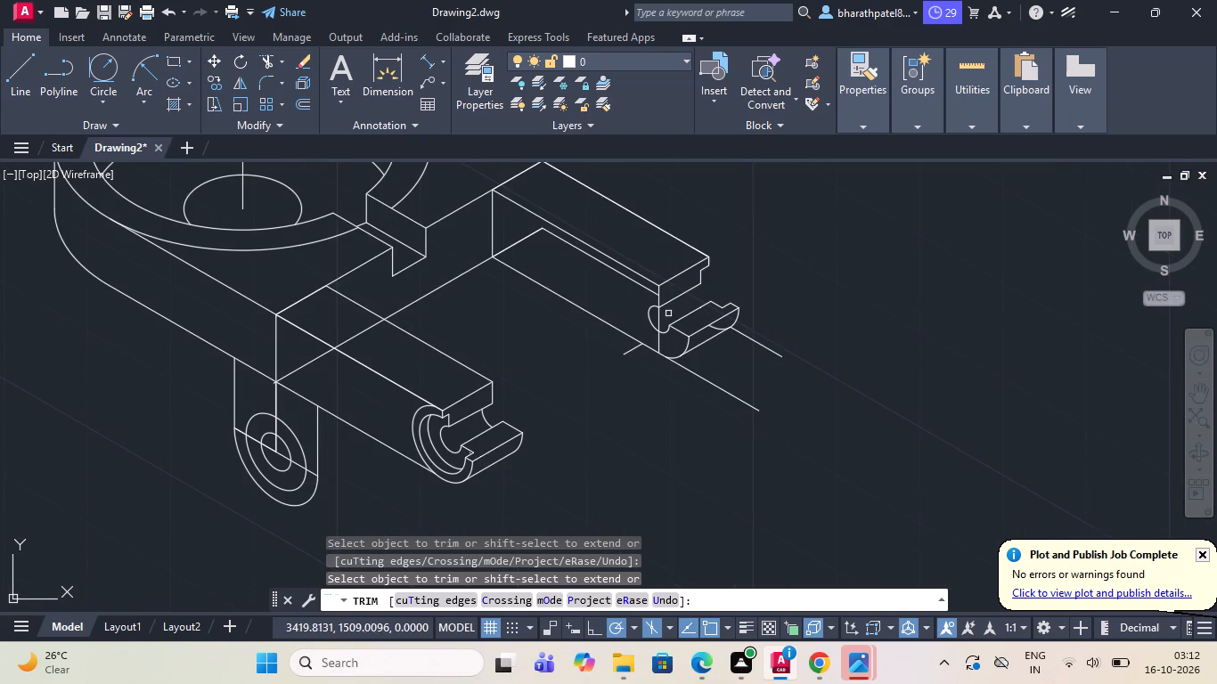
pyautogui.click(656, 318)
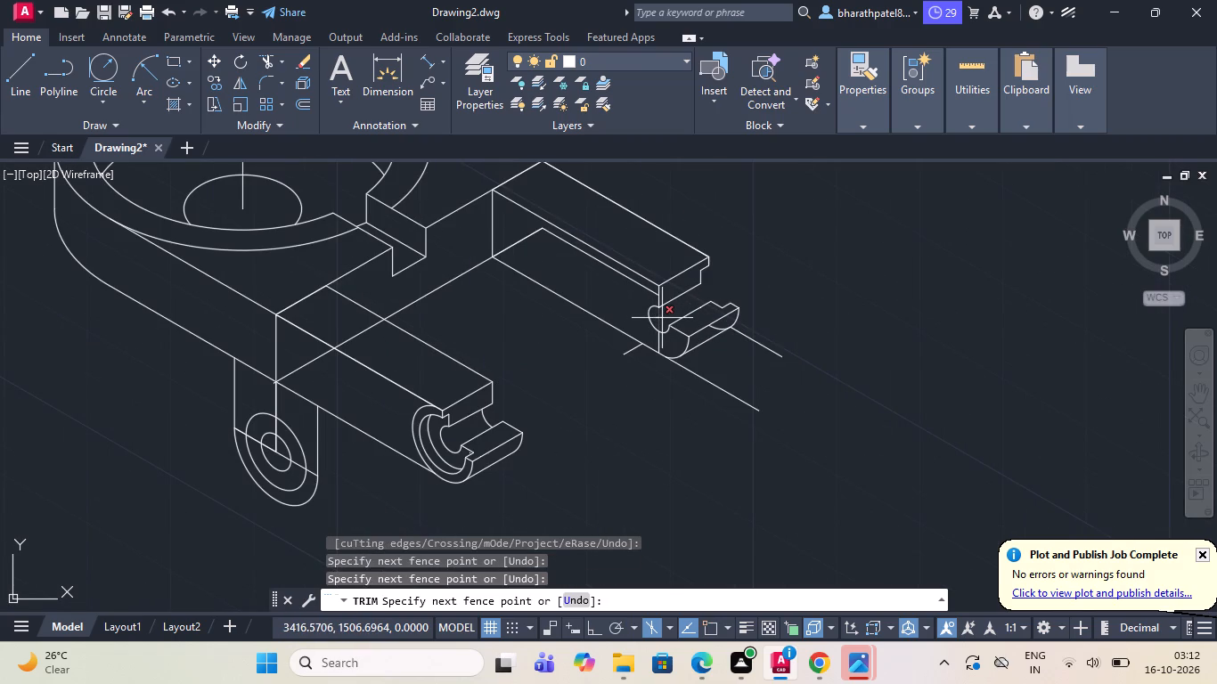
pyautogui.click(664, 317)
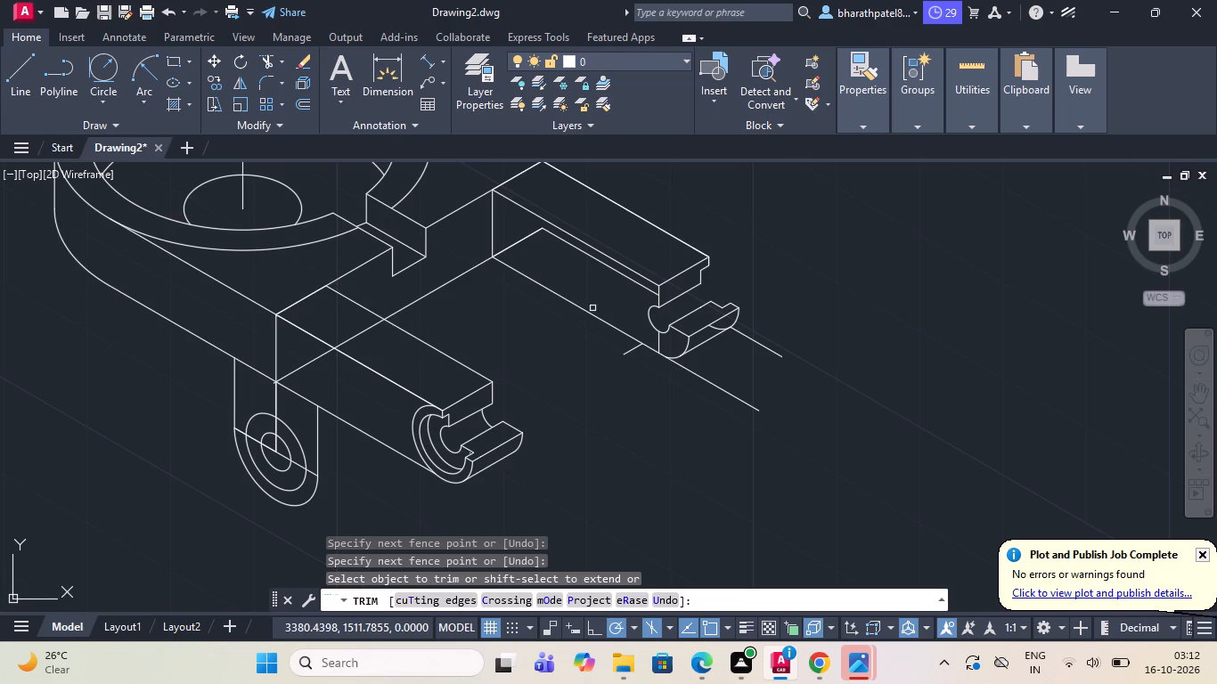
# Trim the hidden bottom edges crossing the far arm's side face and the near arm's top and side faces.
pyautogui.click(562, 241)
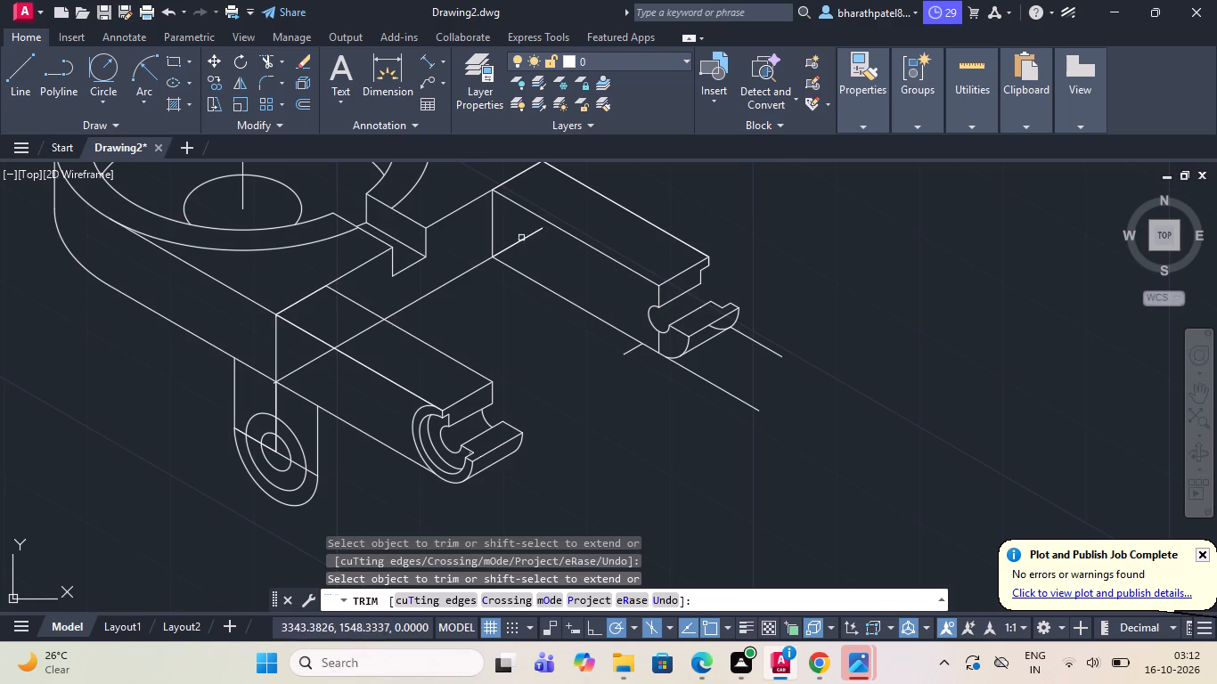
pyautogui.click(519, 242)
pyautogui.click(519, 243)
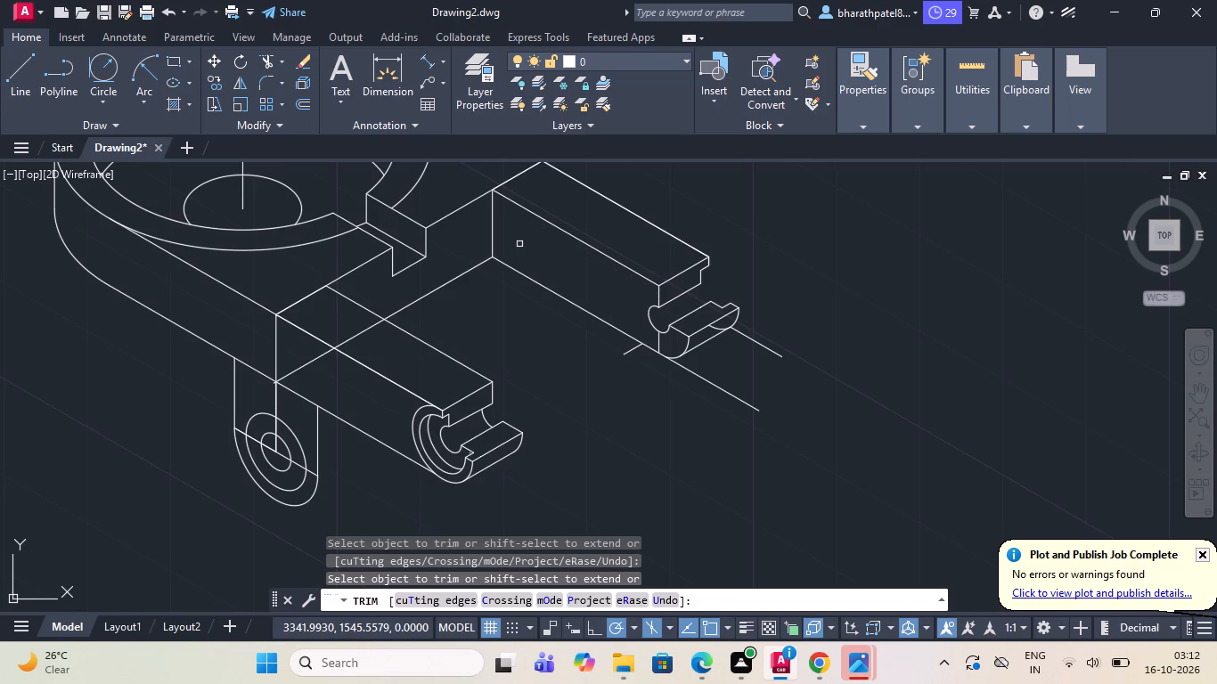
pyautogui.click(350, 340)
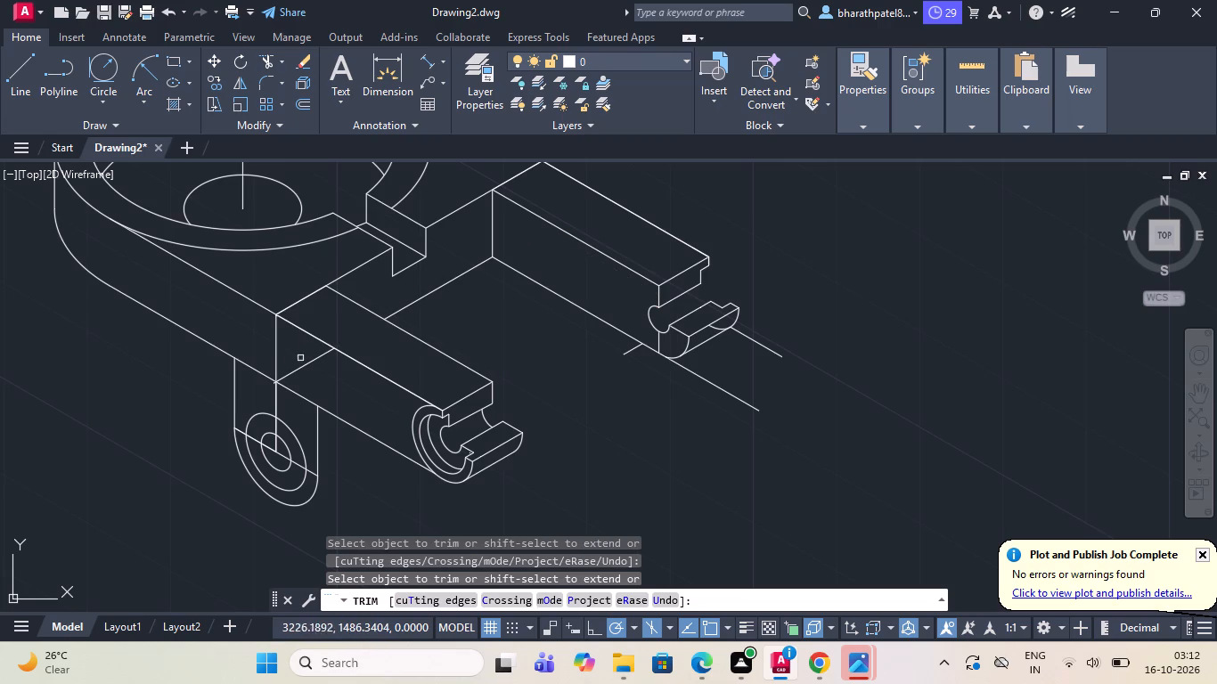
pyautogui.click(312, 365)
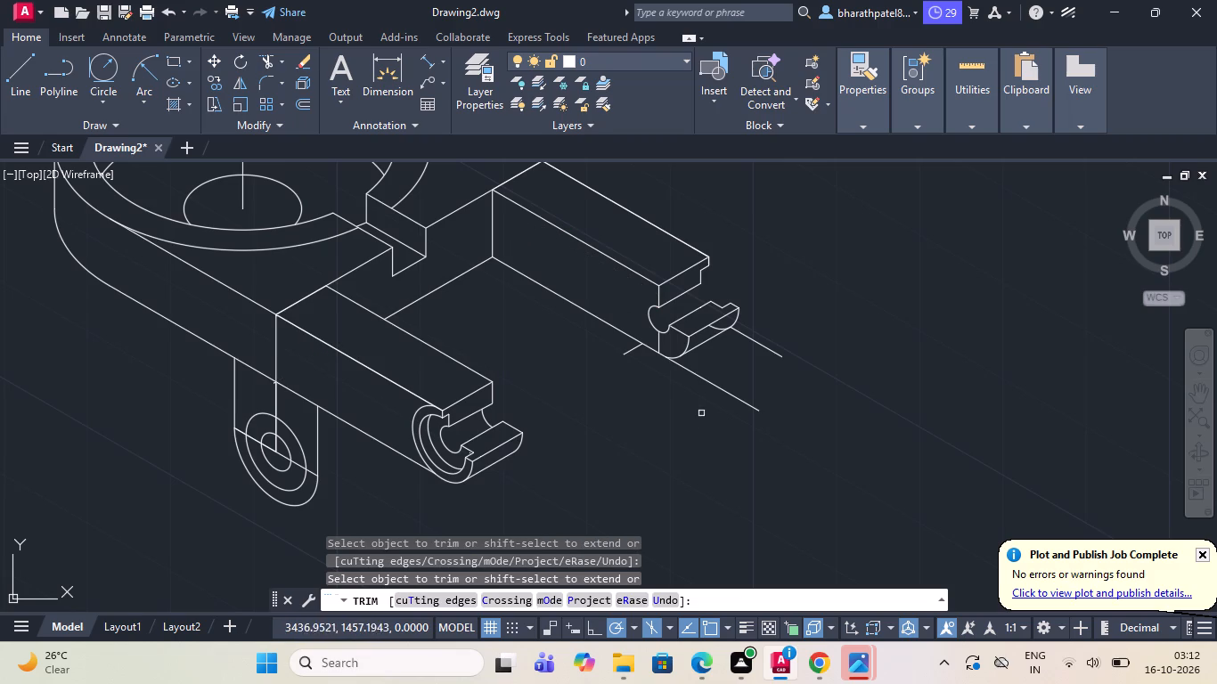
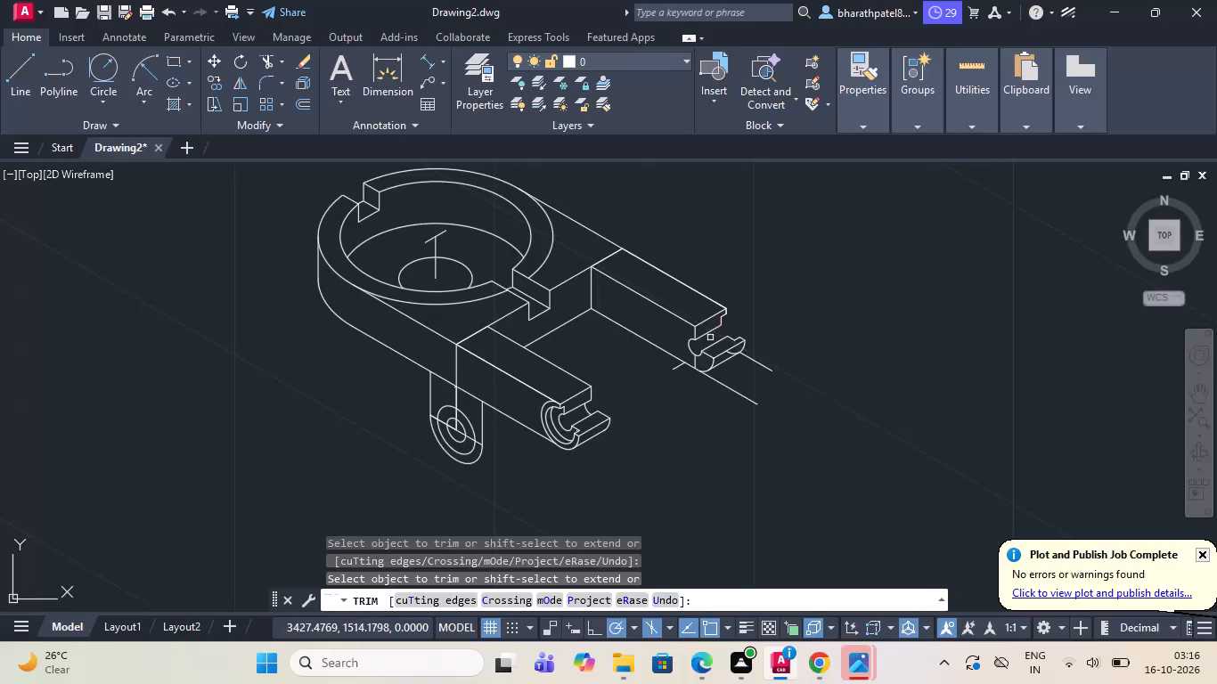
# Extend the arc at the rear arm's hooked end up to the arm's underside edge.
pyautogui.scroll(2, 708, 335)
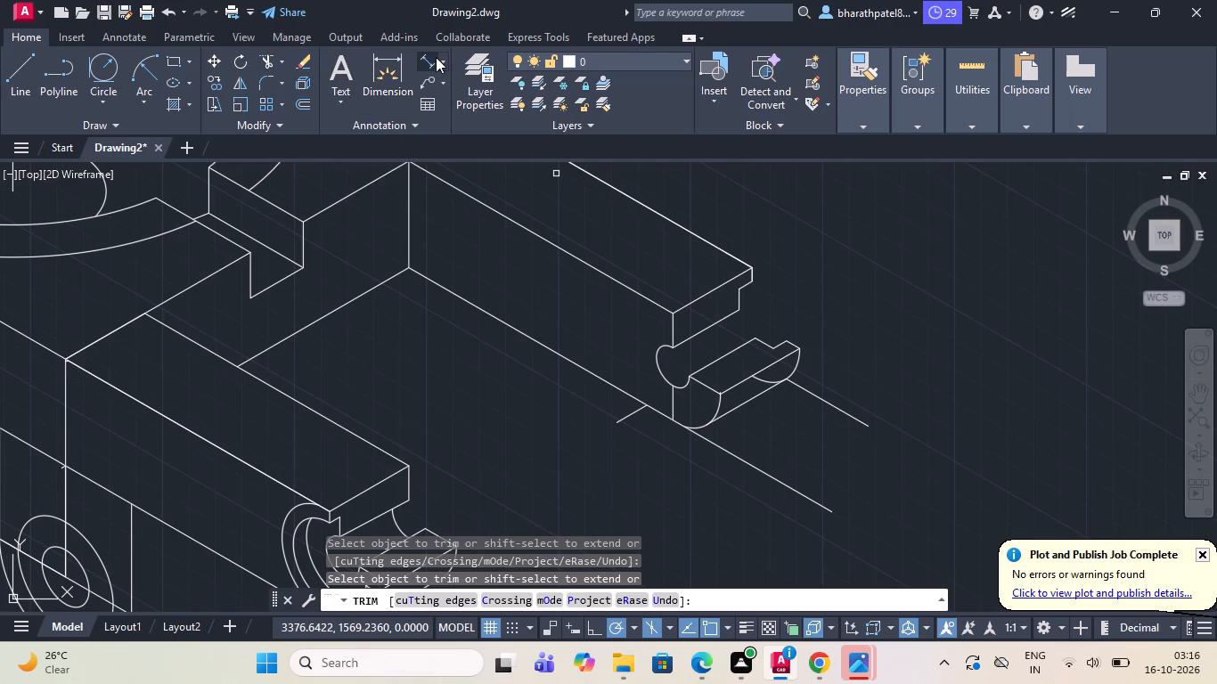
pyautogui.click(281, 58)
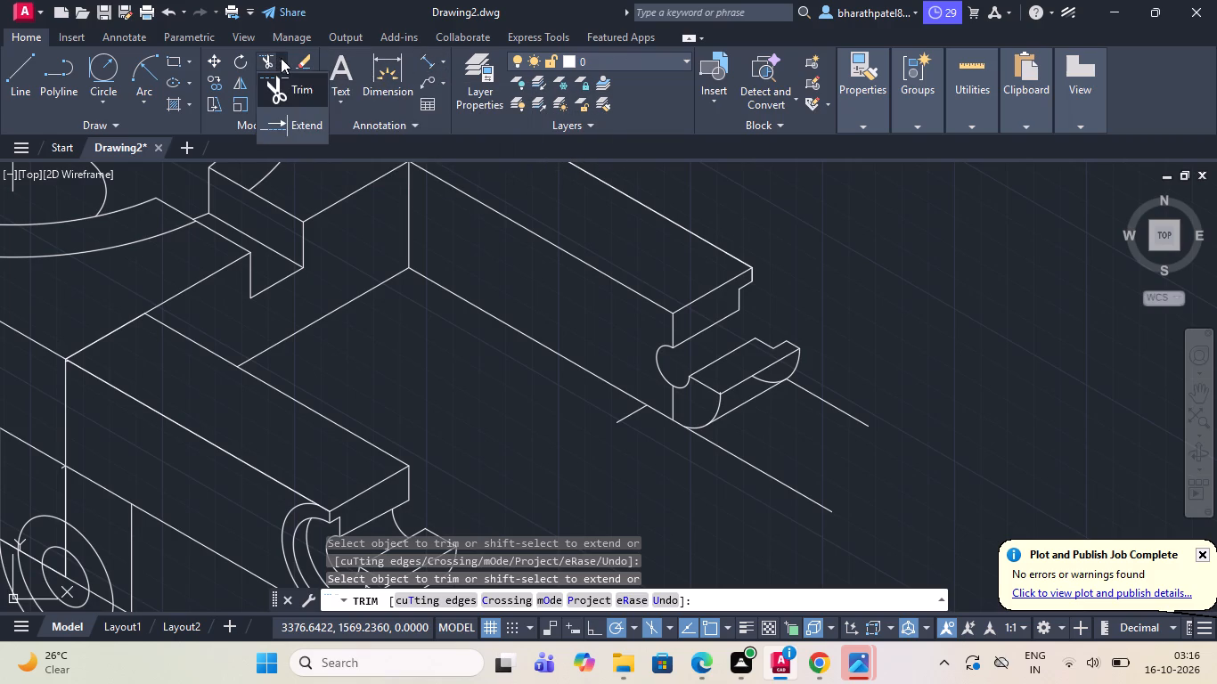
pyautogui.click(295, 123)
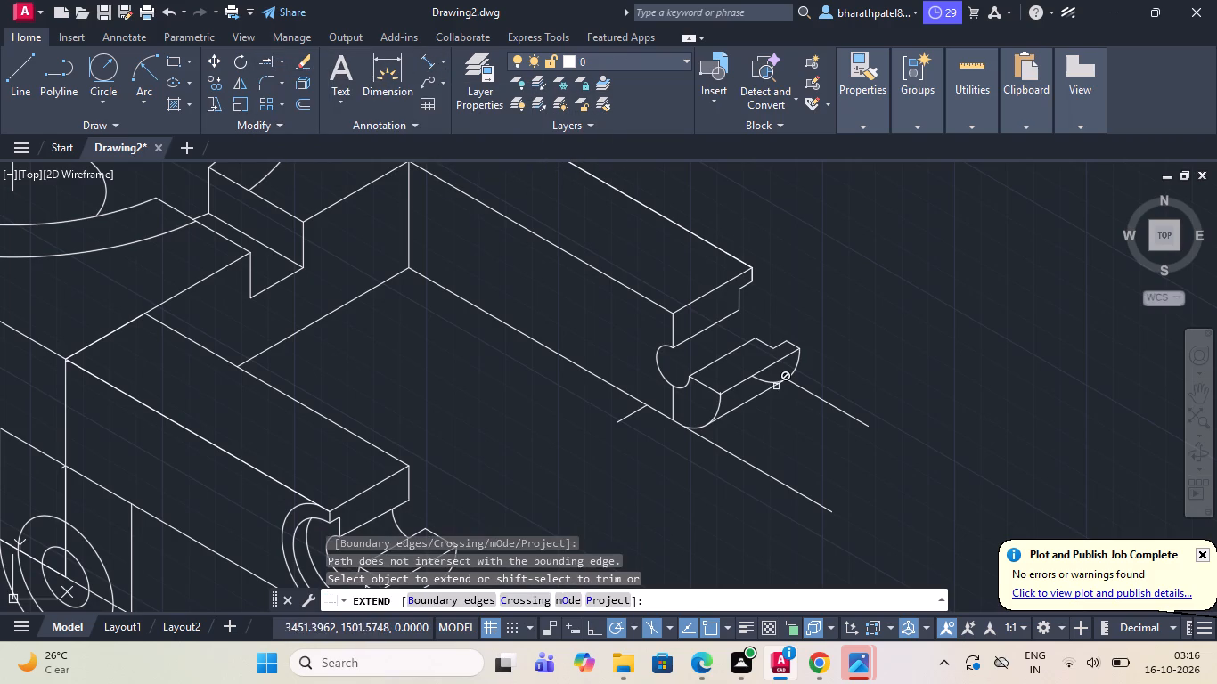
pyautogui.click(757, 379)
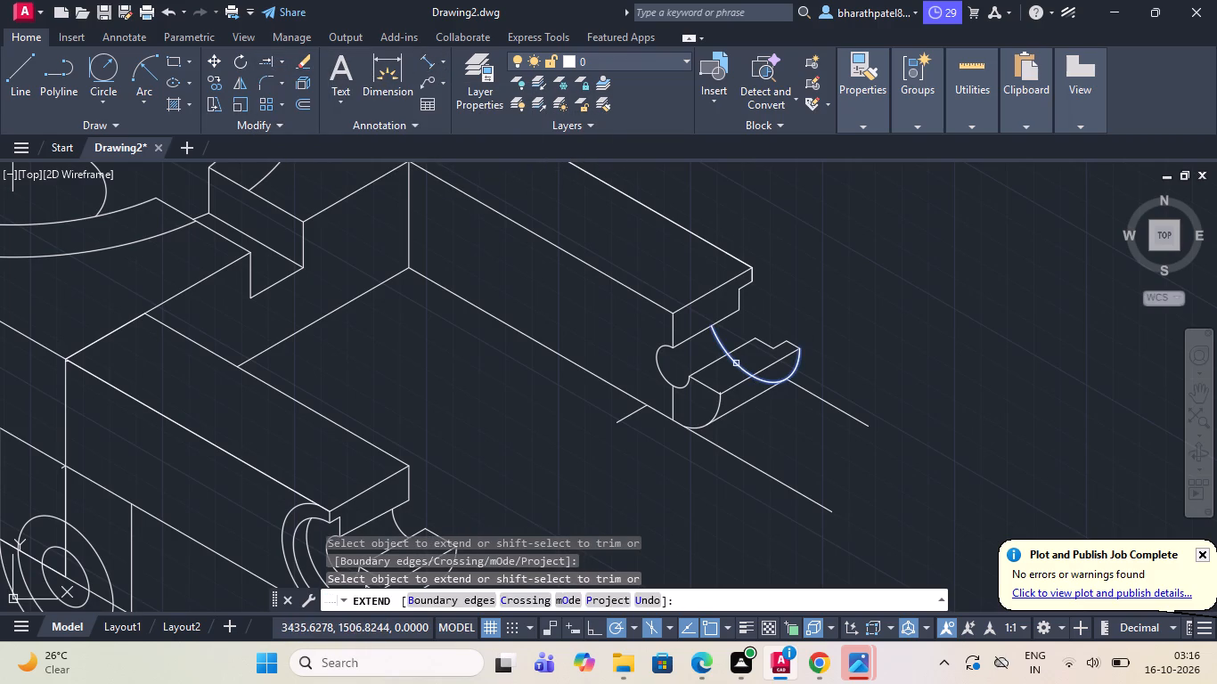
pyautogui.click(736, 363)
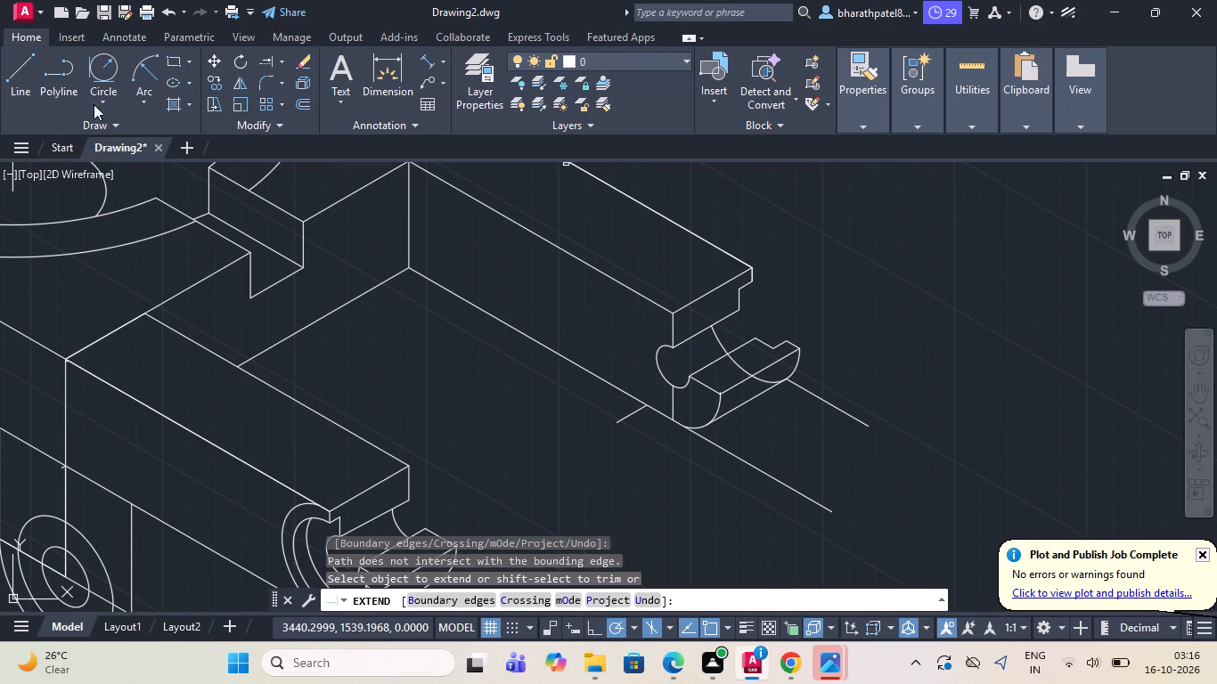
# Trim the portions of the extended arc hidden behind the hook's lip on the rear arm.
pyautogui.click(282, 61)
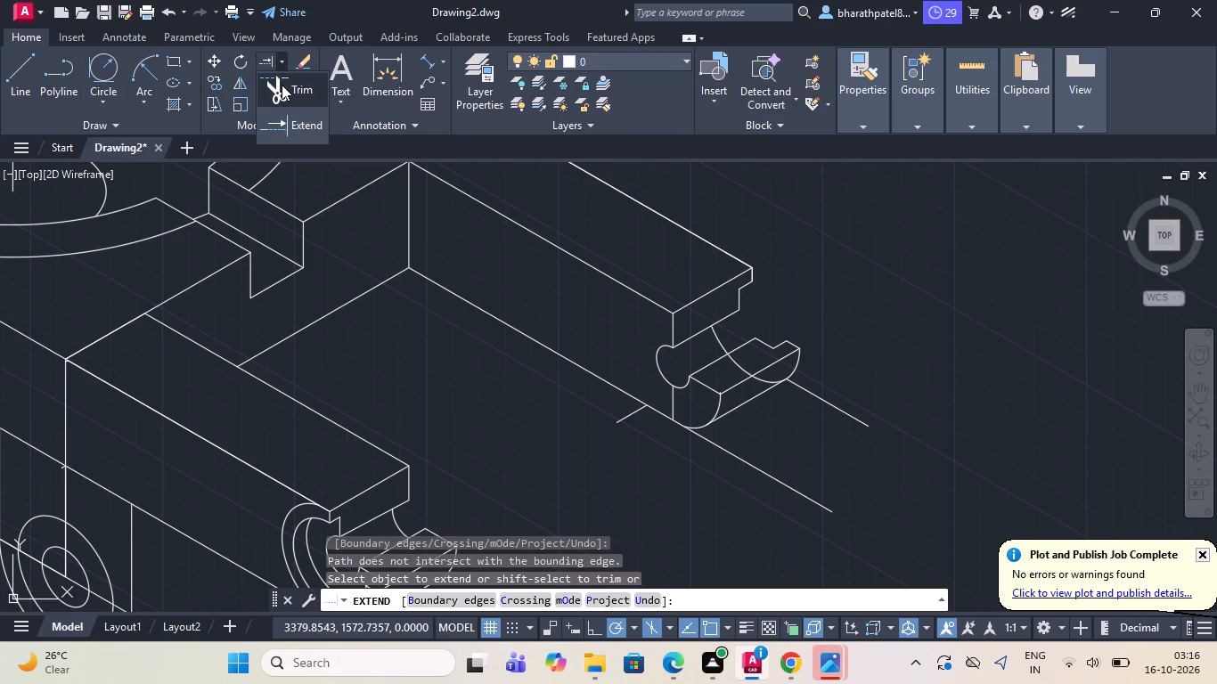
pyautogui.click(282, 85)
pyautogui.click(740, 366)
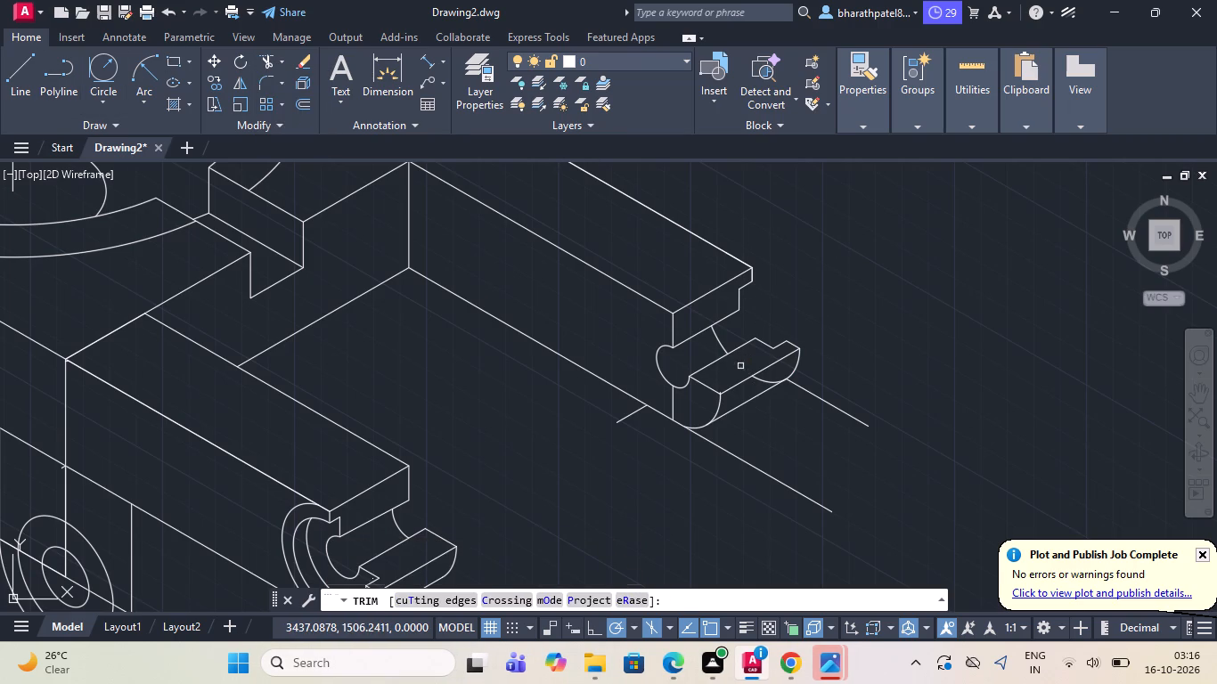
pyautogui.click(764, 382)
# Trim the two long construction lines, the short stub and the vertical line segment at the bottom of the rear arm's hook.
pyautogui.scroll(-1, 818, 320)
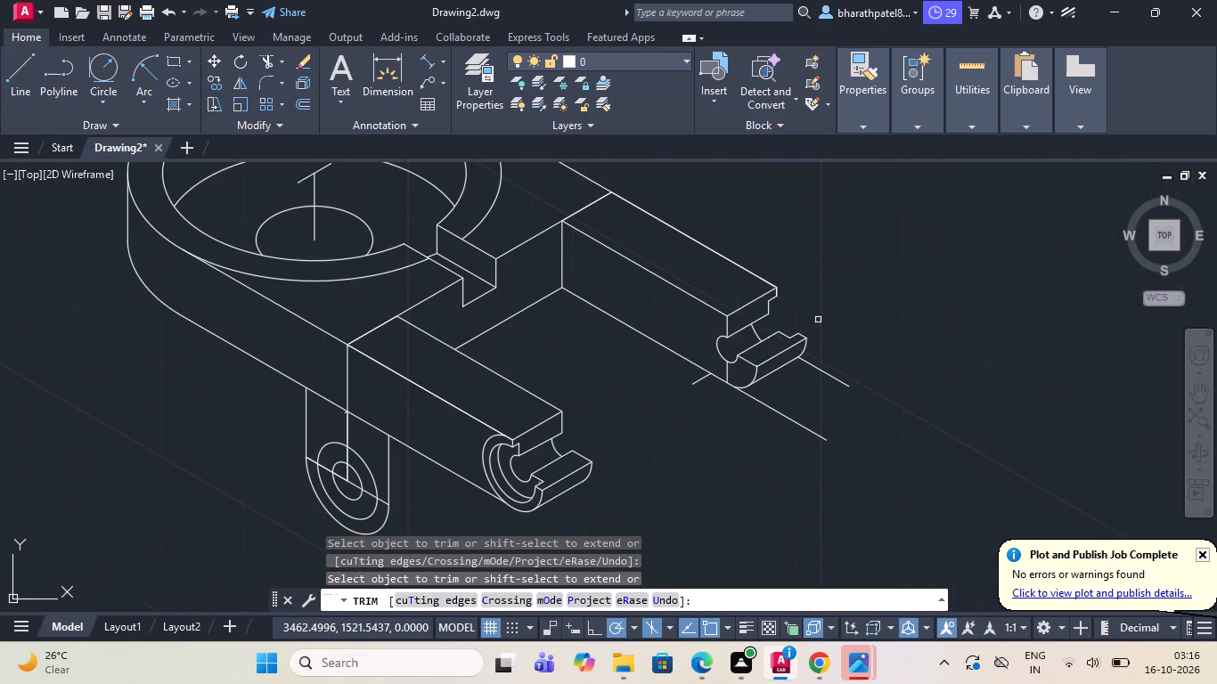
pyautogui.moveTo(822, 330); pyautogui.dragTo(757, 436)
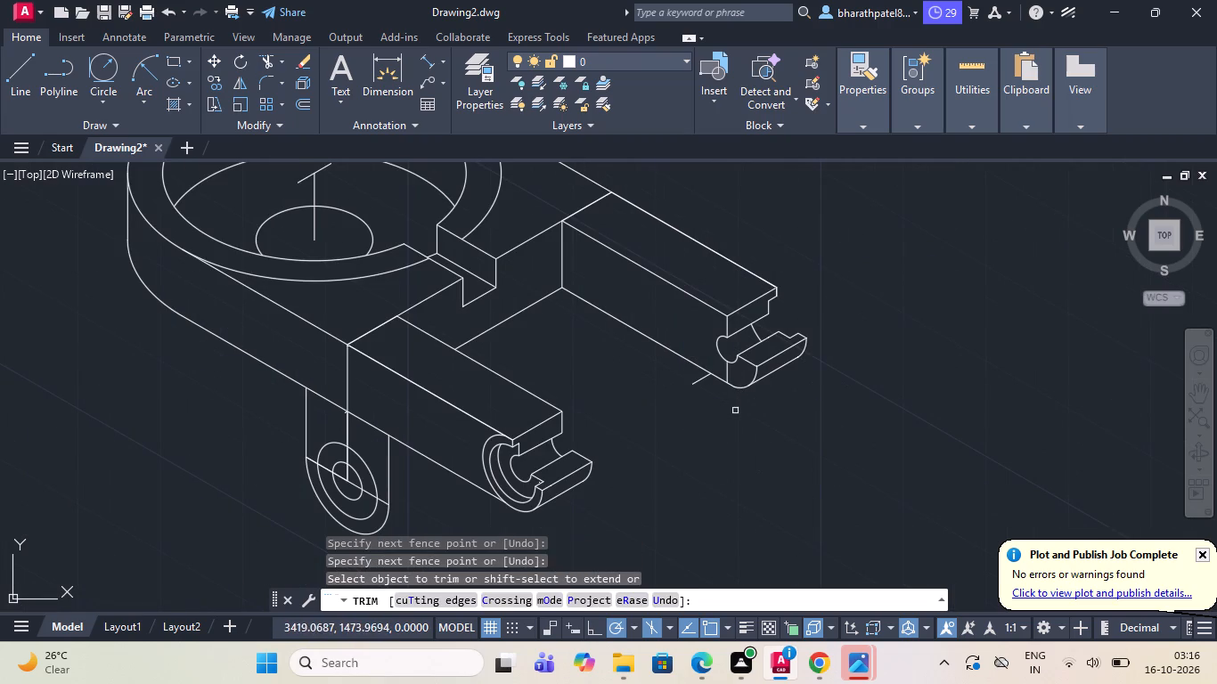
pyautogui.click(701, 379)
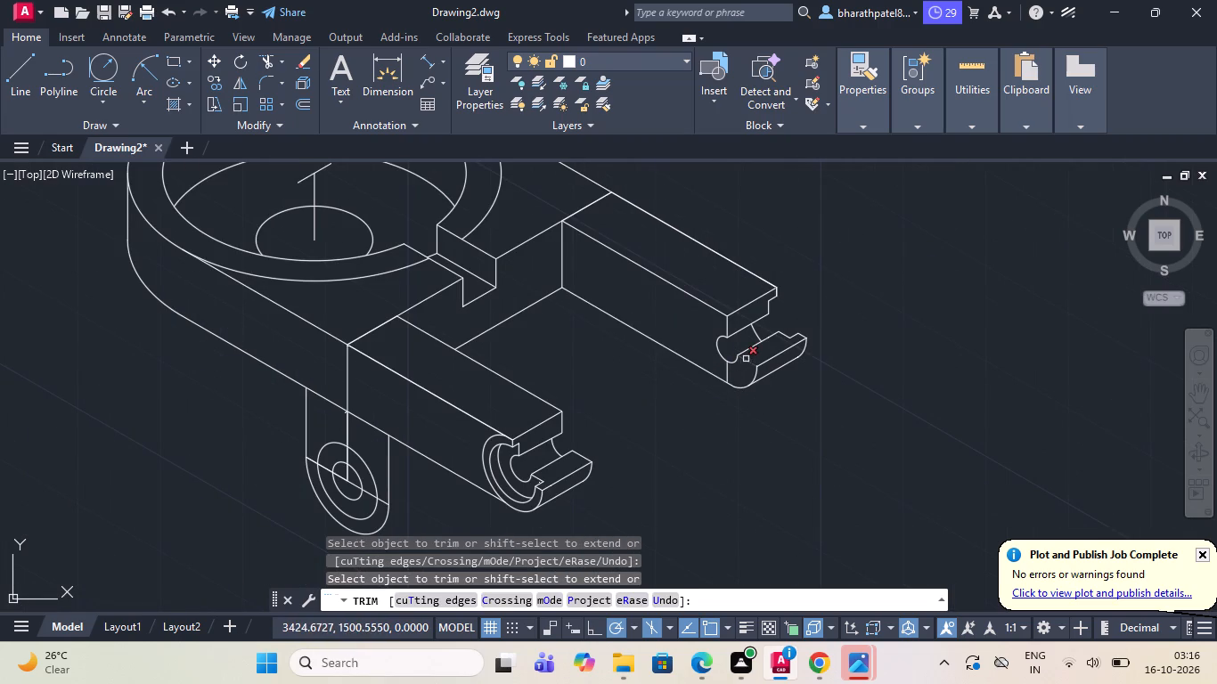
pyautogui.scroll(-2, 746, 359)
pyautogui.scroll(2, 716, 355)
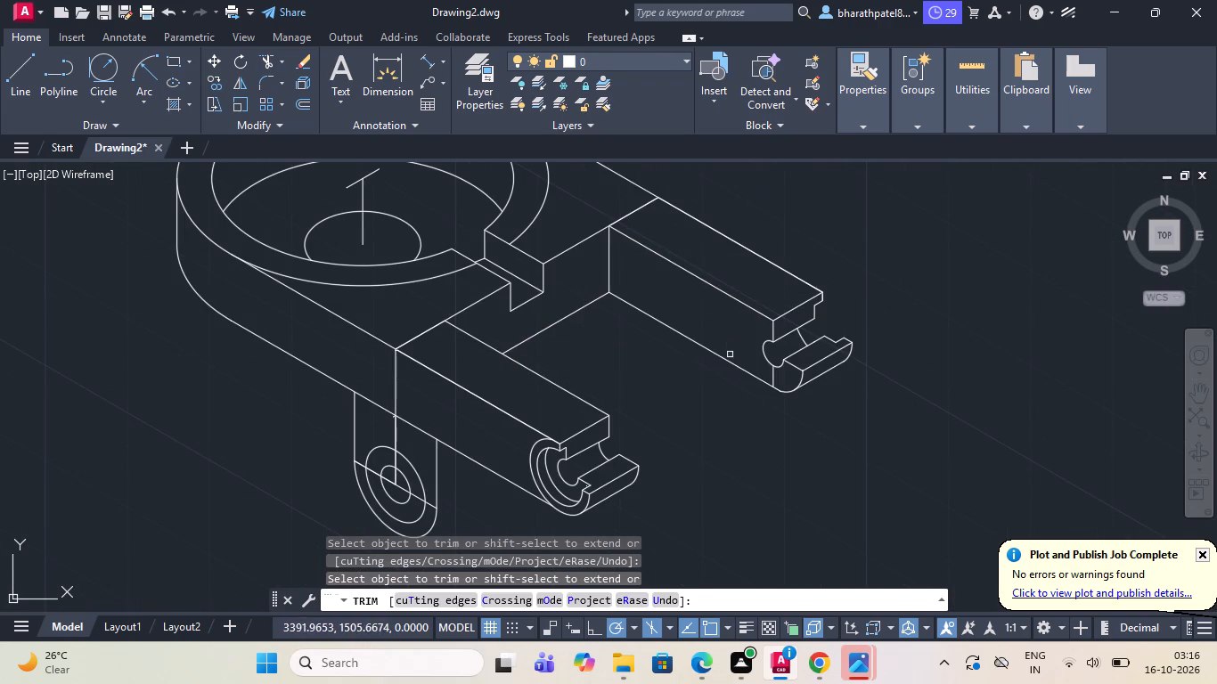
pyautogui.click(772, 377)
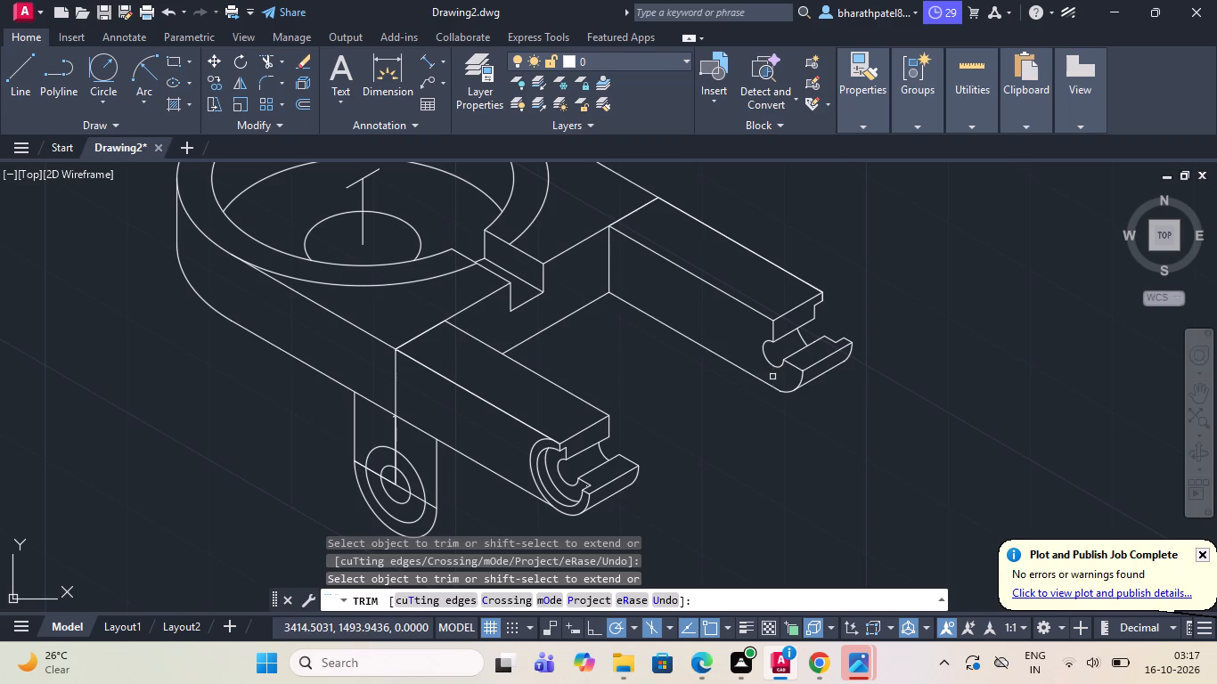
# Examine both arm ends and the hanging lug for geometry that still needs cleanup or completion.
pyautogui.scroll(-2, 772, 377)
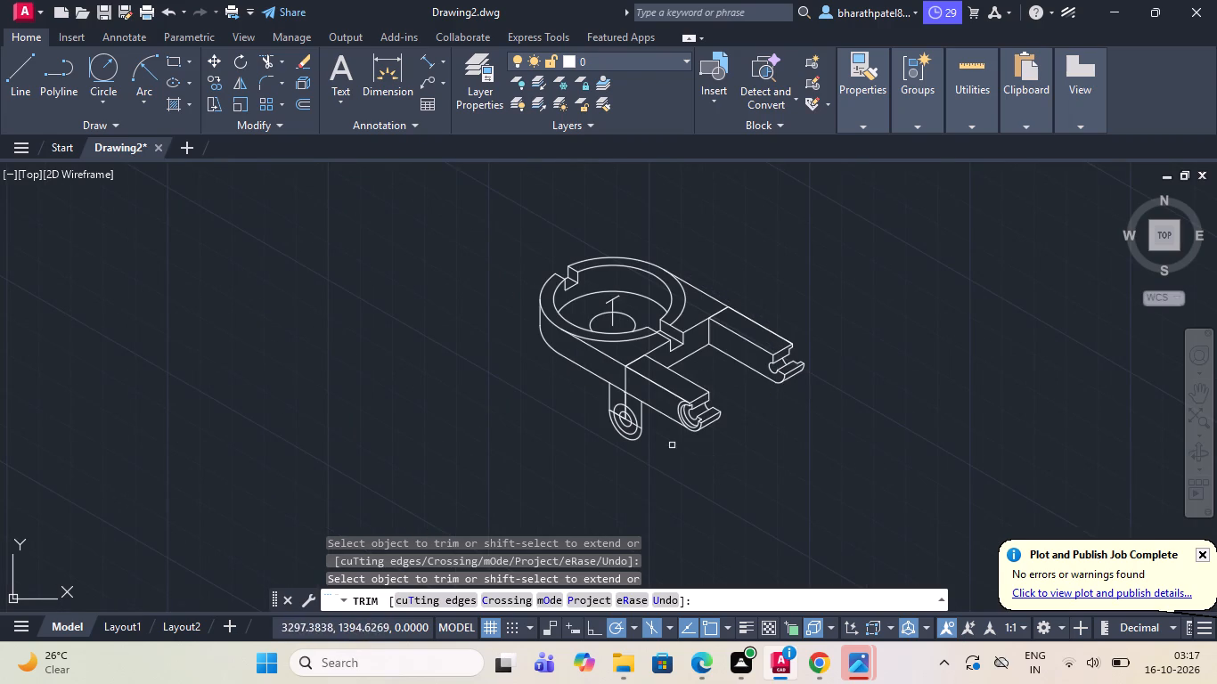
pyautogui.scroll(2, 671, 445)
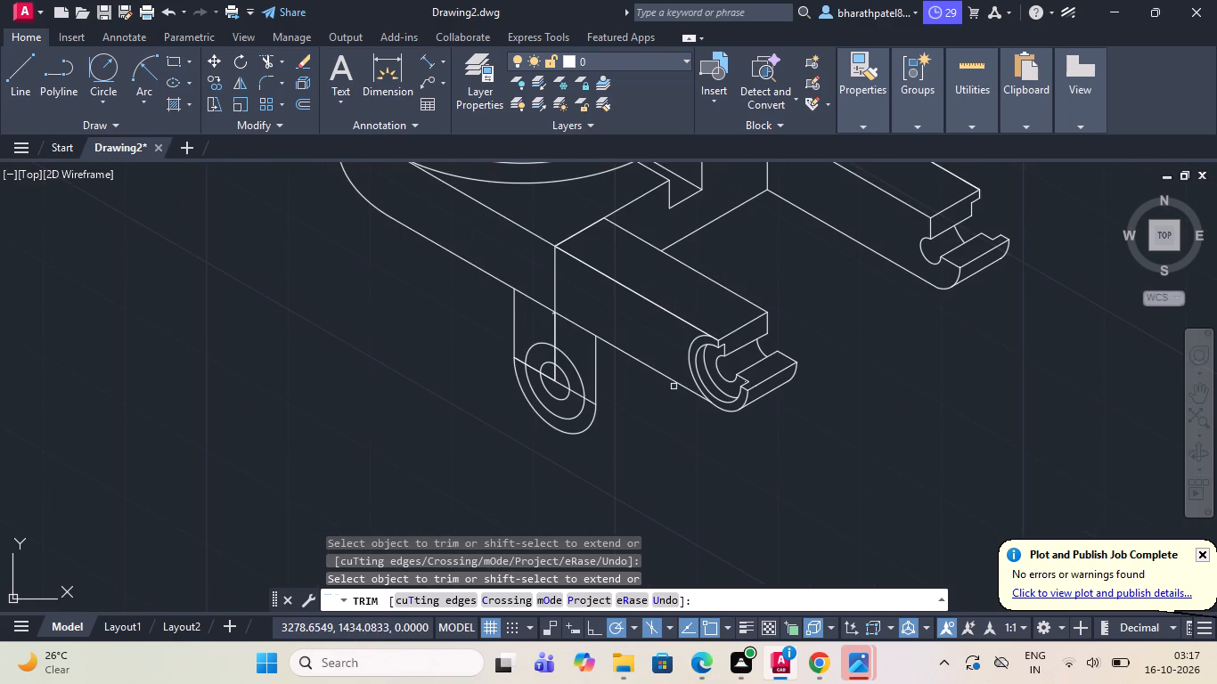
pyautogui.scroll(-1, 675, 370)
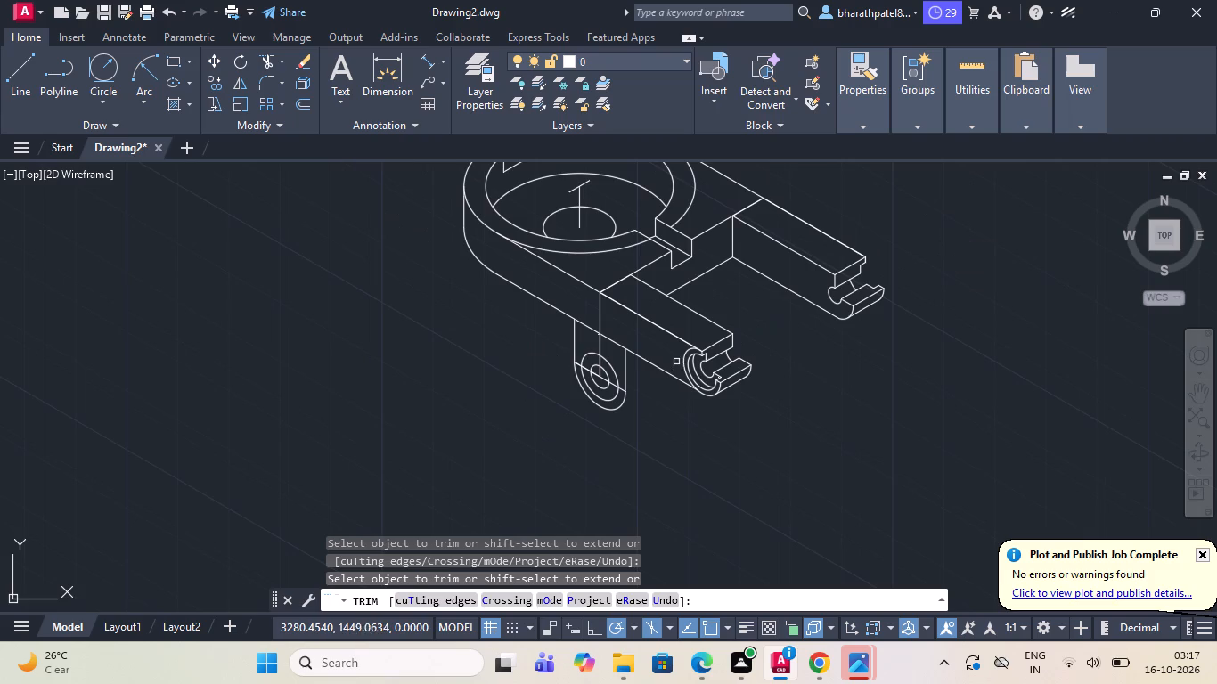
pyautogui.scroll(1, 676, 359)
pyautogui.scroll(-2, 676, 357)
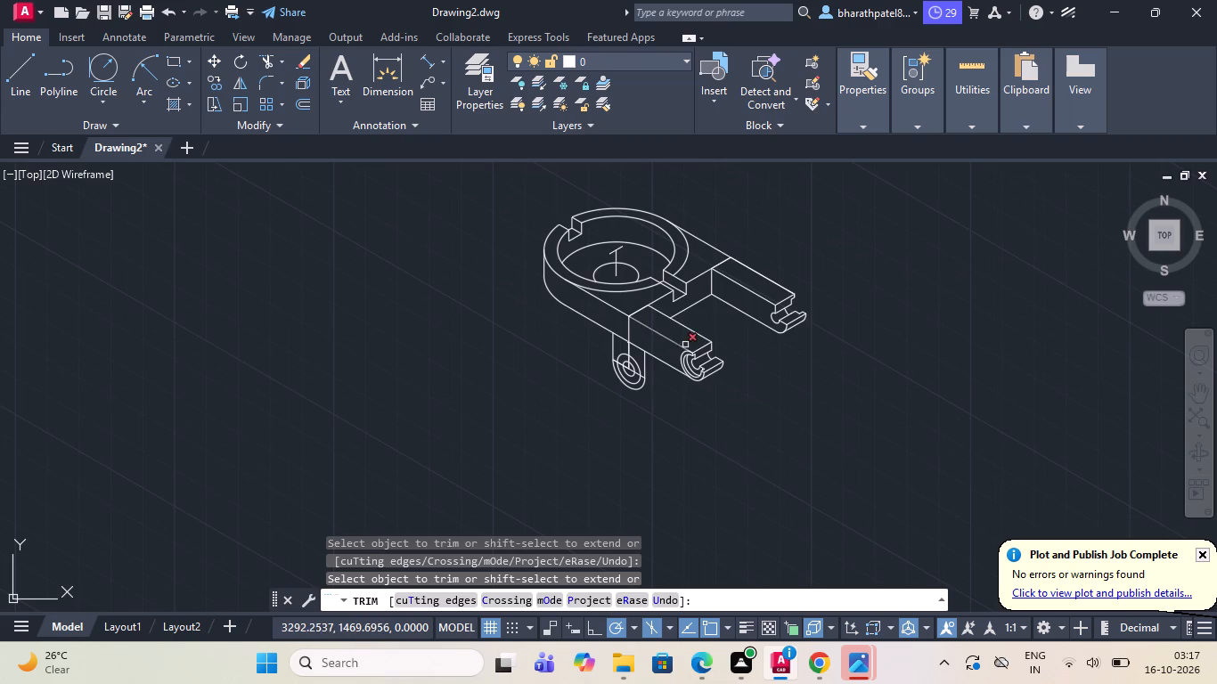
pyautogui.scroll(-1, 779, 332)
pyautogui.scroll(1, 704, 362)
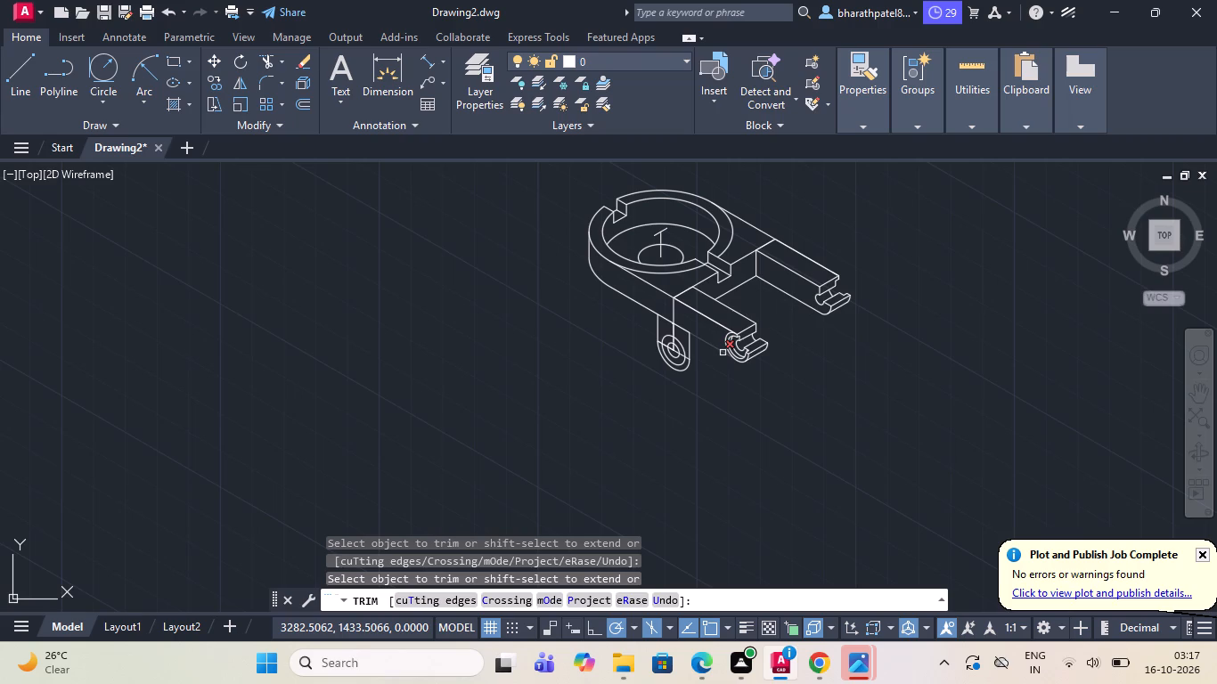
pyautogui.press('Escape')
pyautogui.scroll(3, 718, 311)
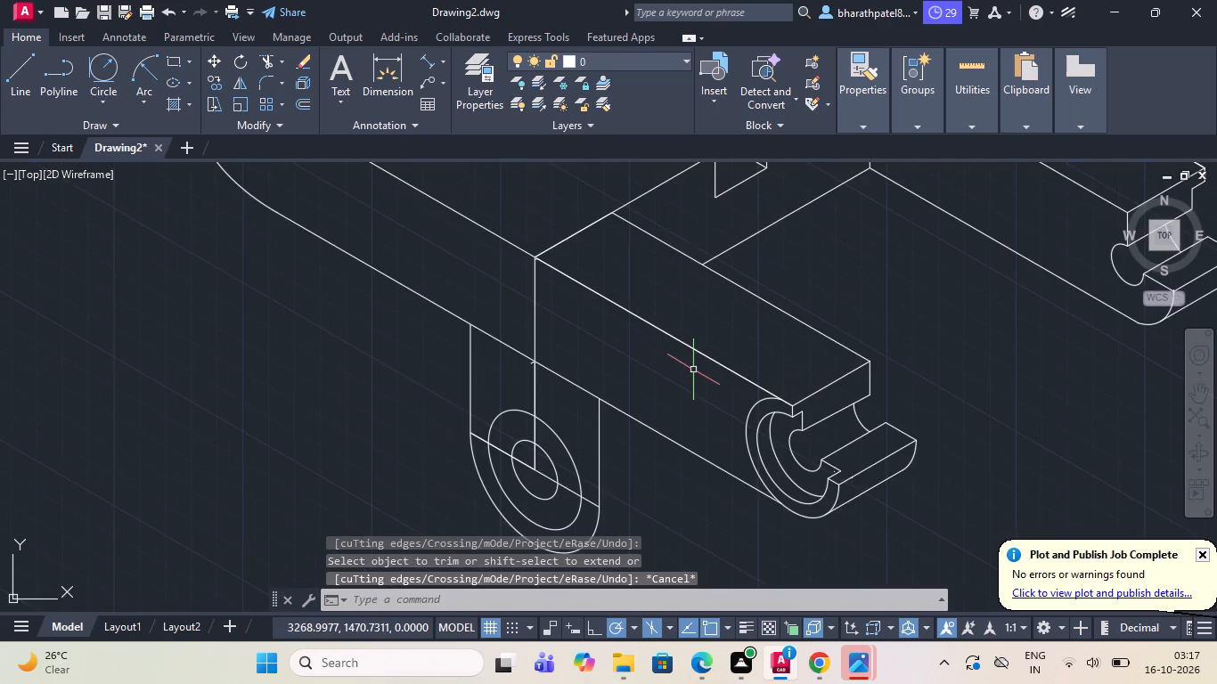
pyautogui.scroll(-1, 693, 370)
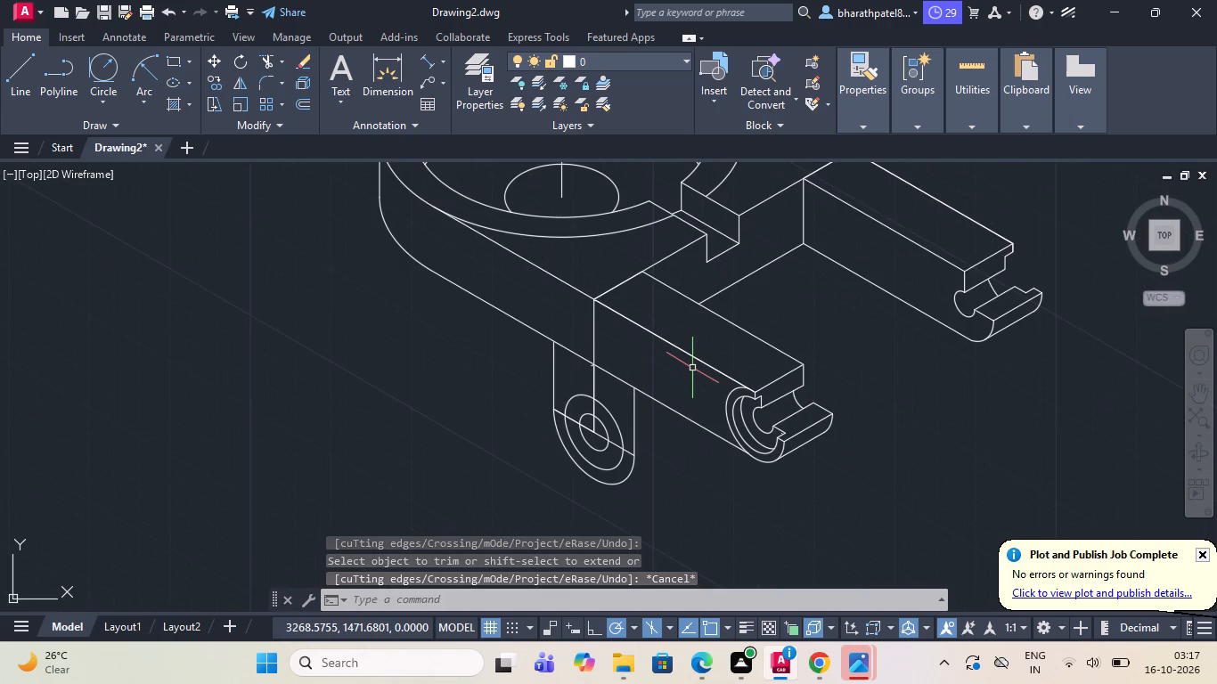
pyautogui.scroll(-2, 692, 368)
# Copy the lug's middle ellipse from its centre to a point slightly behind it along the receding isometric axis.
pyautogui.scroll(3, 654, 389)
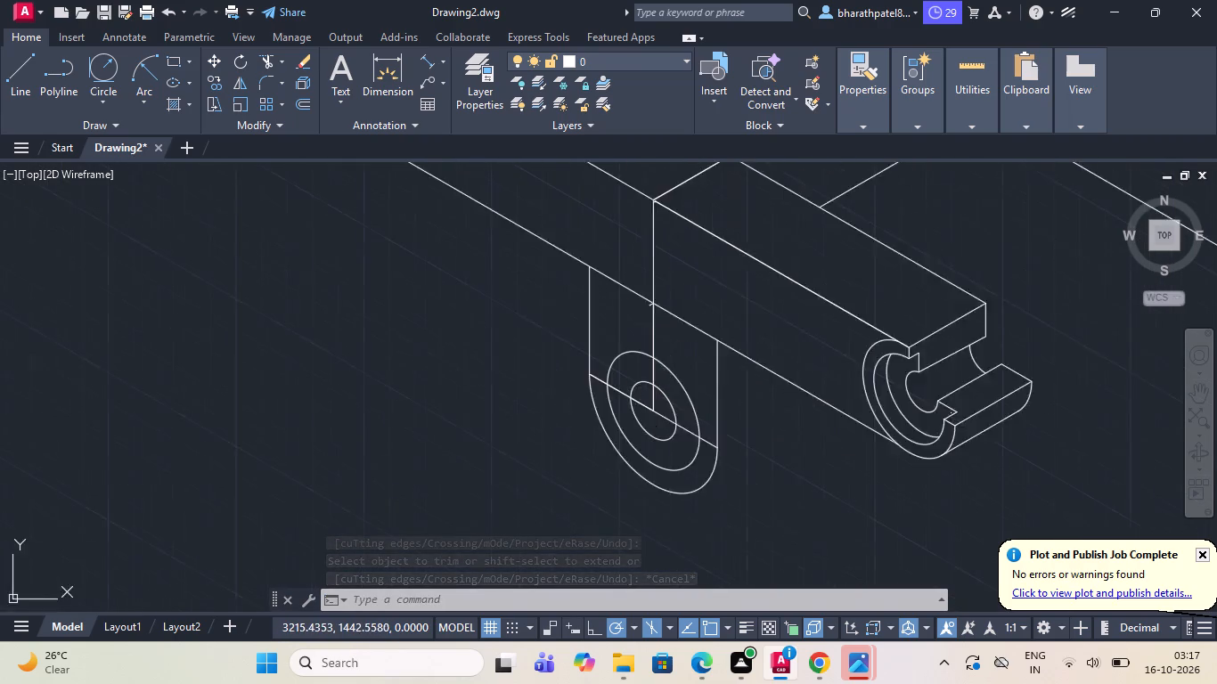
pyautogui.scroll(1, 654, 389)
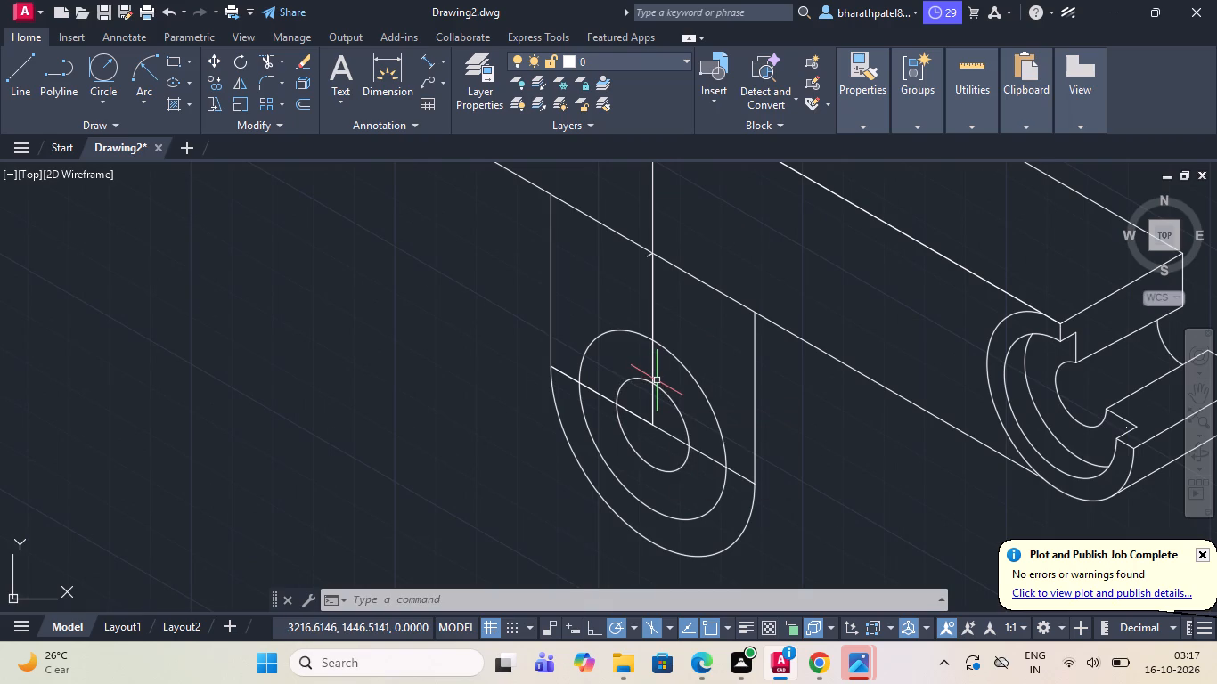
pyautogui.click(668, 346)
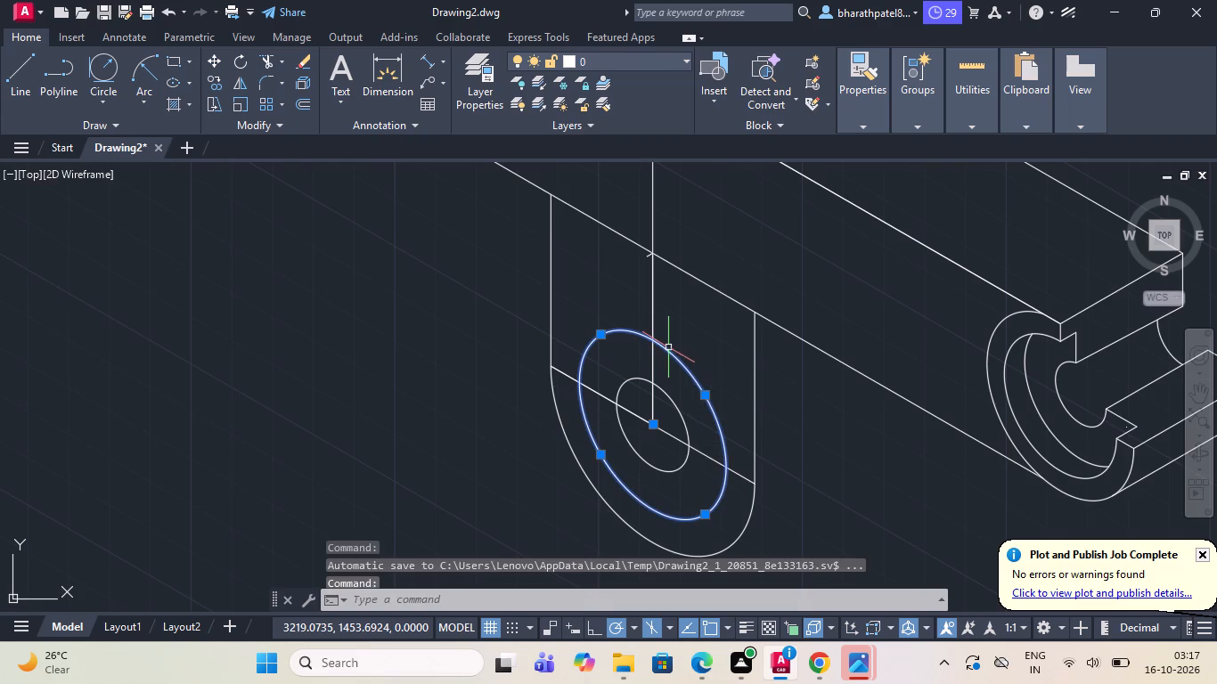
pyautogui.click(209, 77)
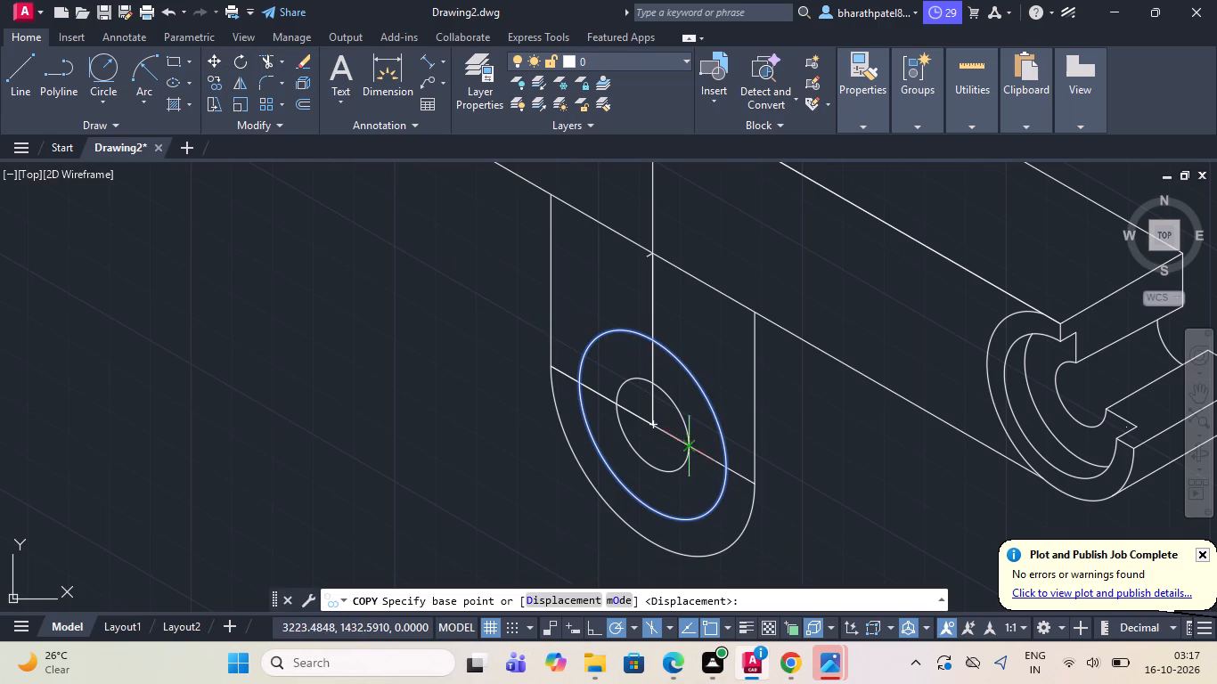
pyautogui.click(652, 426)
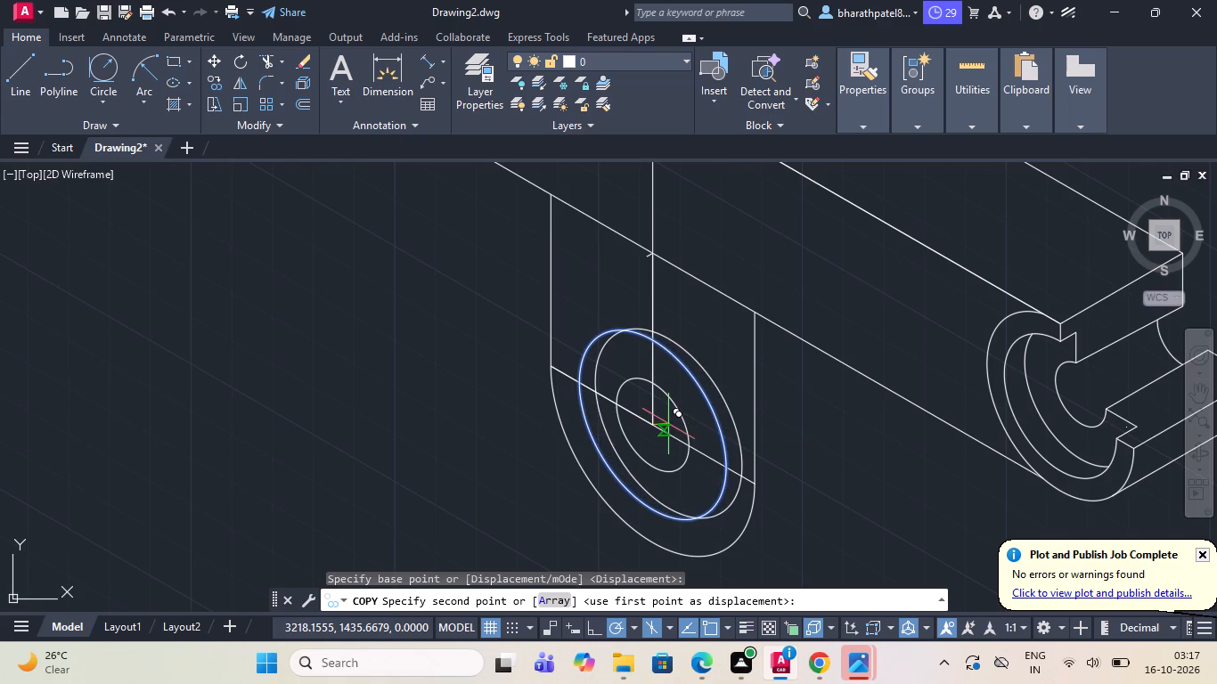
pyautogui.click(664, 417)
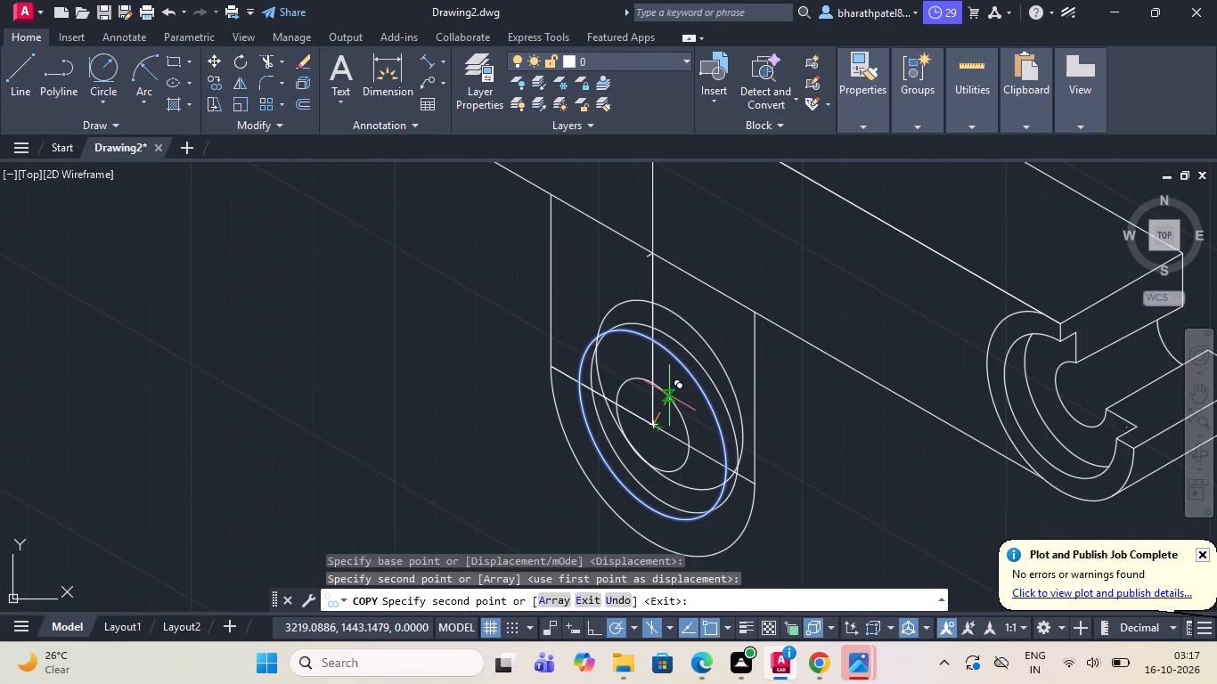
pyautogui.press('Escape')
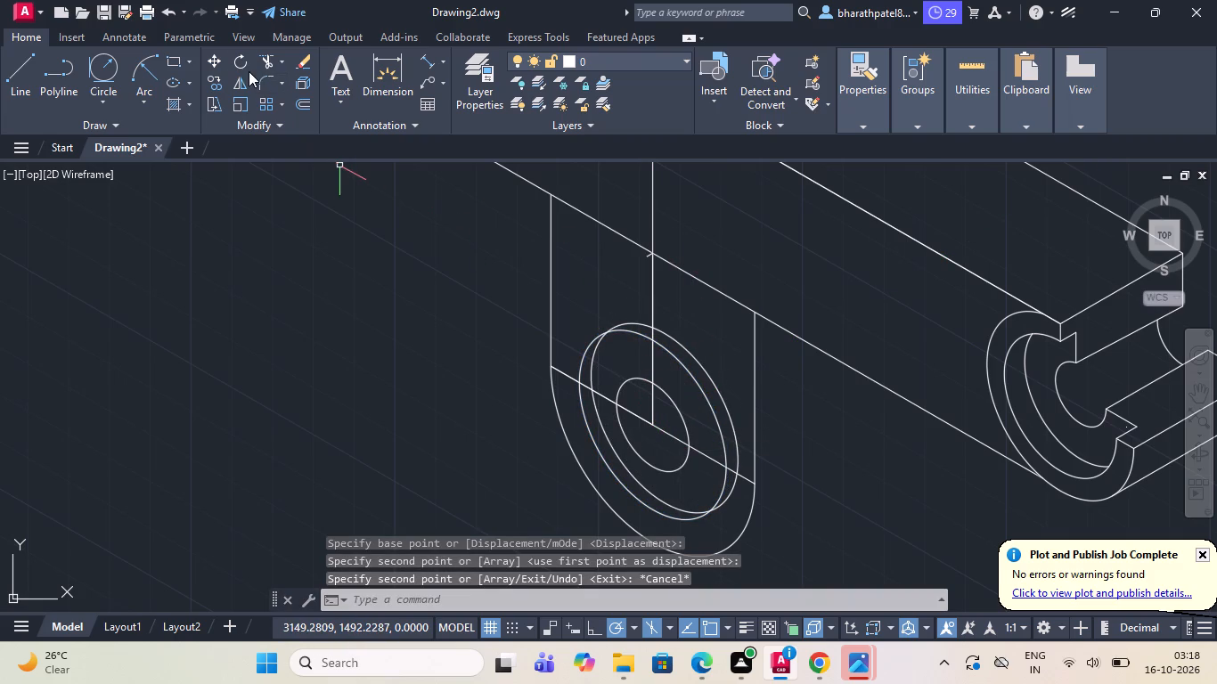
# Trim the copied ellipse where it falls outside the lug's original middle ellipse, leaving only the inner depth arc.
pyautogui.click(266, 55)
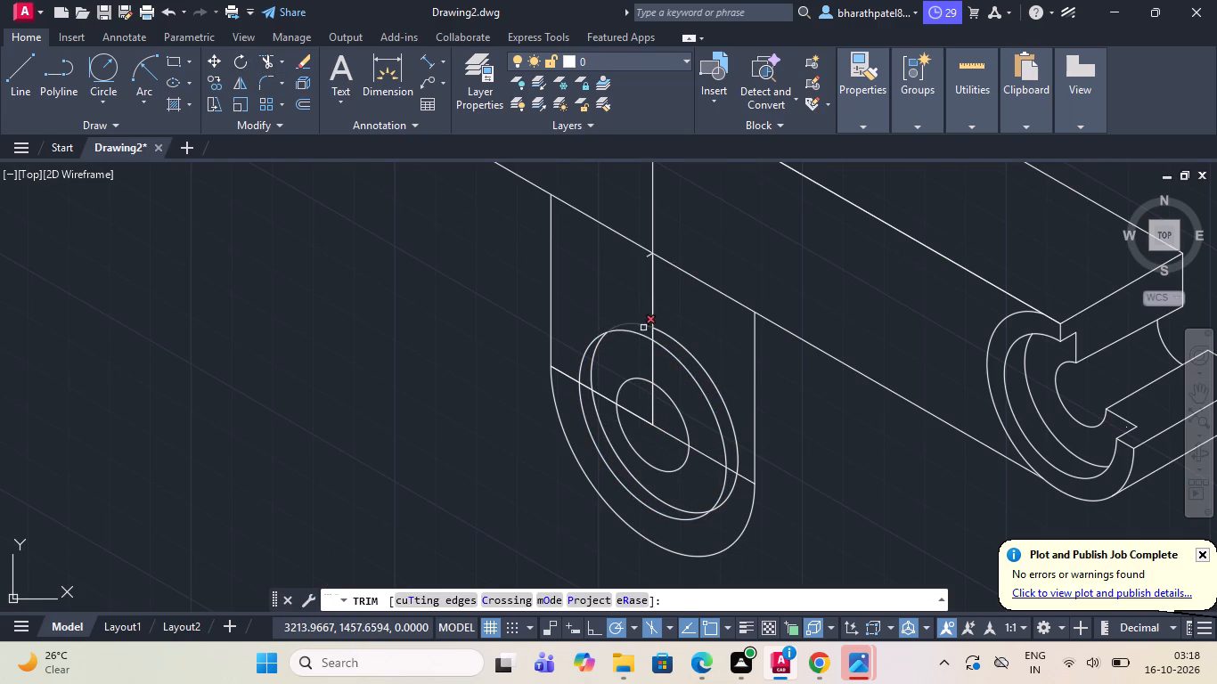
pyautogui.click(642, 327)
pyautogui.click(672, 335)
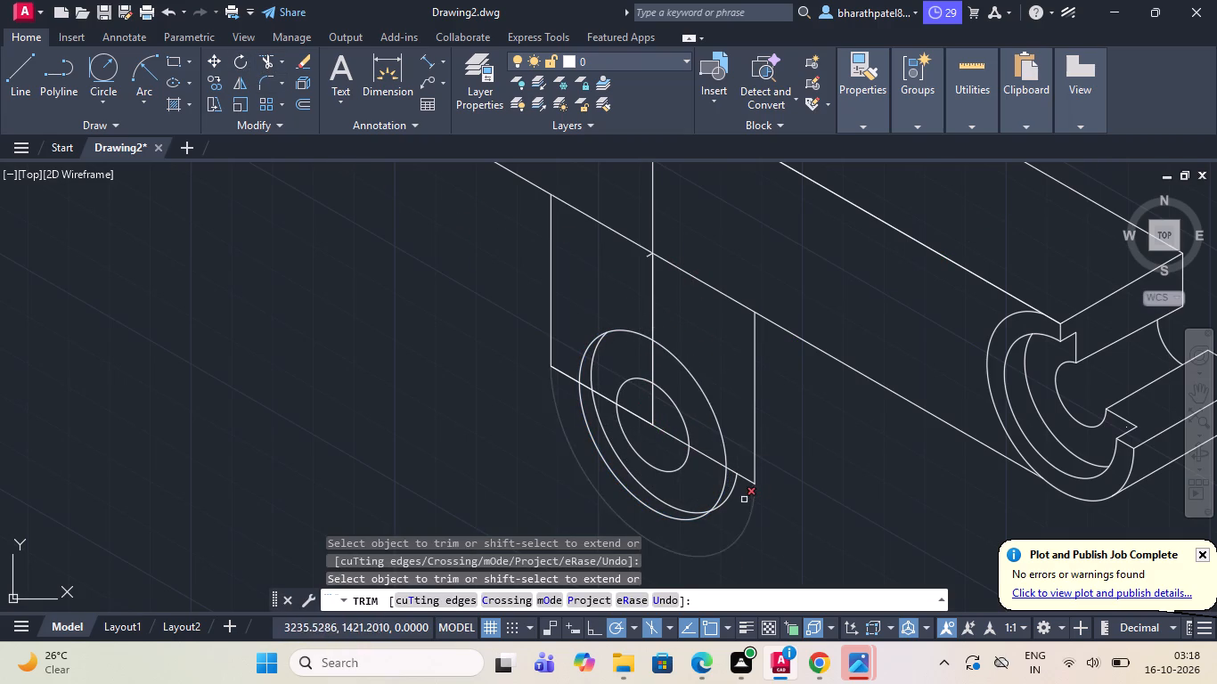
pyautogui.click(731, 492)
pyautogui.scroll(-1, 741, 427)
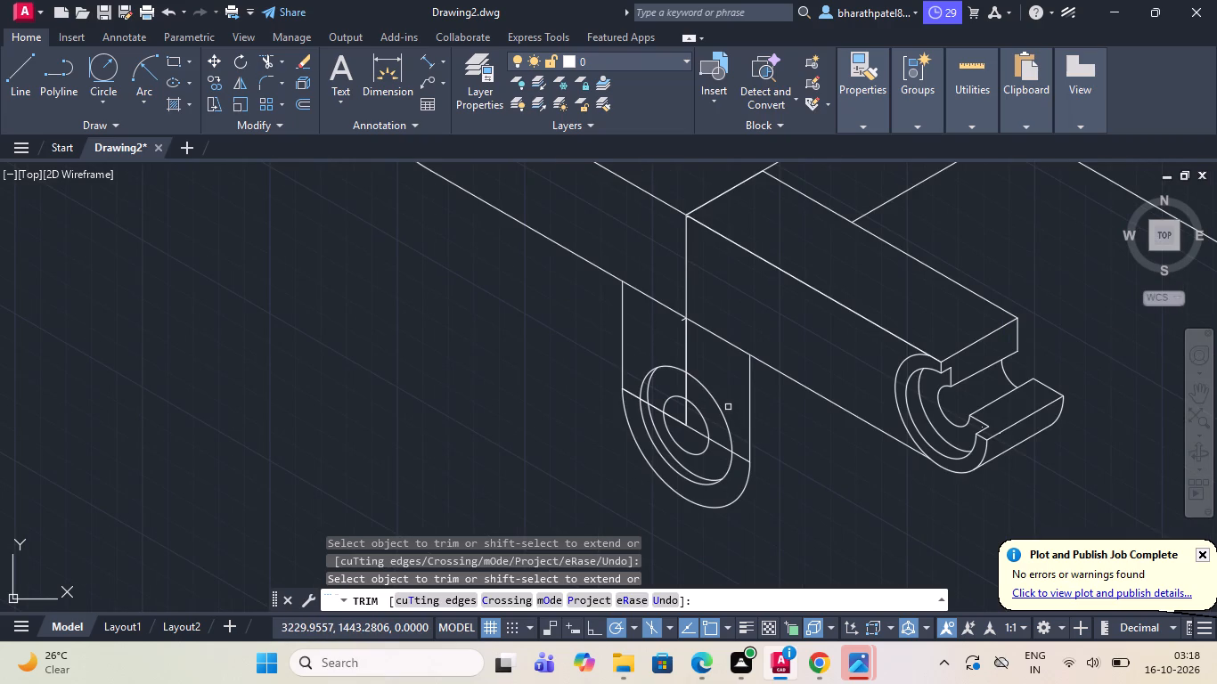
pyautogui.press('Escape')
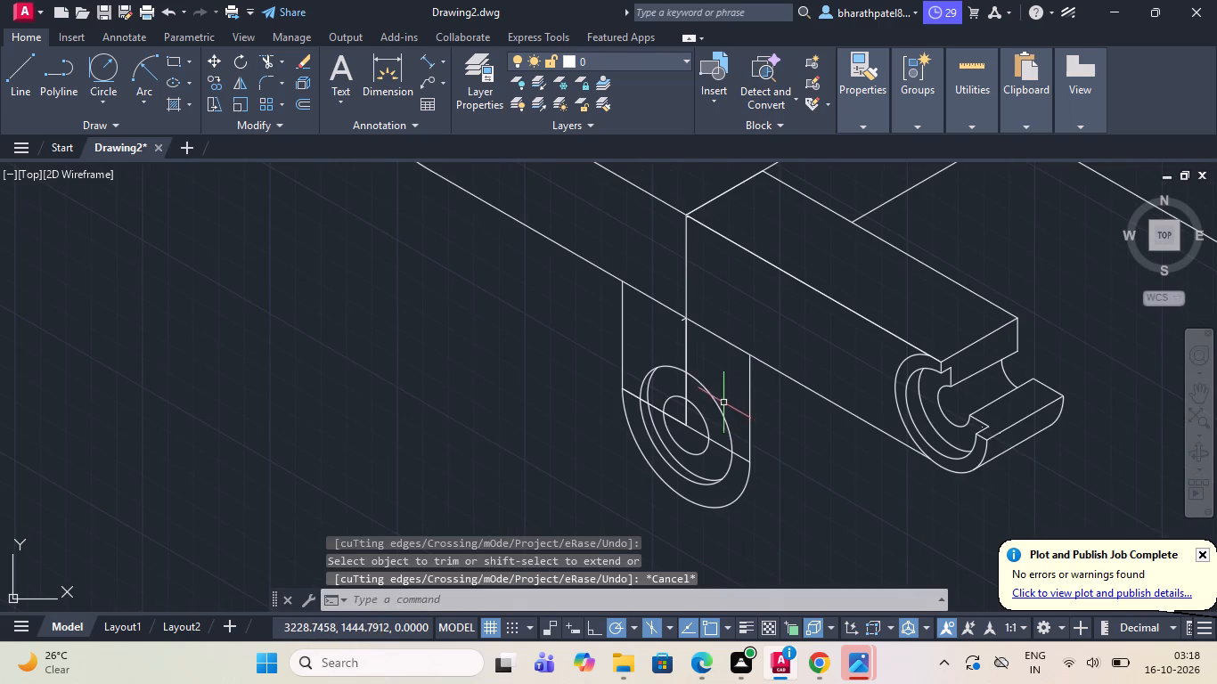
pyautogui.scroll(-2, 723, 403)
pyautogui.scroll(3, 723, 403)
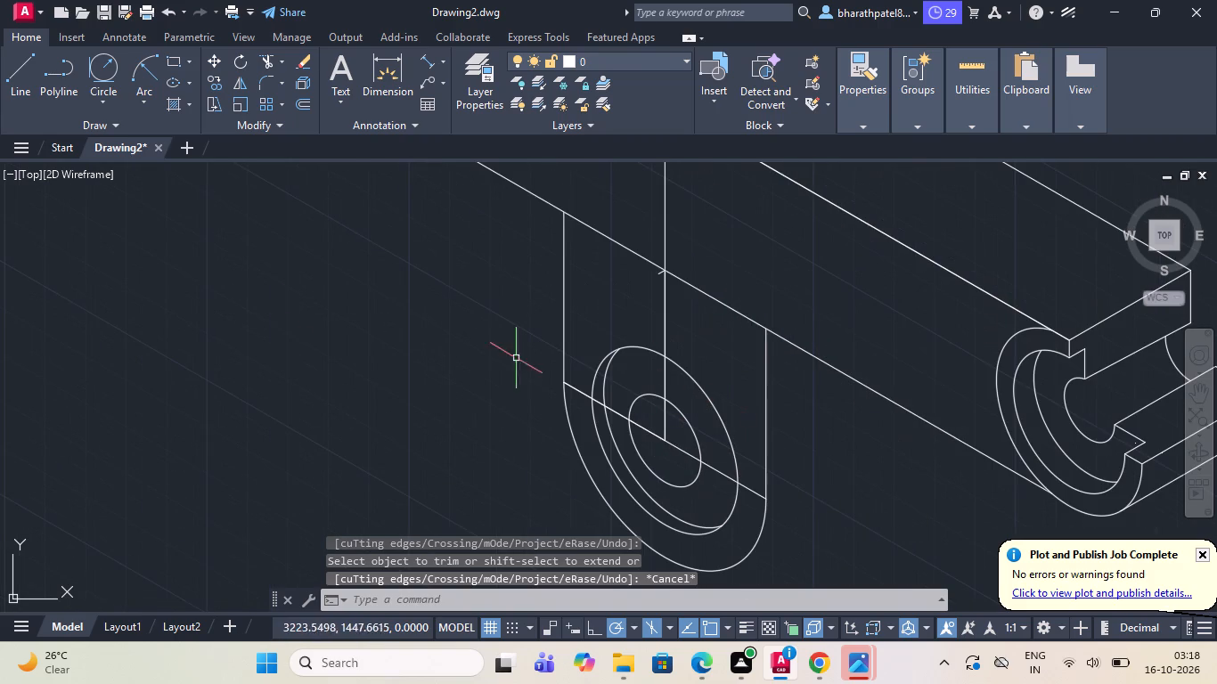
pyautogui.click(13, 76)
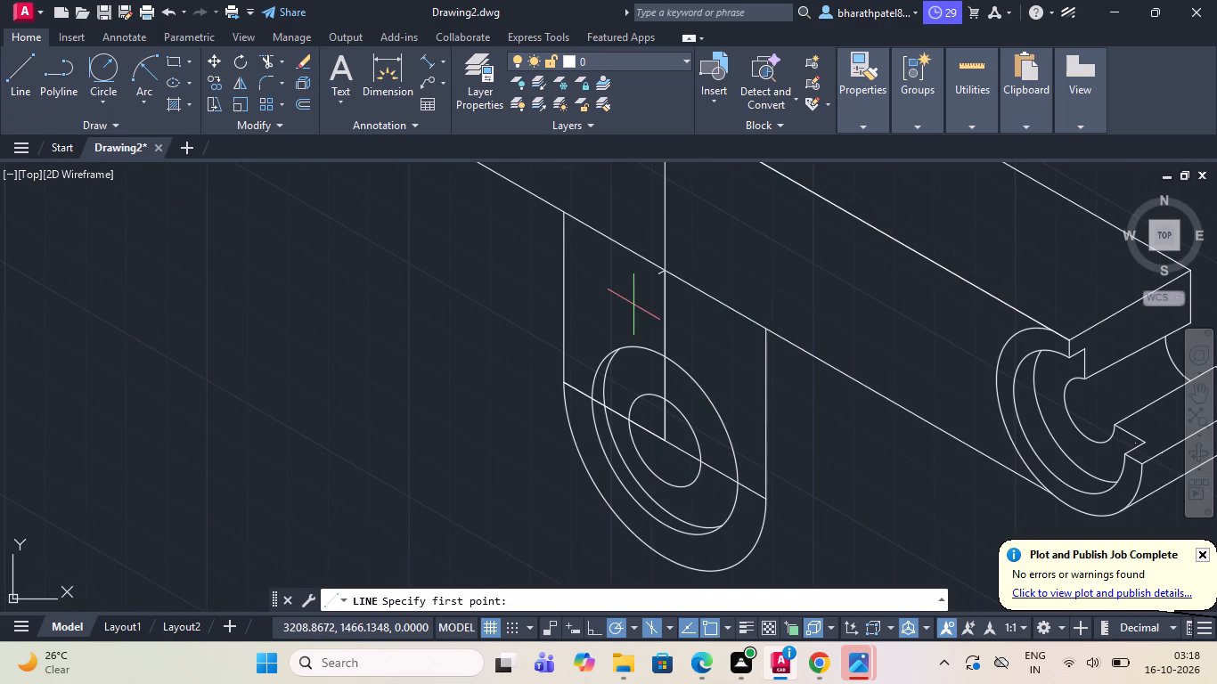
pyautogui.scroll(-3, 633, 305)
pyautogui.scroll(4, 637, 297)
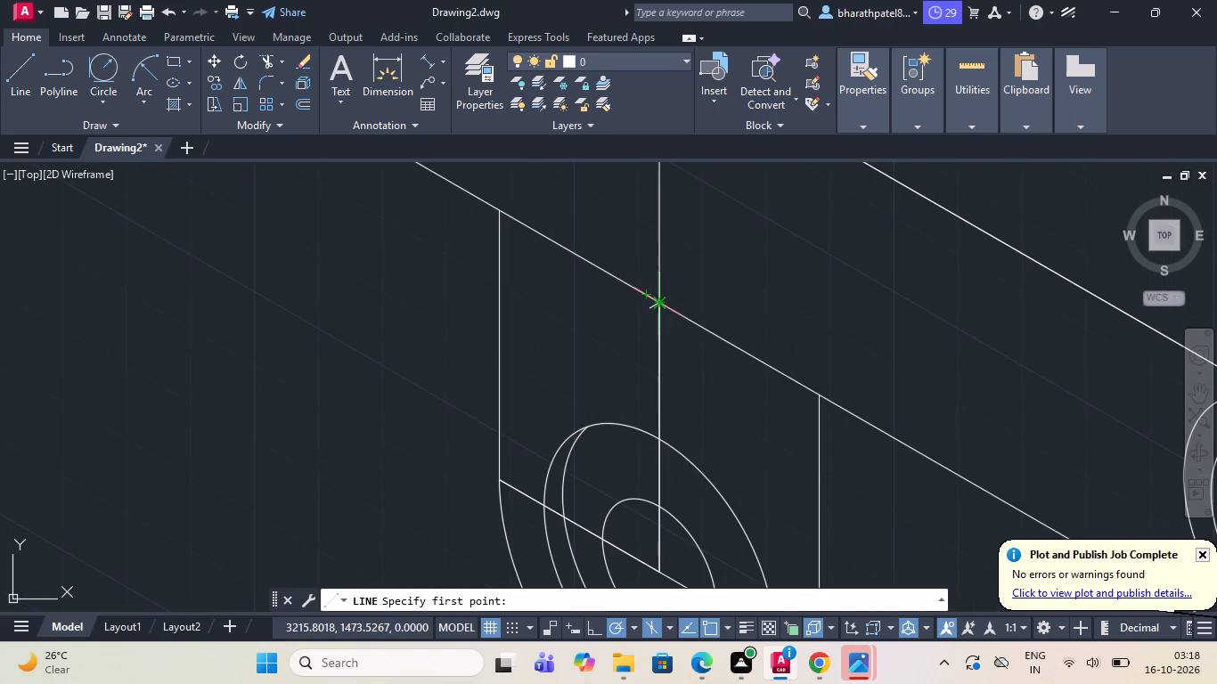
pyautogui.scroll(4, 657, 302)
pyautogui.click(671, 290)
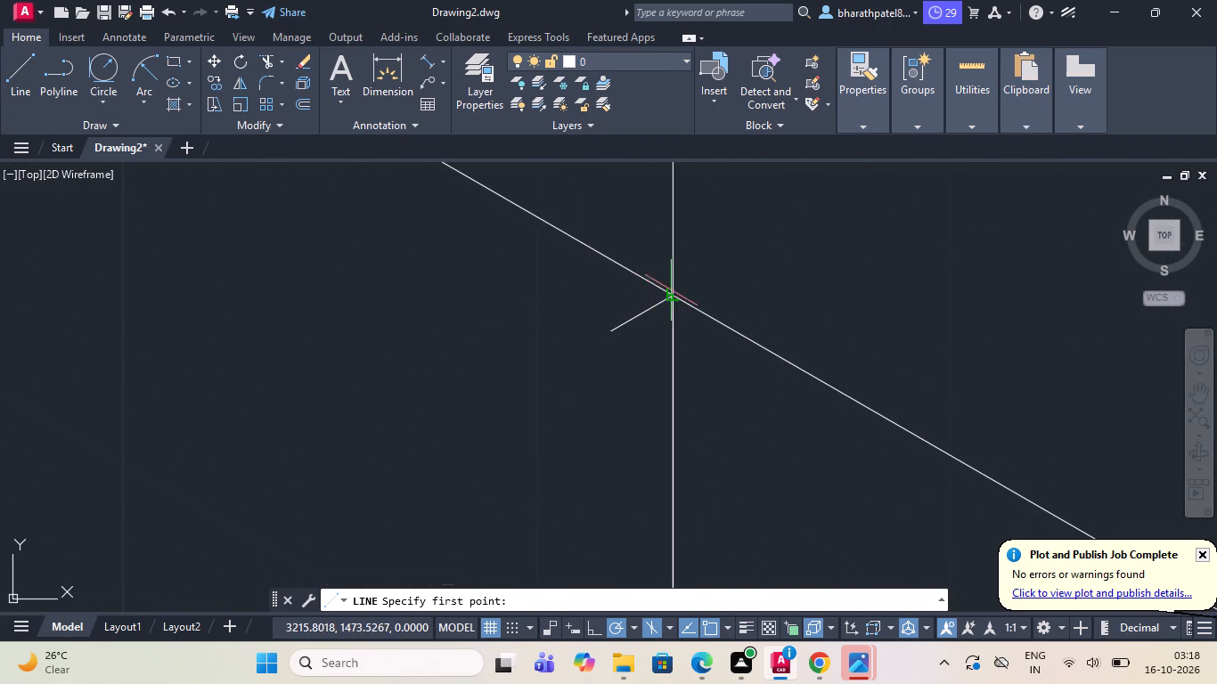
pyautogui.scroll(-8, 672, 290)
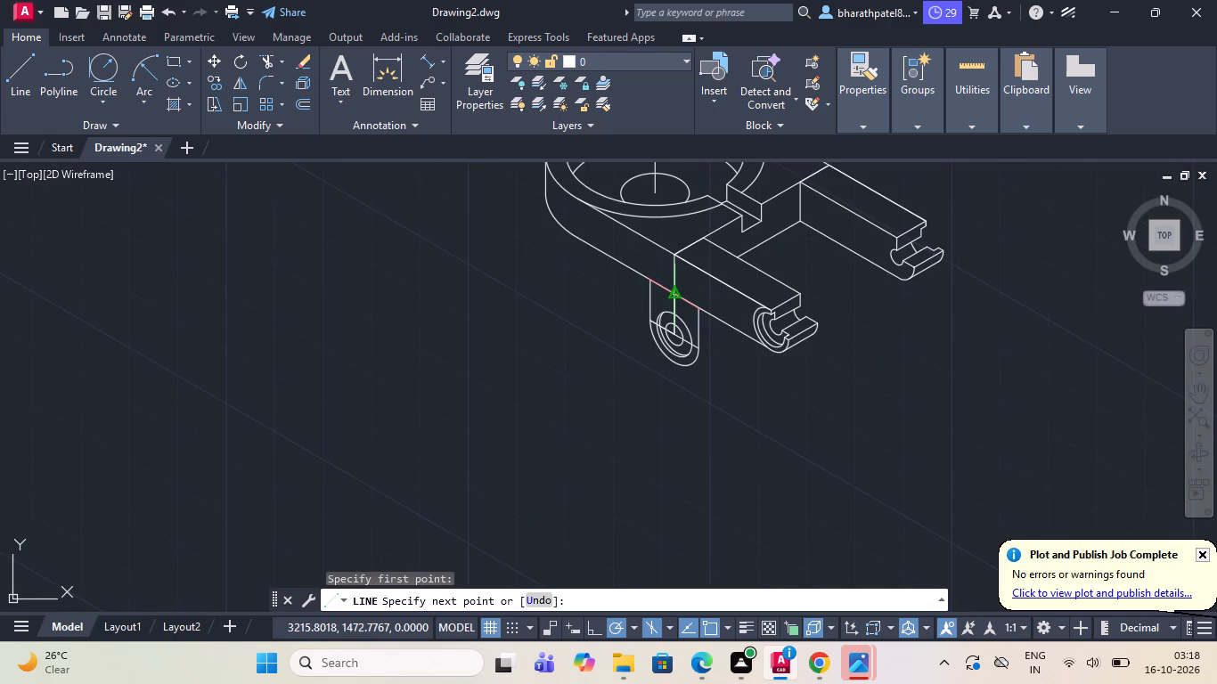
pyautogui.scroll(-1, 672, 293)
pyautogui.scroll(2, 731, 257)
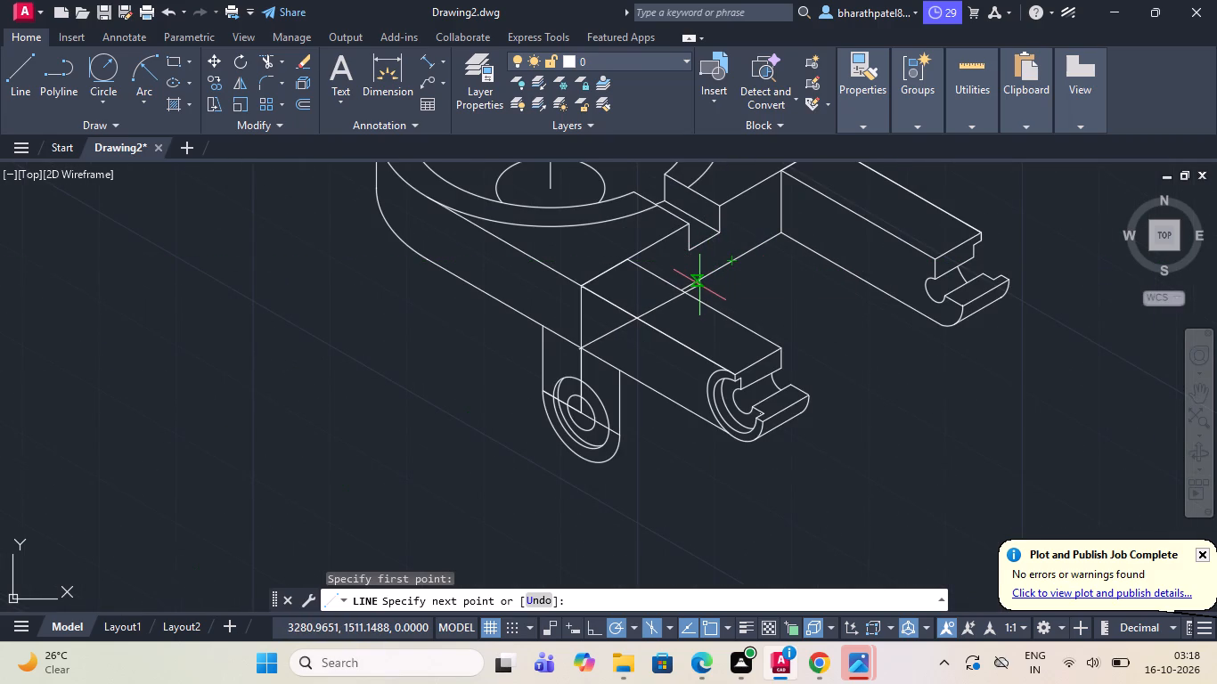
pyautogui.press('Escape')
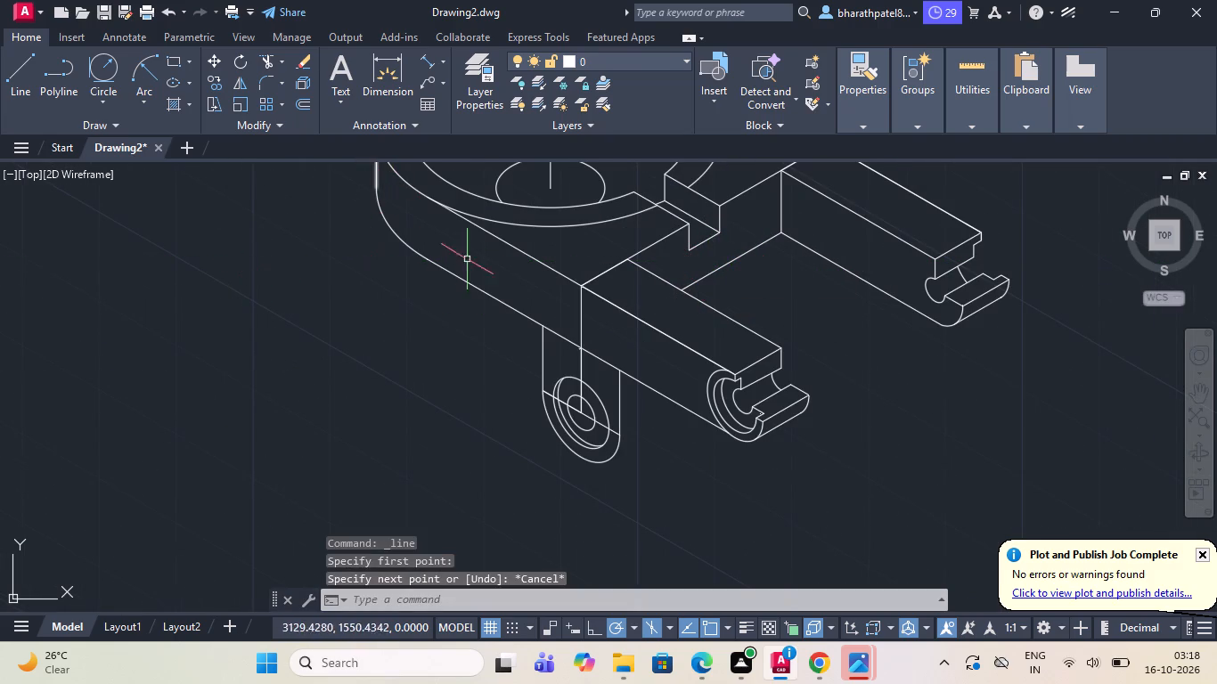
# Trim the short slanted stub where the lug's vertical centre line meets the front arm's lower edge.
pyautogui.scroll(3, 565, 335)
pyautogui.scroll(3, 632, 395)
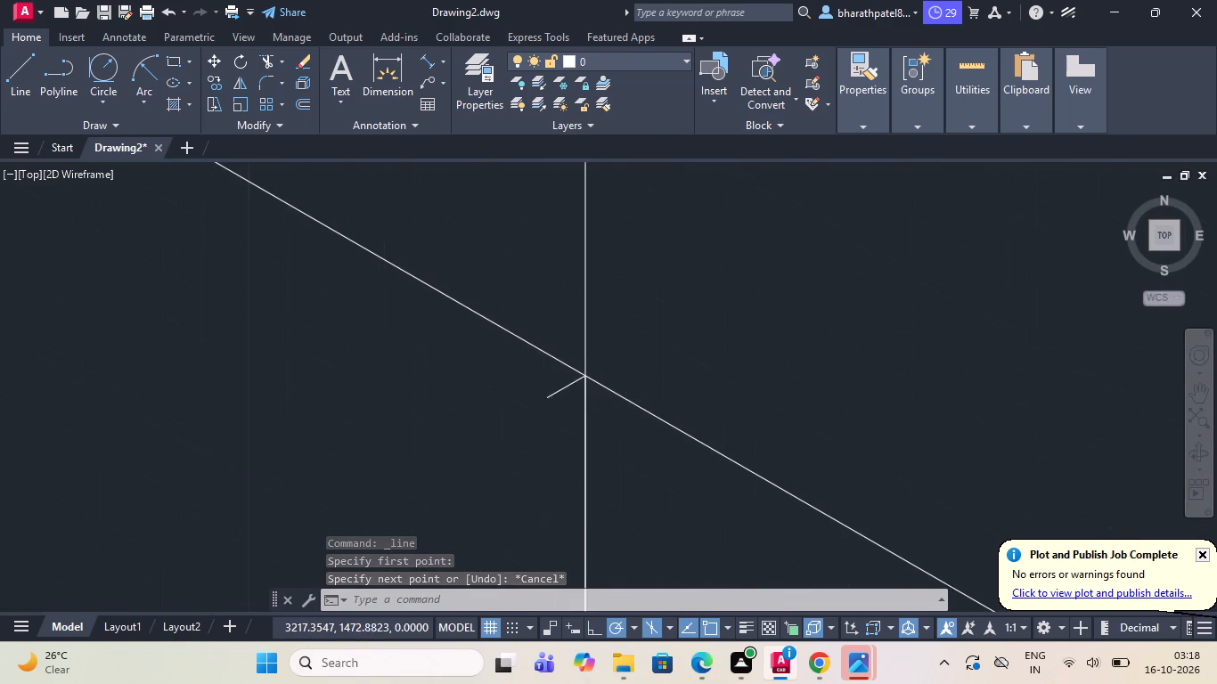
pyautogui.scroll(2, 630, 395)
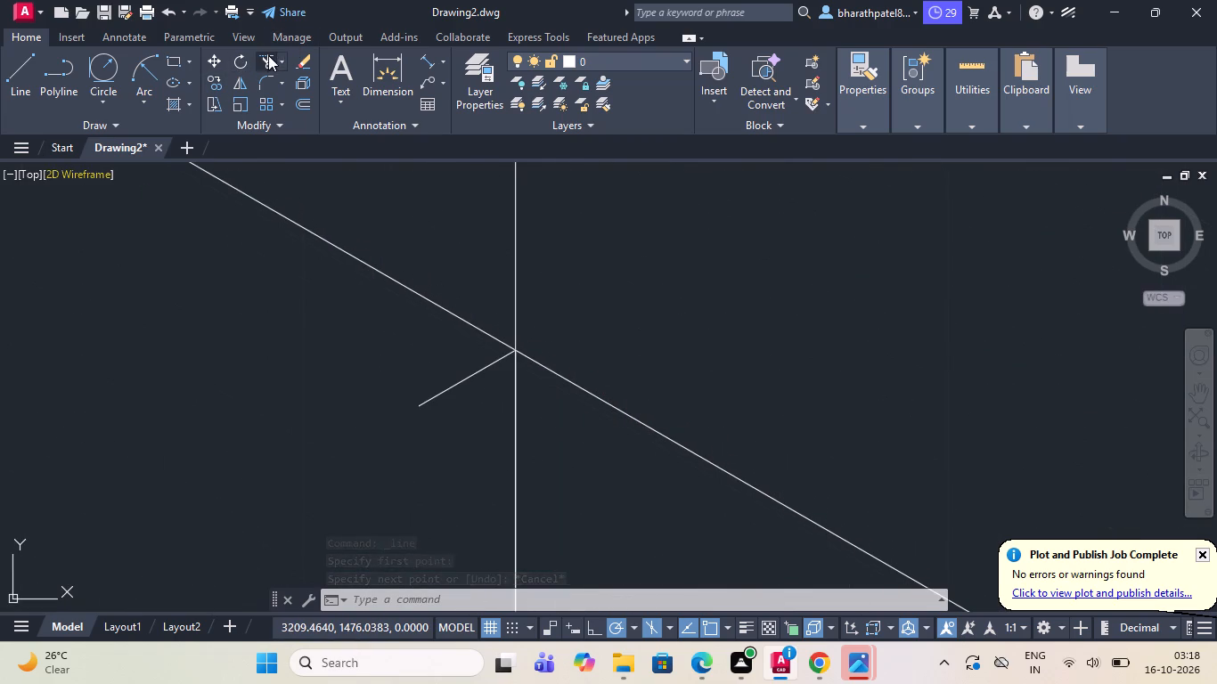
pyautogui.click(265, 58)
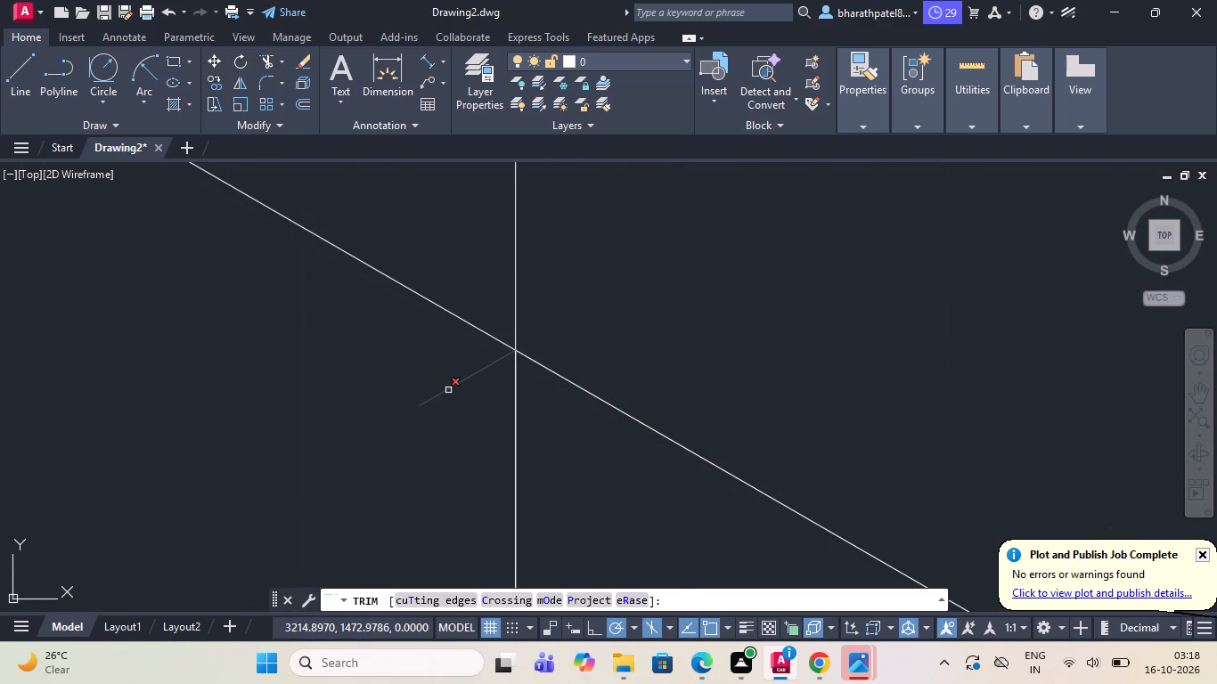
pyautogui.click(448, 390)
pyautogui.scroll(-3, 389, 340)
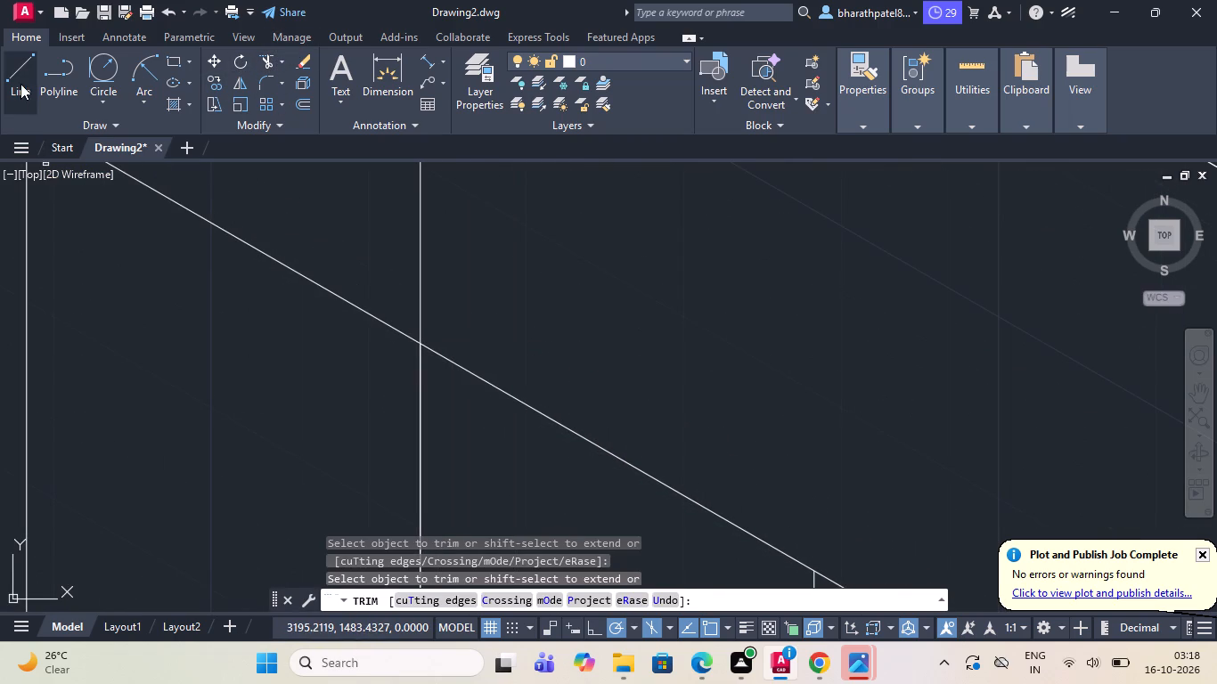
# Draw a 30-unit line along the 30° receding axis from where the lug's centre line crosses the arm's lower edge.
pyautogui.click(20, 82)
pyautogui.scroll(-4, 408, 246)
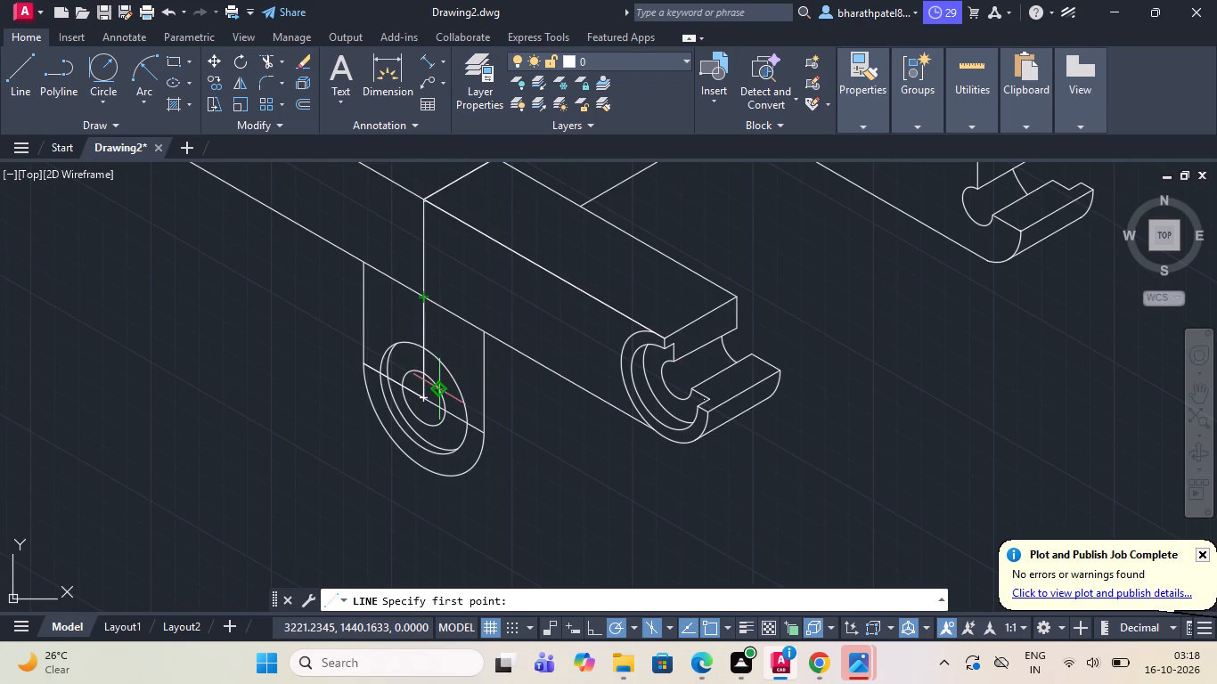
pyautogui.scroll(1, 435, 393)
pyautogui.scroll(-1, 435, 393)
pyautogui.scroll(3, 424, 286)
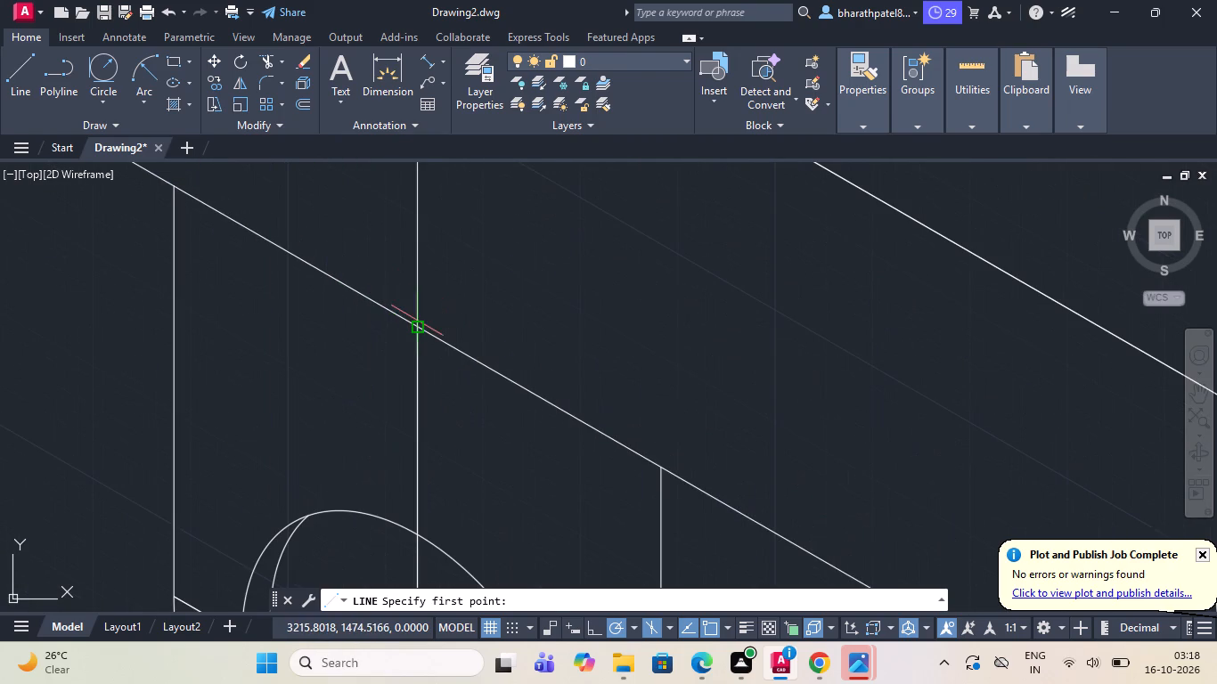
pyautogui.click(414, 328)
pyautogui.scroll(-4, 415, 328)
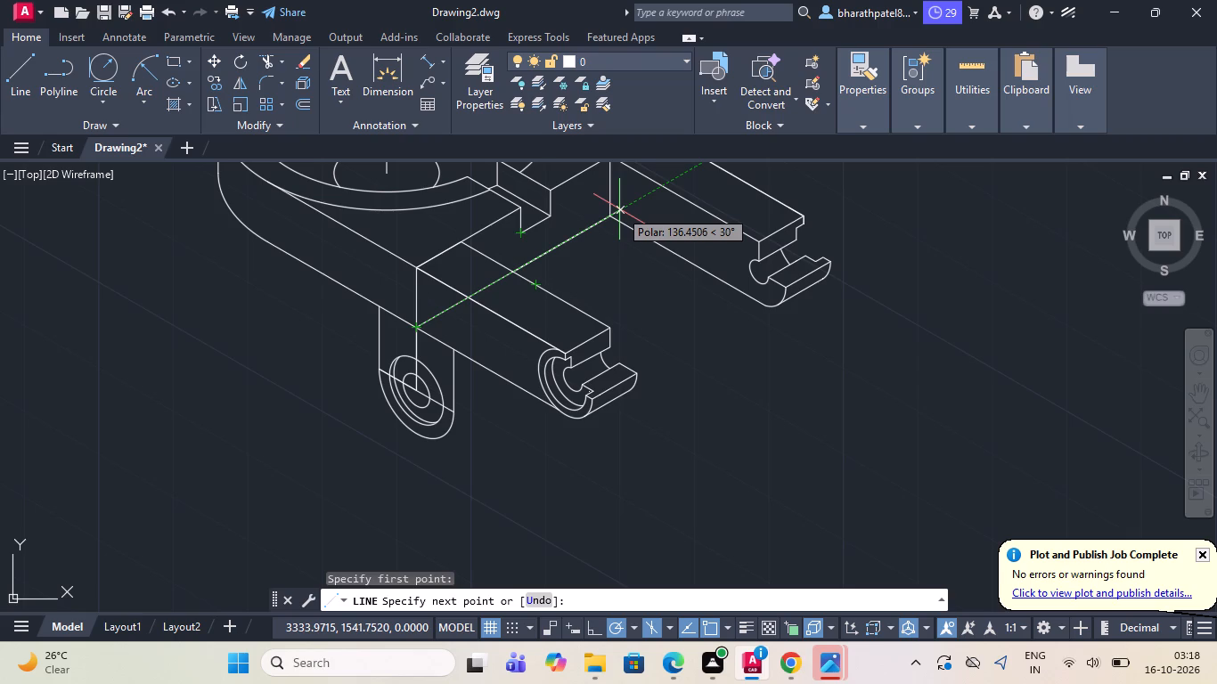
pyautogui.write('30')
pyautogui.press('Return')
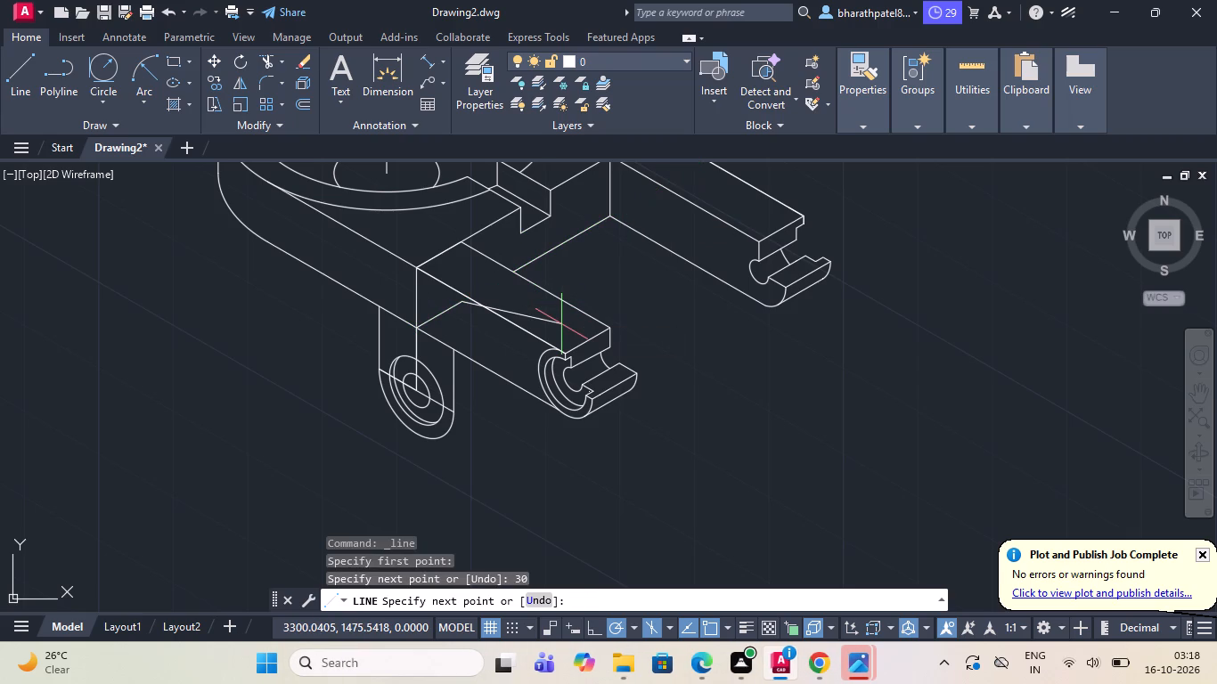
pyautogui.press('Escape')
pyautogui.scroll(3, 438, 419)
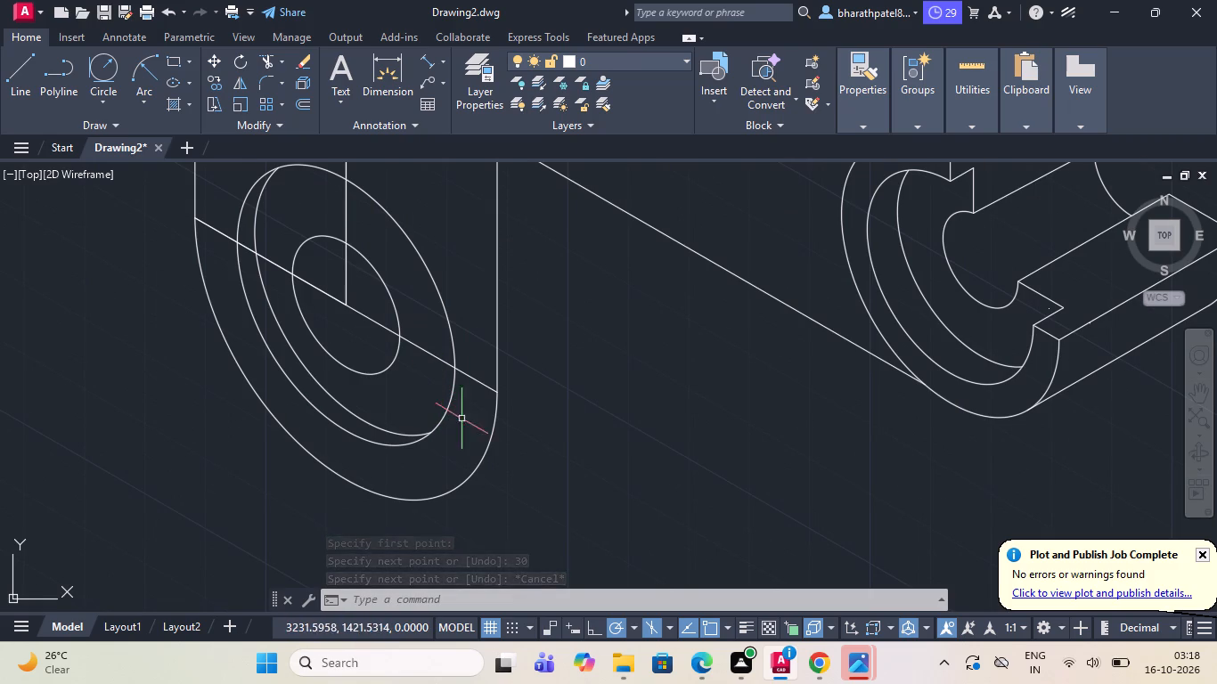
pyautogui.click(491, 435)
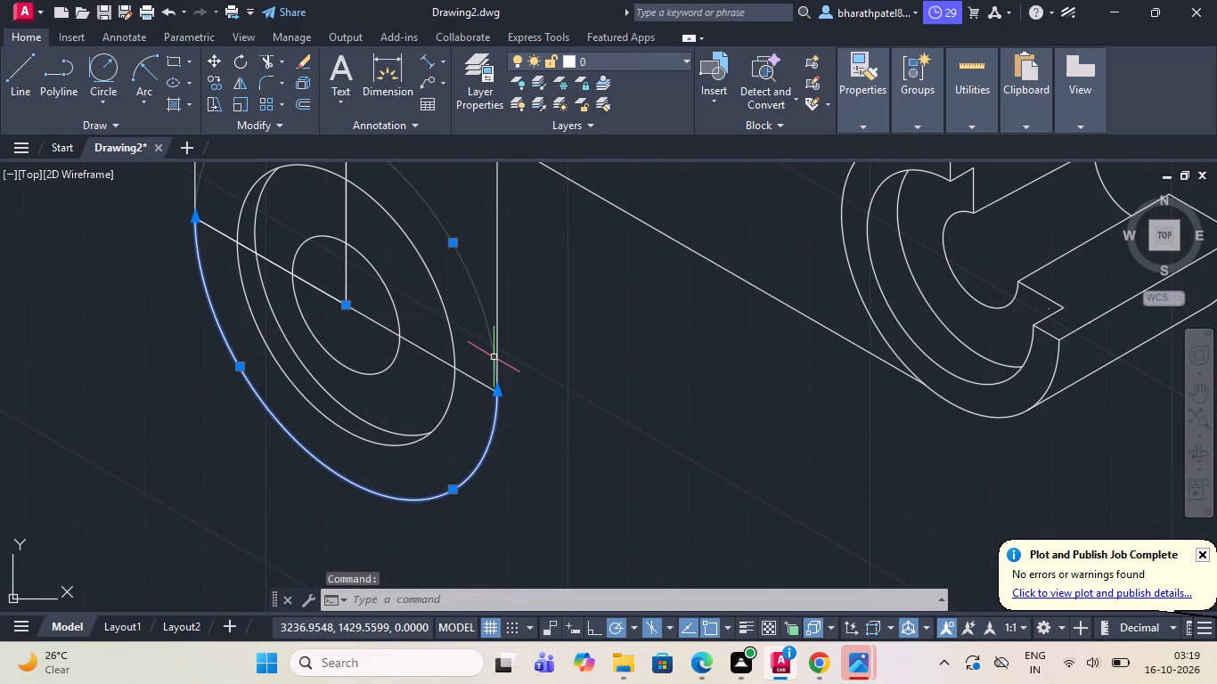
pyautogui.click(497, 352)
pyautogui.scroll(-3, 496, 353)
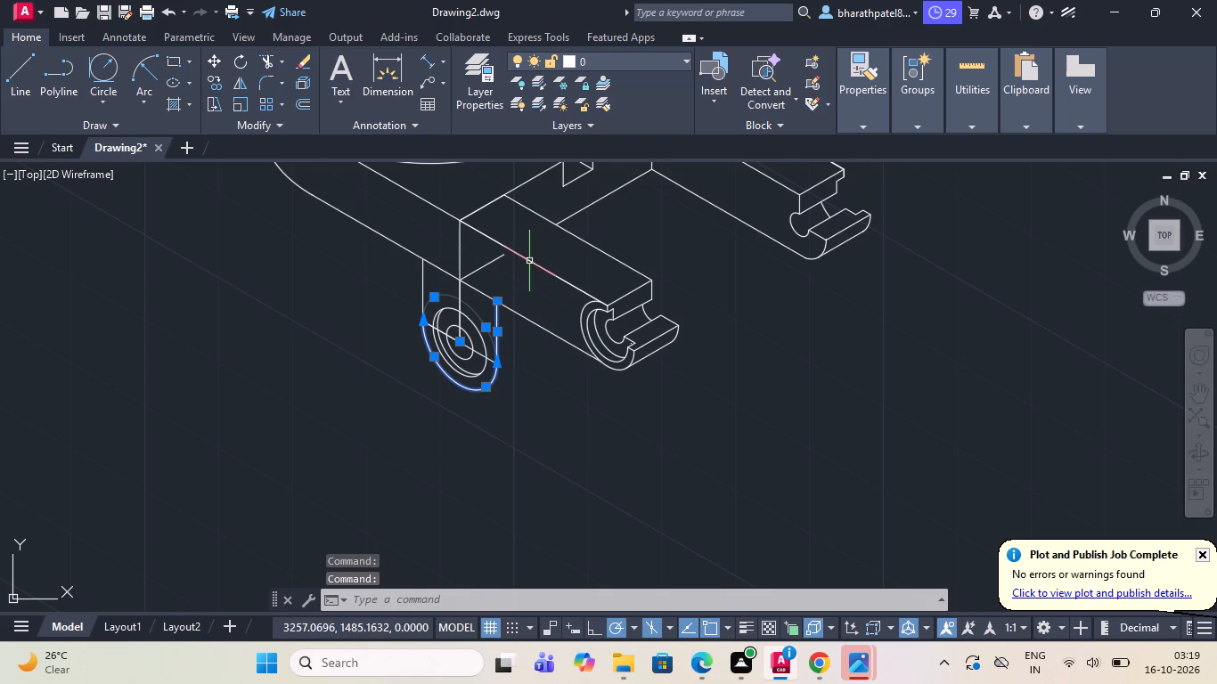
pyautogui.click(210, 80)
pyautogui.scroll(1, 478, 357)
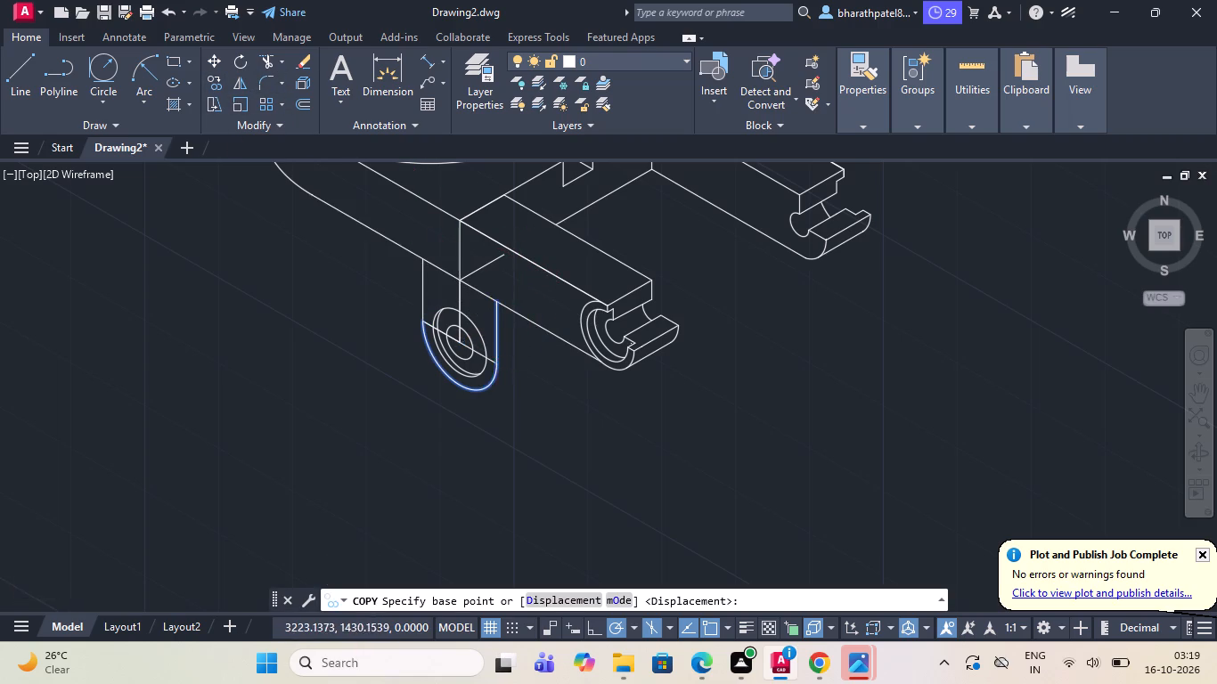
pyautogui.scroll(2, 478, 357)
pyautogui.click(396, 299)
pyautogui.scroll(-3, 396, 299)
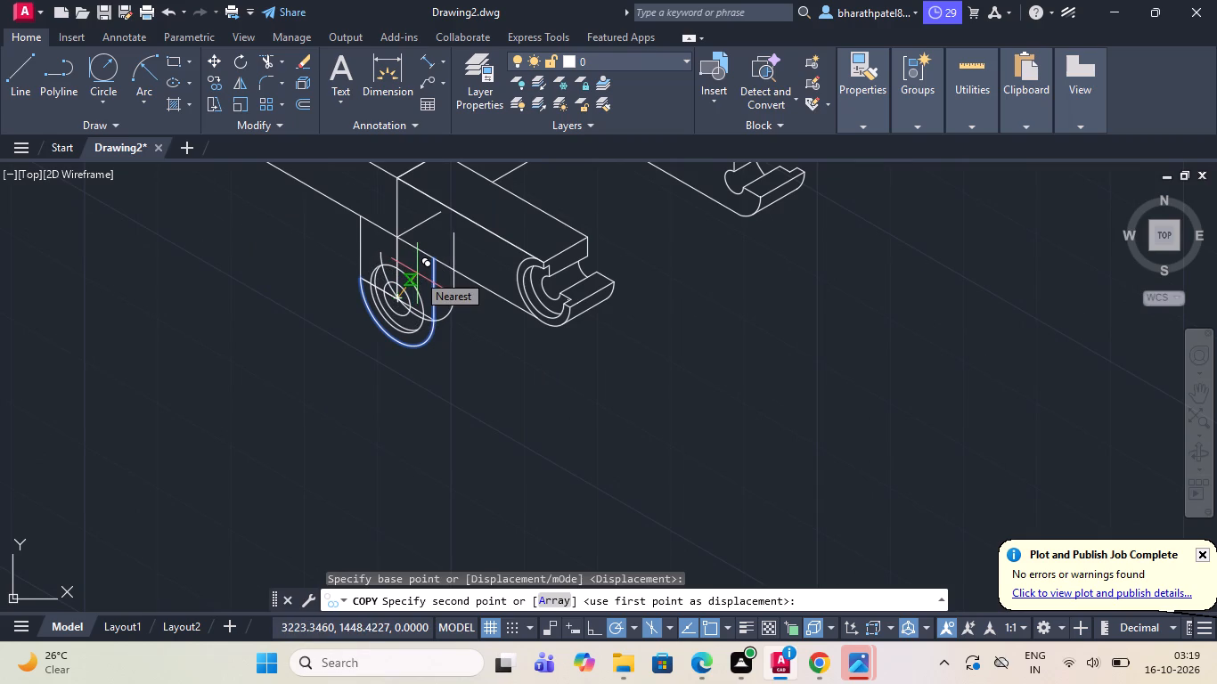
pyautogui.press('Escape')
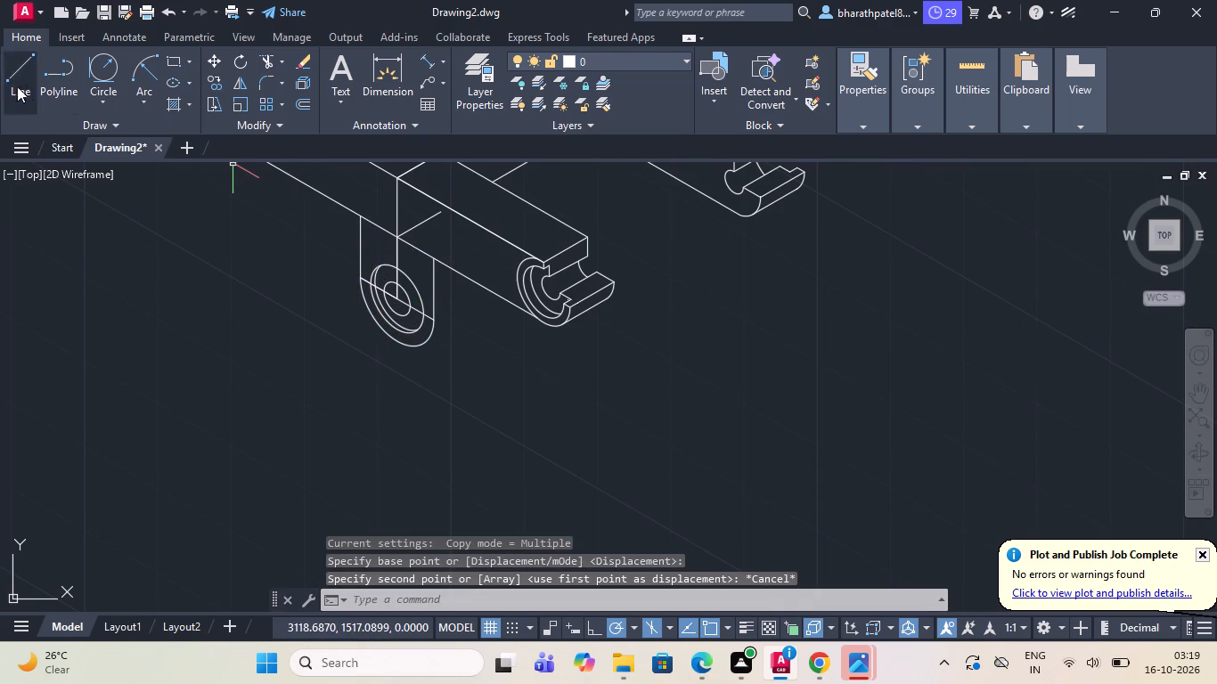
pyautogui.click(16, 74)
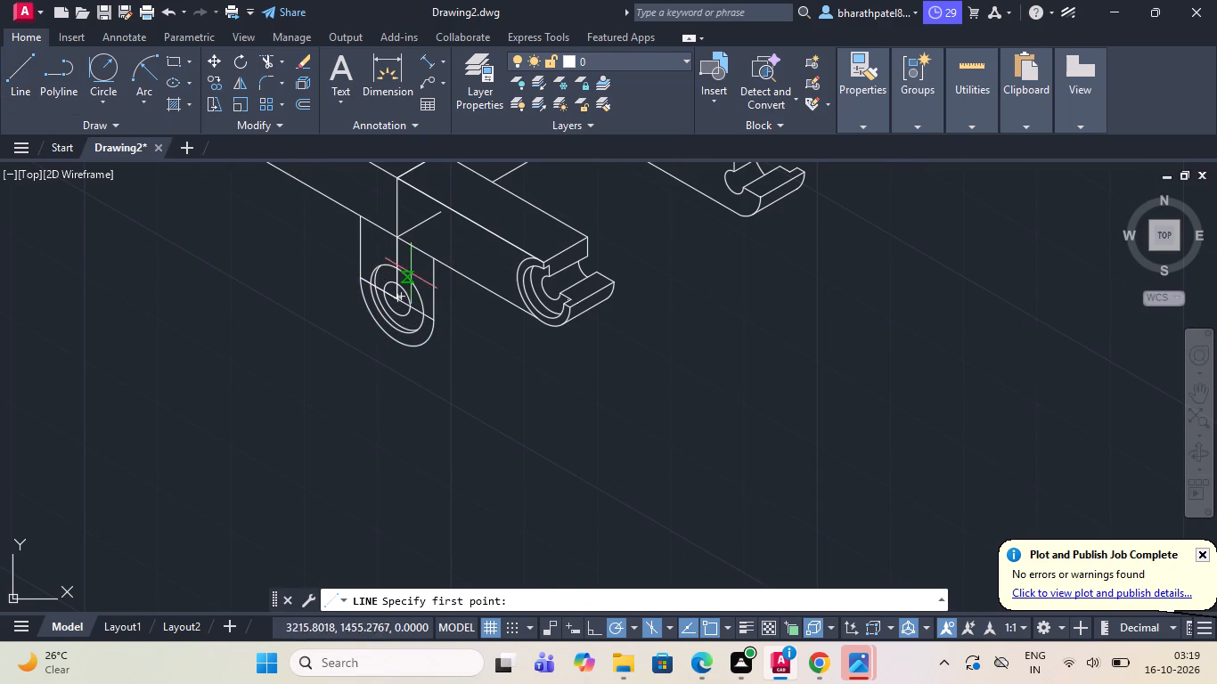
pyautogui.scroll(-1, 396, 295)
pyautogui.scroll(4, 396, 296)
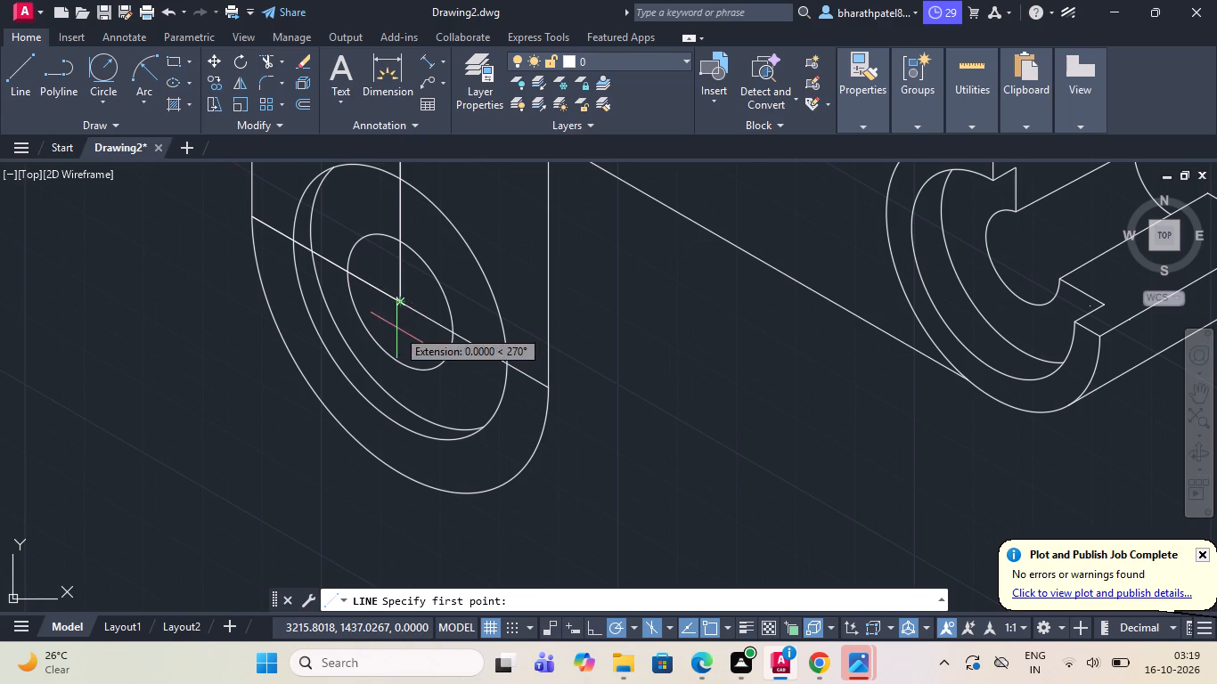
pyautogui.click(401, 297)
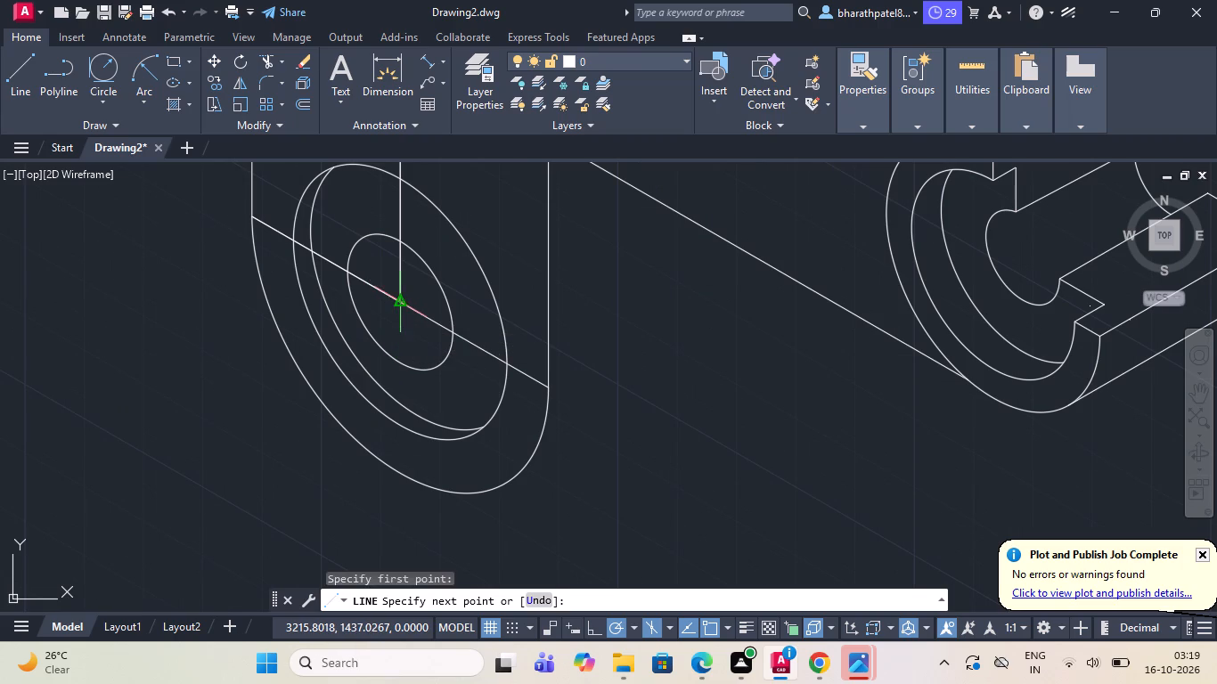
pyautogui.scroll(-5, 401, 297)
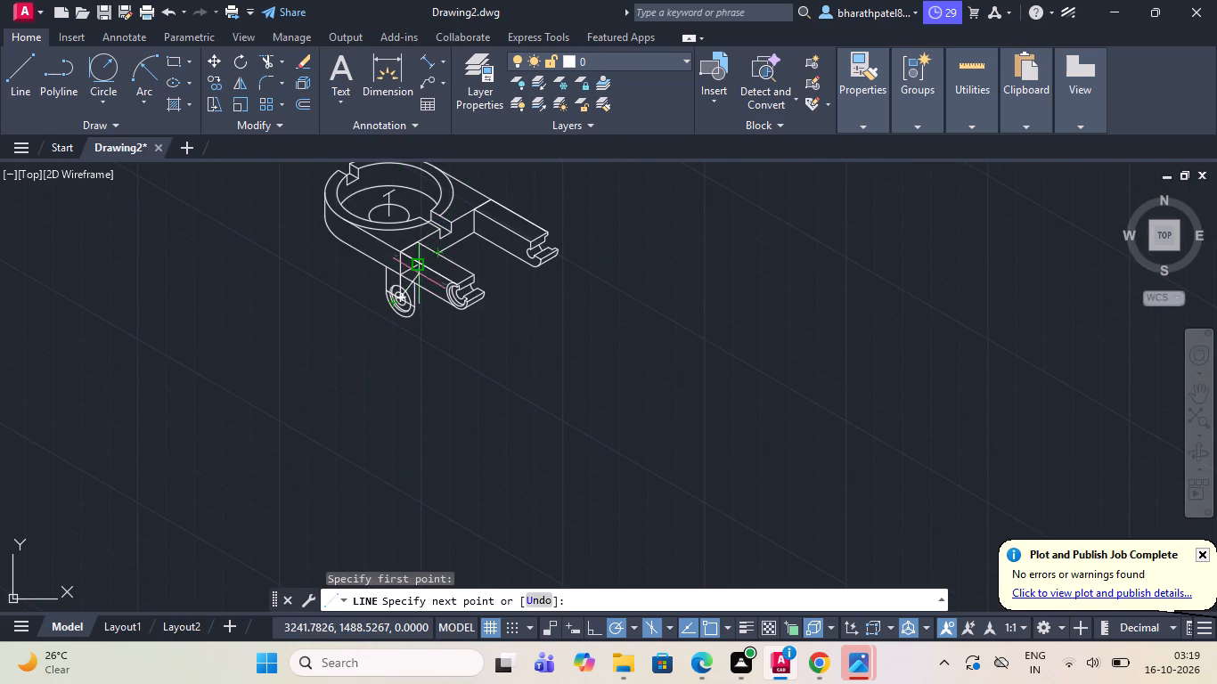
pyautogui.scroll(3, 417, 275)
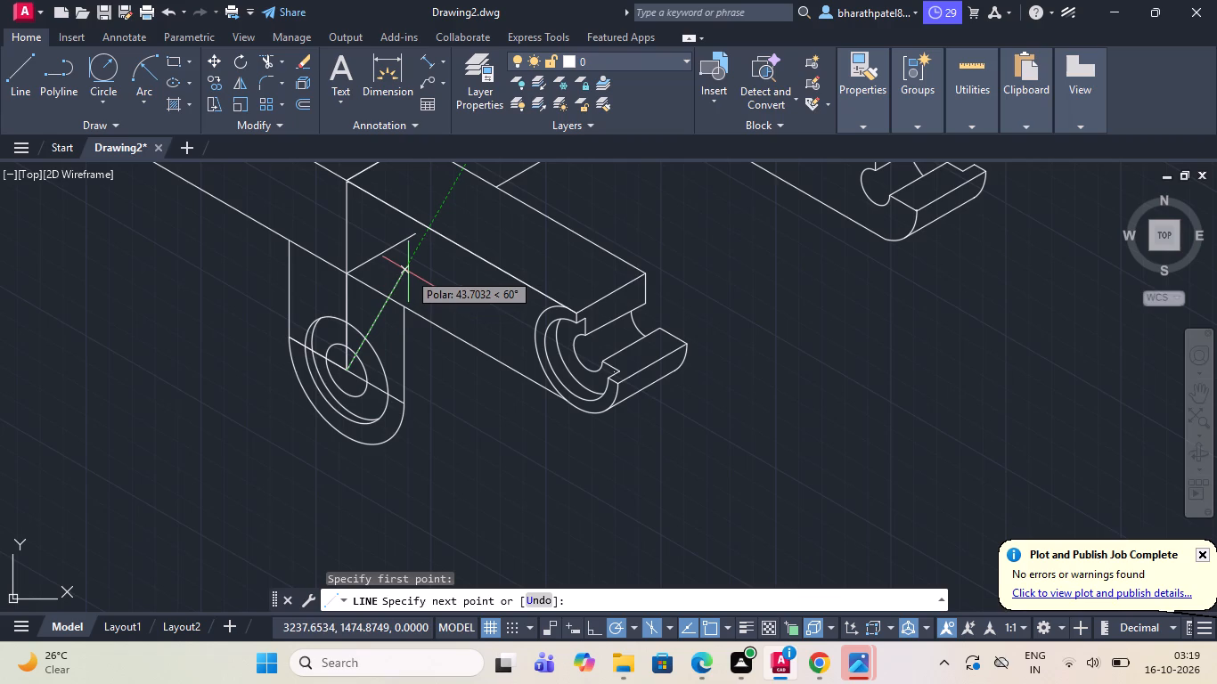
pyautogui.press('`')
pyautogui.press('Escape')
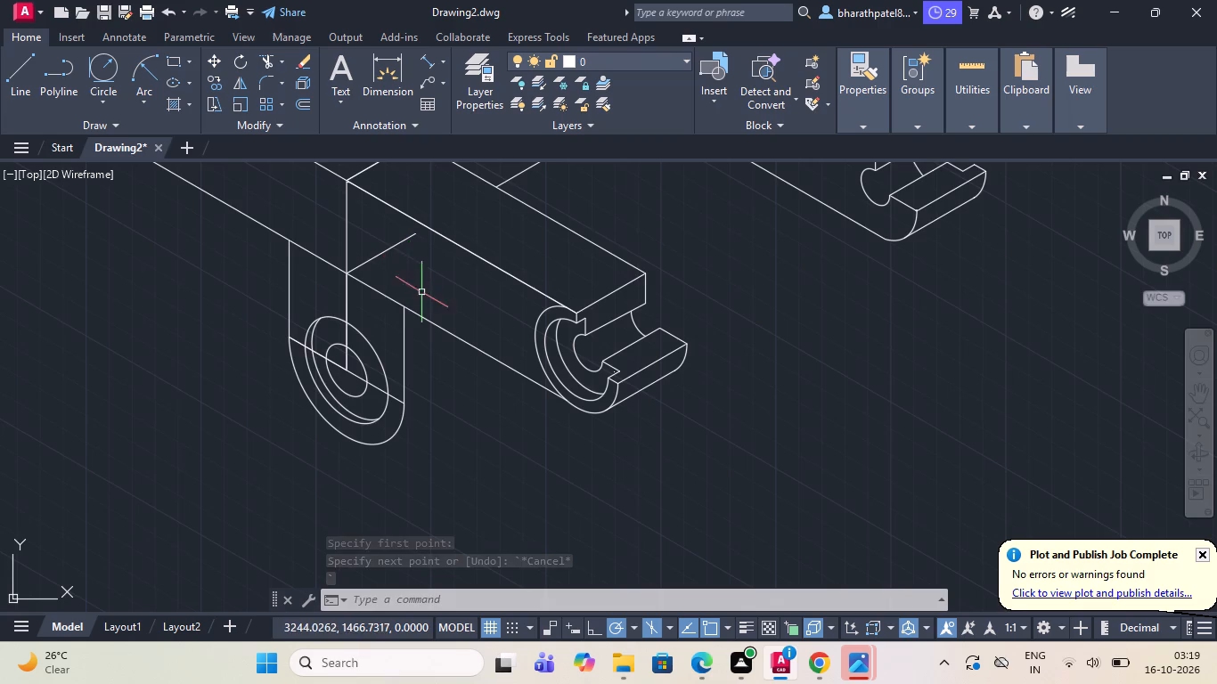
# Copy the 30-unit receding line from its lower endpoint to the centre of the lug's ellipses.
pyautogui.click(360, 262)
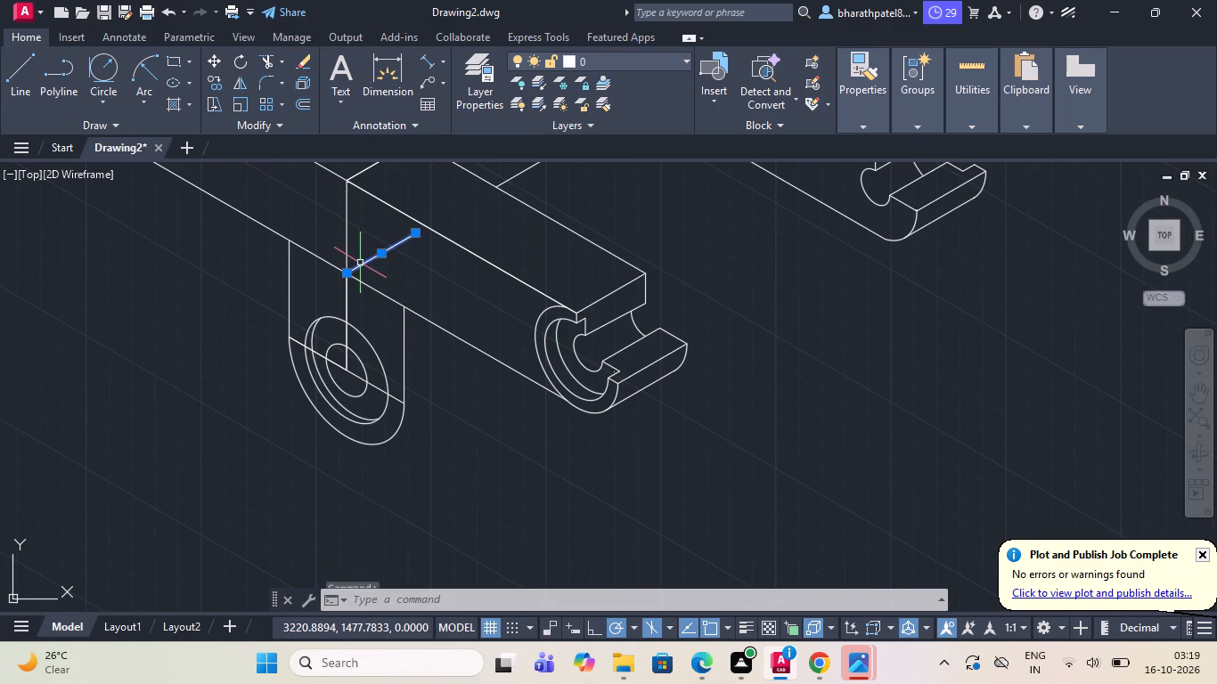
pyautogui.click(213, 85)
pyautogui.scroll(3, 323, 277)
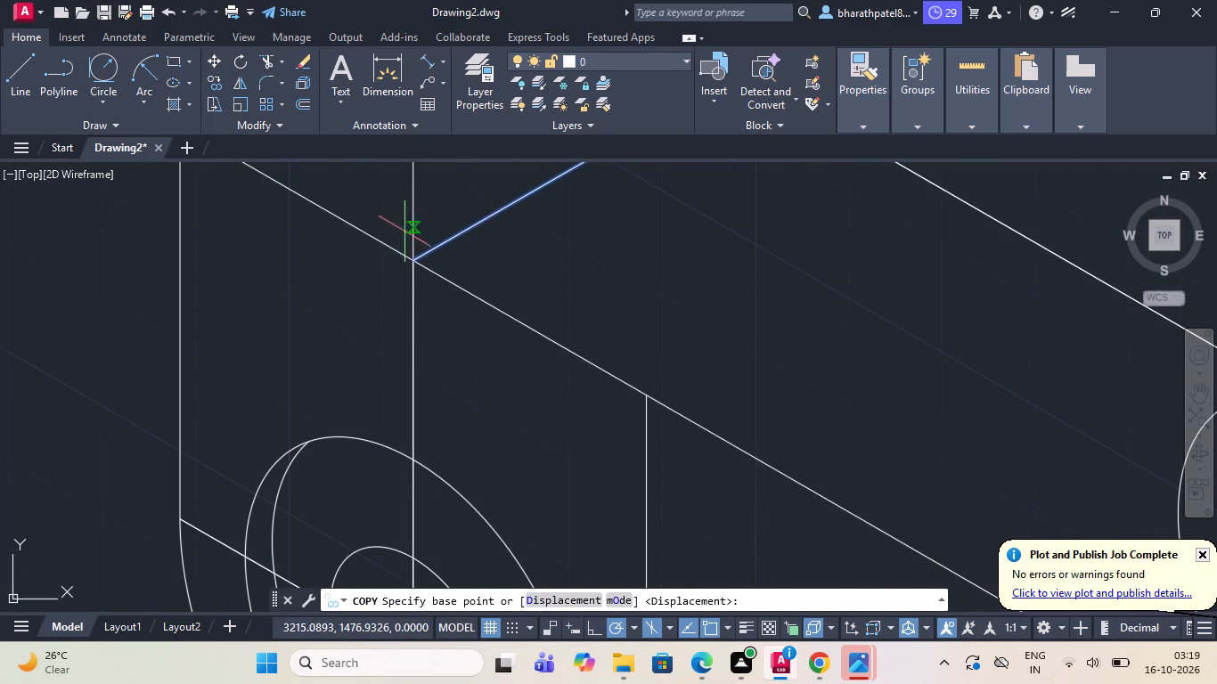
pyautogui.click(411, 258)
pyautogui.scroll(-3, 411, 256)
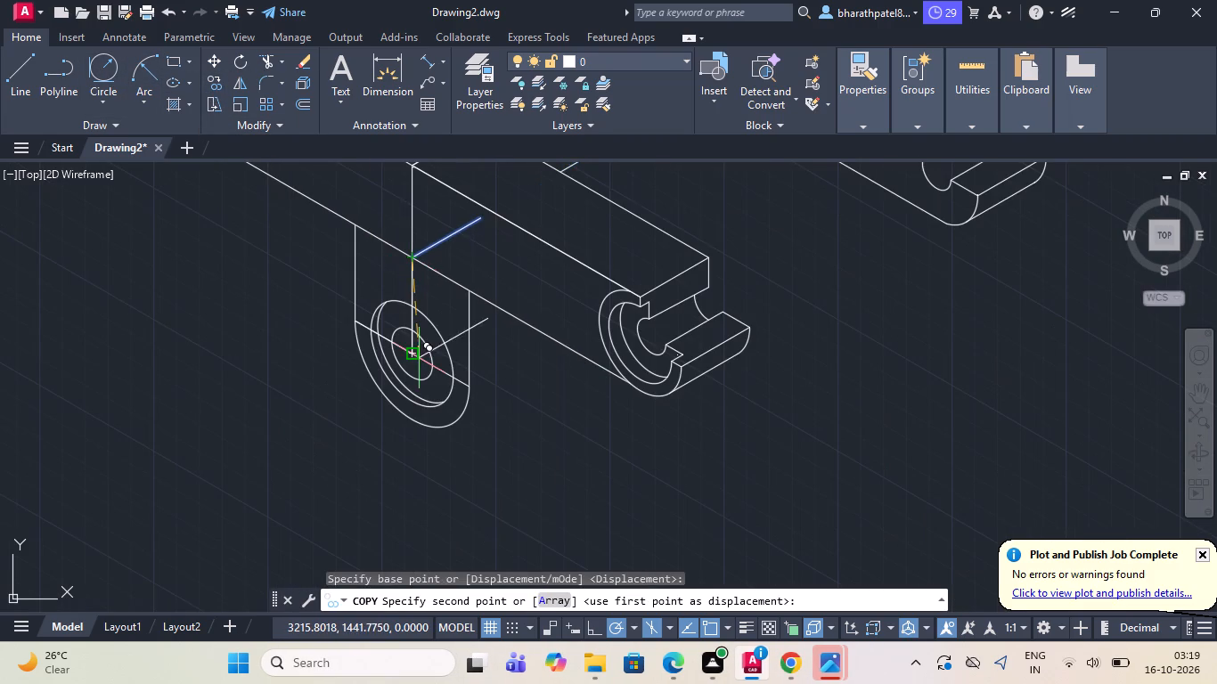
pyautogui.scroll(4, 413, 361)
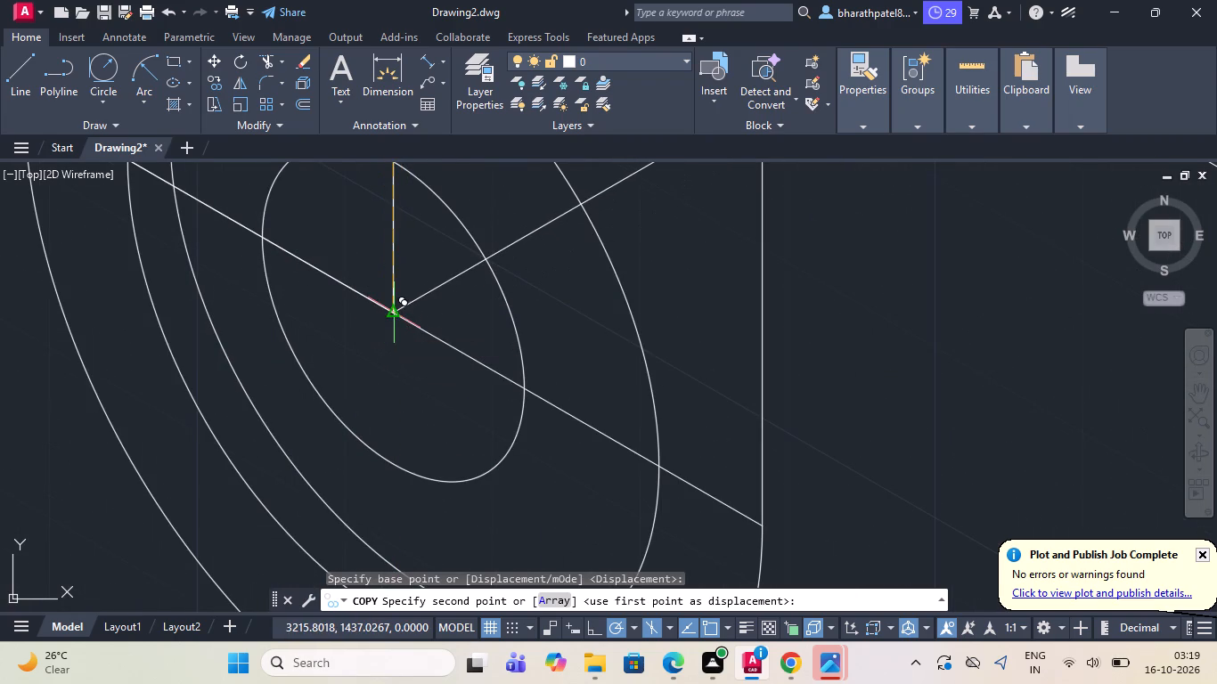
pyautogui.click(393, 316)
pyautogui.press('Escape')
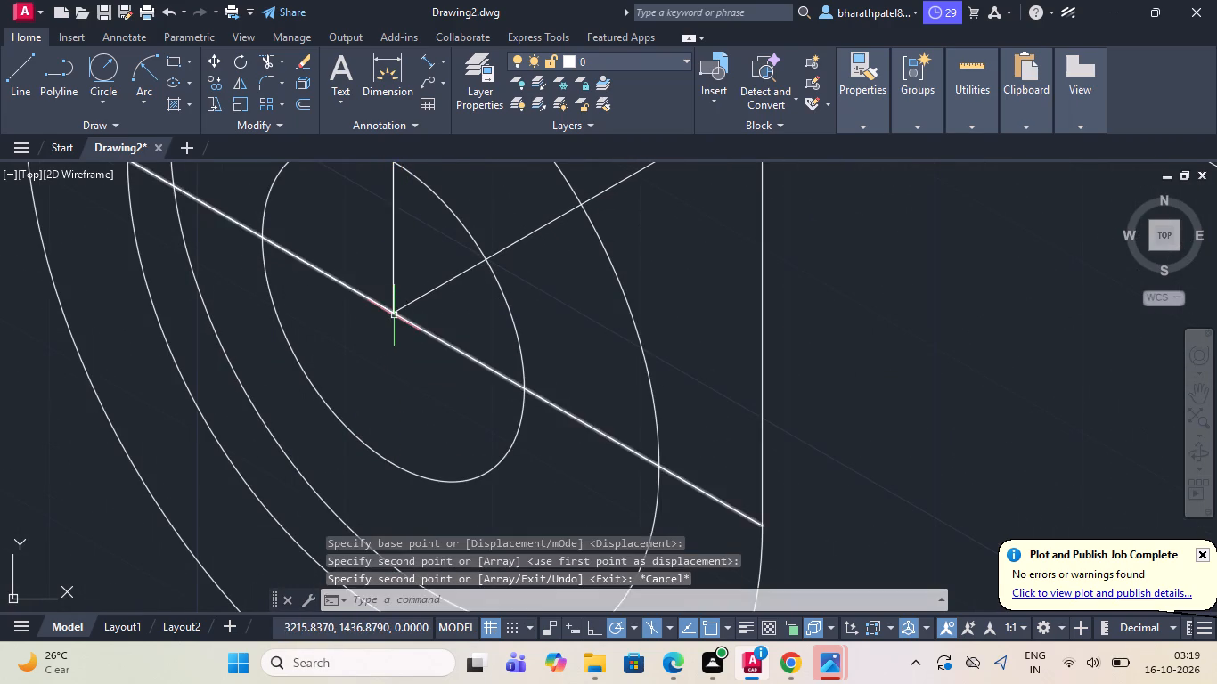
# Copy the lug's outer arc and its adjoining vertical edge from the ellipse centre to the far end of the 30-unit receding line.
pyautogui.scroll(-3, 394, 317)
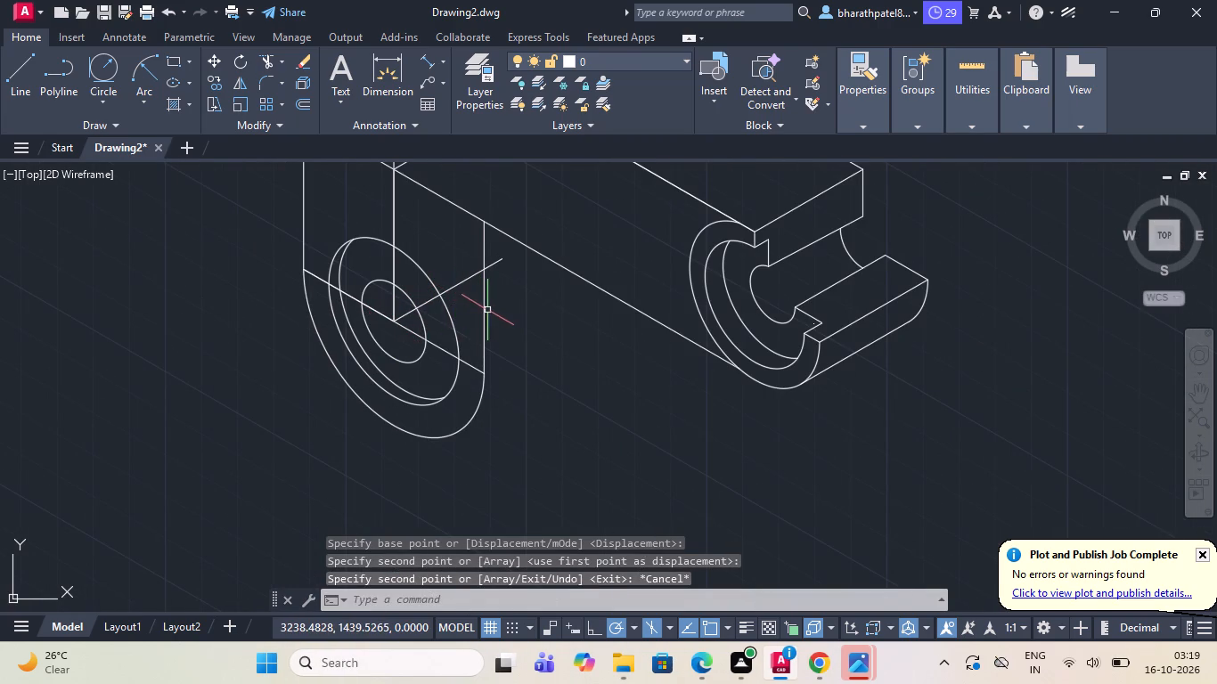
pyautogui.click(484, 309)
pyautogui.click(478, 403)
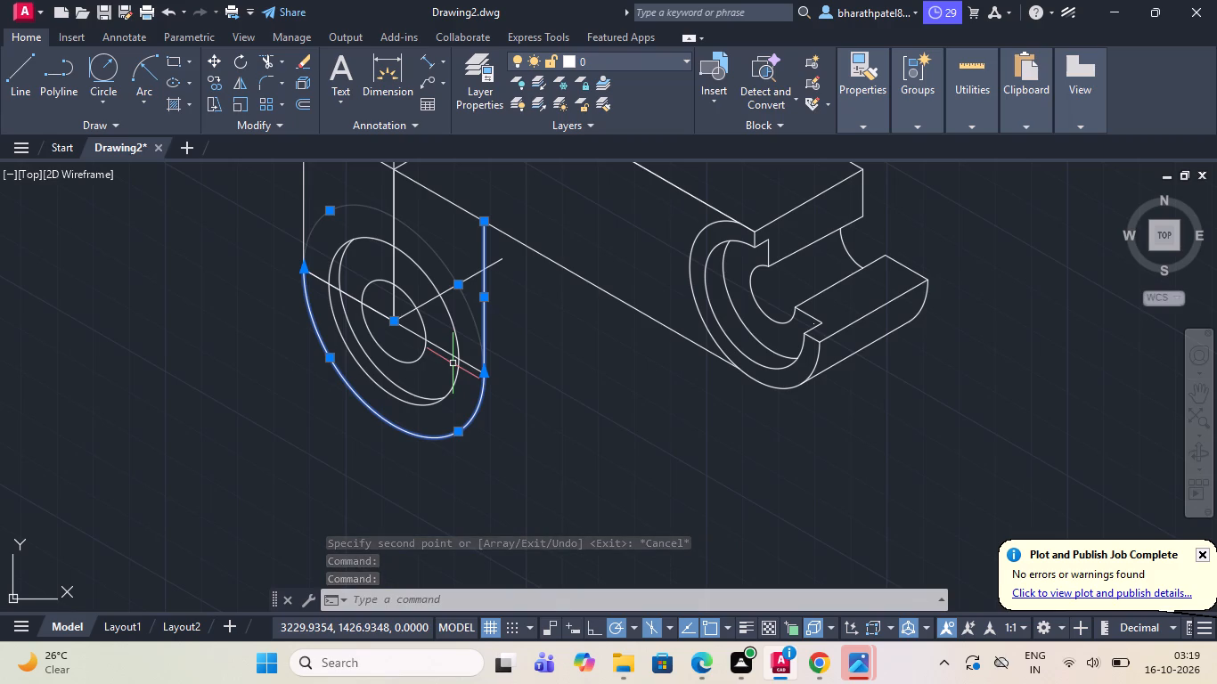
pyautogui.click(213, 79)
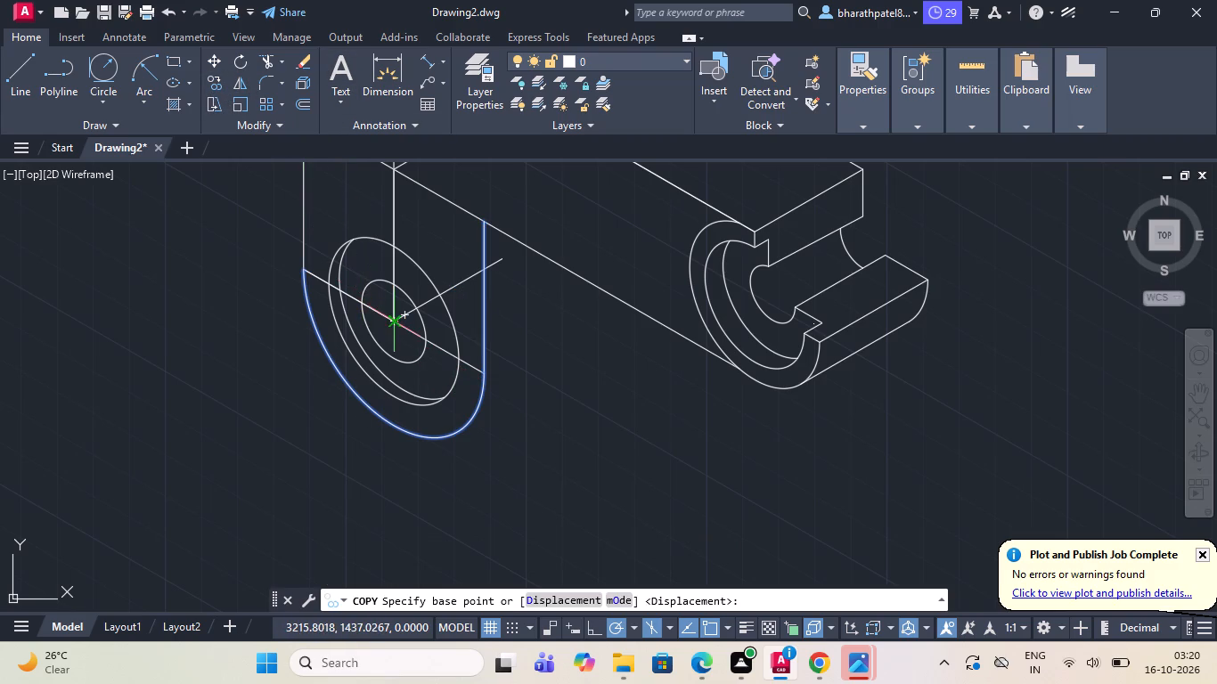
pyautogui.scroll(3, 395, 321)
pyautogui.click(387, 322)
pyautogui.scroll(-2, 389, 322)
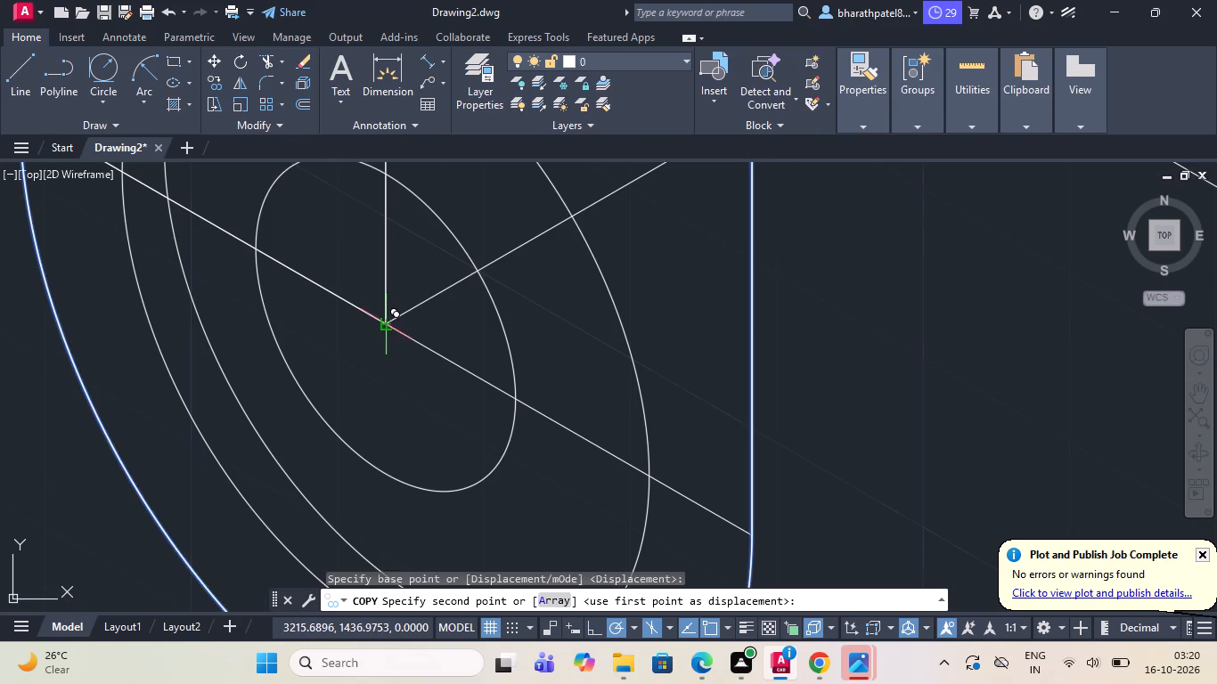
pyautogui.scroll(-2, 390, 322)
pyautogui.scroll(3, 451, 270)
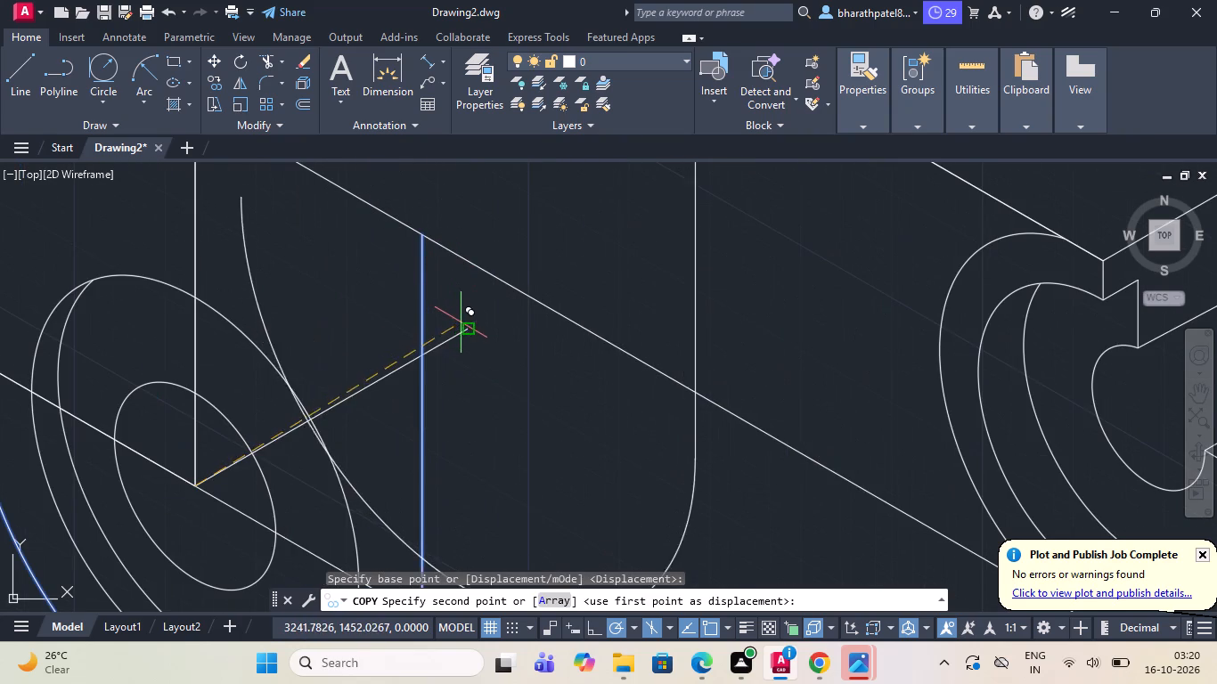
pyautogui.click(462, 324)
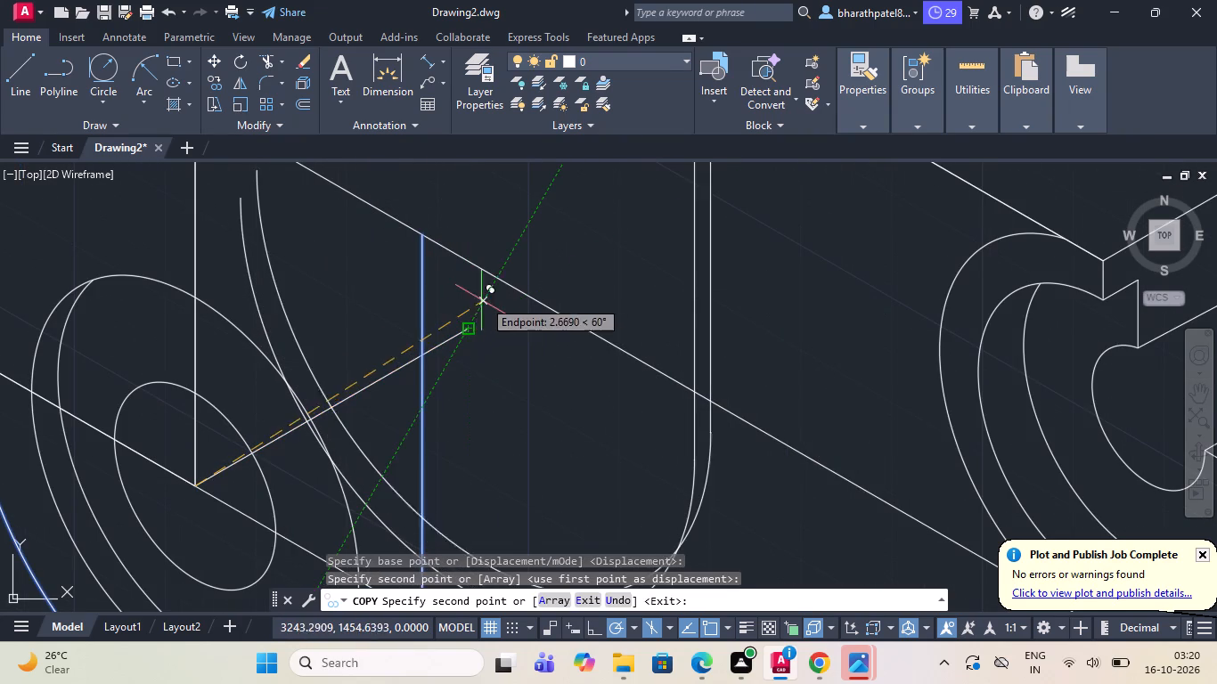
pyautogui.press('Escape')
# Draw a line joining the lower quadrants of the lug's front and rear outer arcs along the receding direction.
pyautogui.scroll(-3, 484, 330)
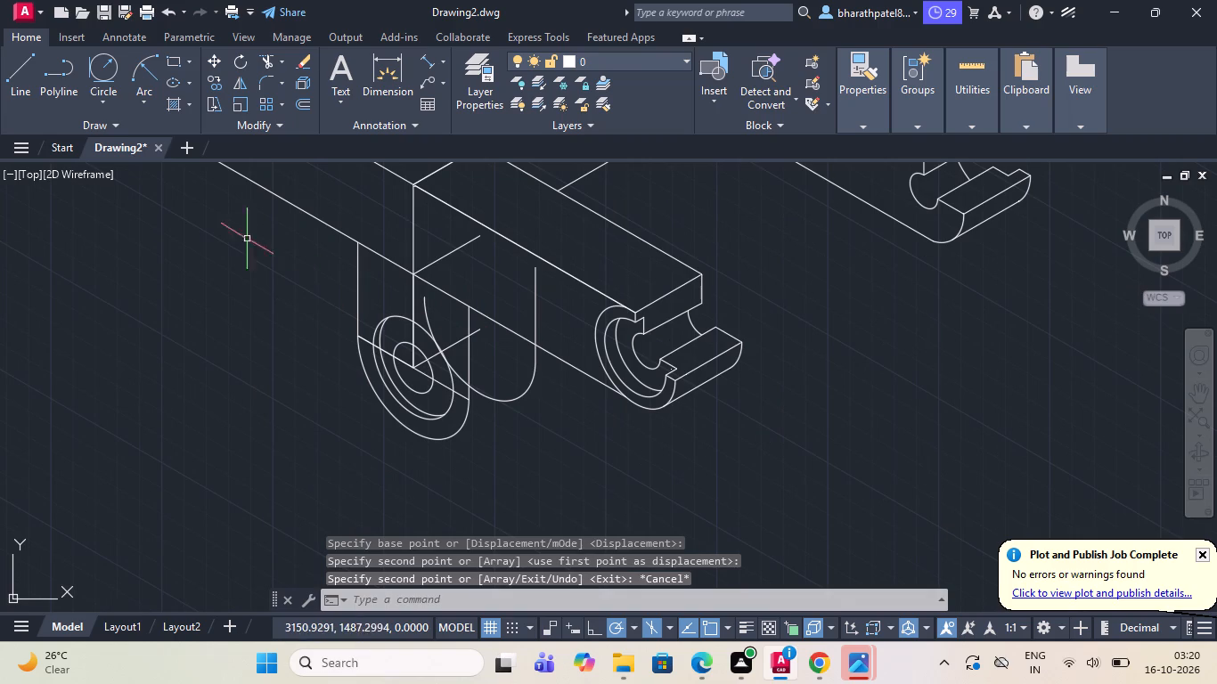
pyautogui.click(12, 80)
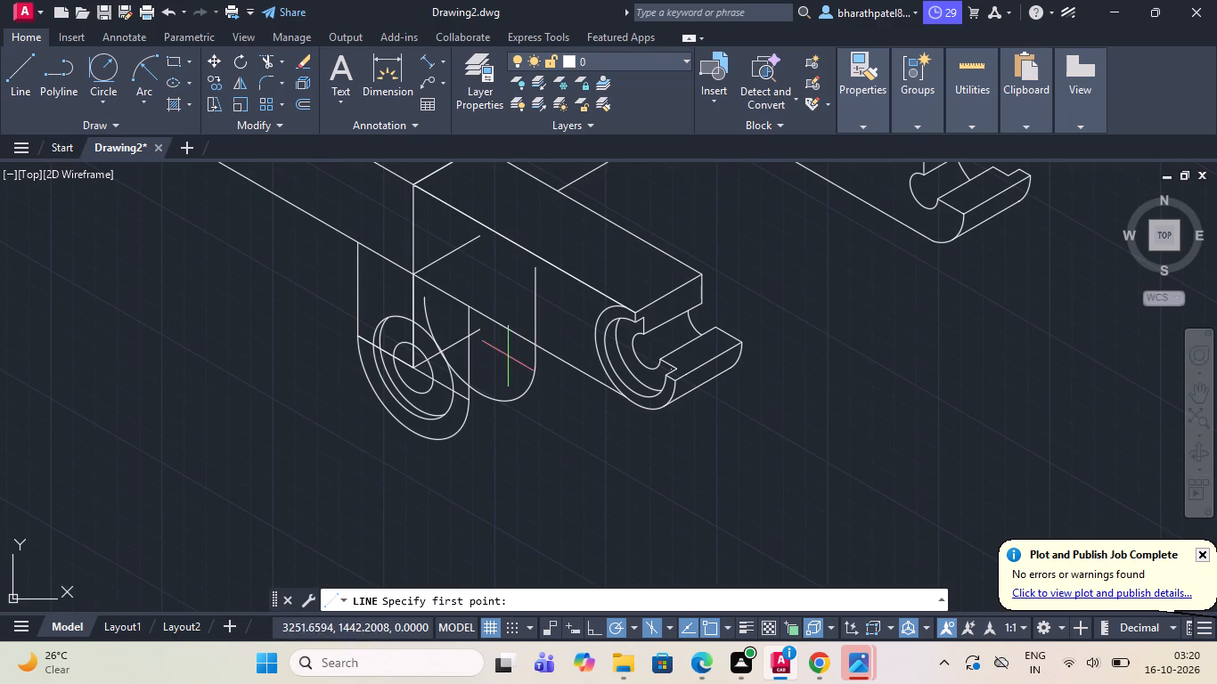
pyautogui.scroll(-2, 430, 322)
pyautogui.scroll(3, 443, 382)
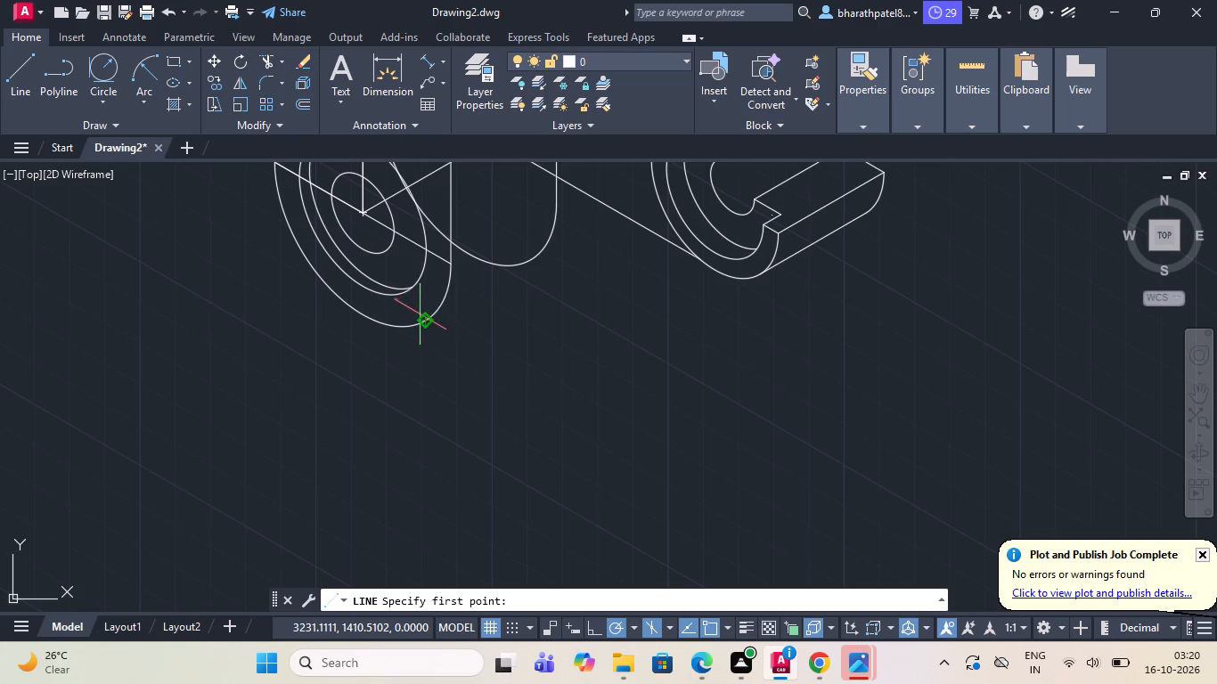
pyautogui.click(425, 313)
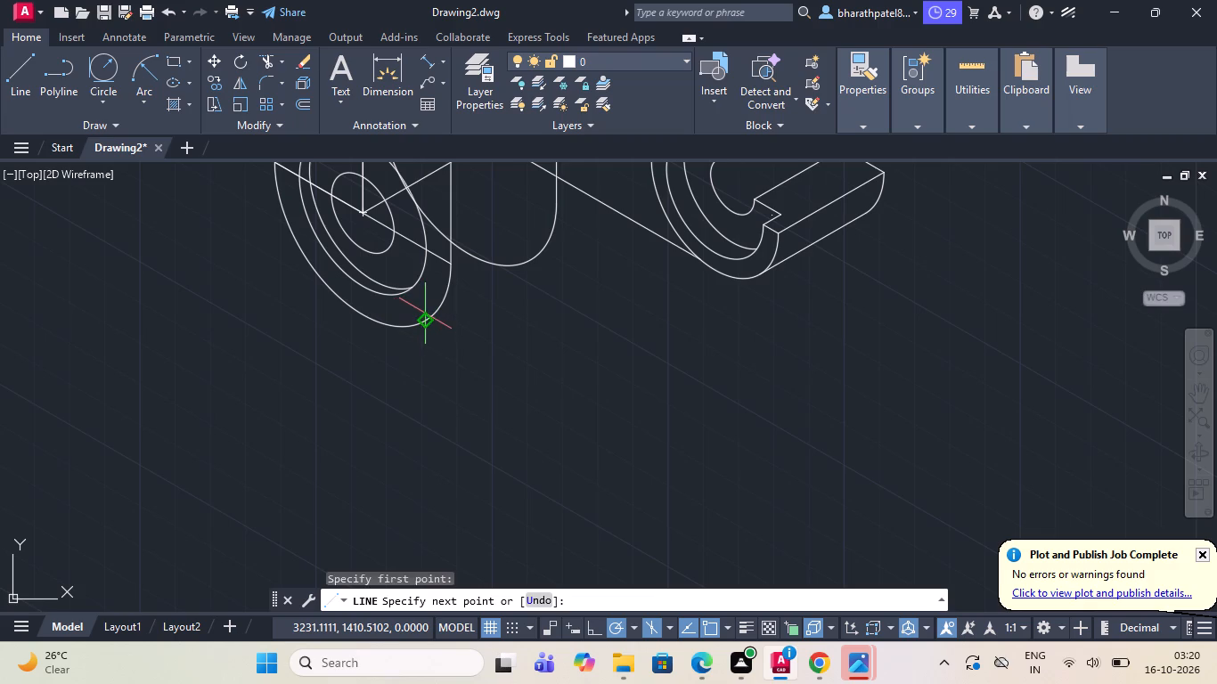
pyautogui.scroll(-2, 425, 313)
pyautogui.scroll(3, 471, 265)
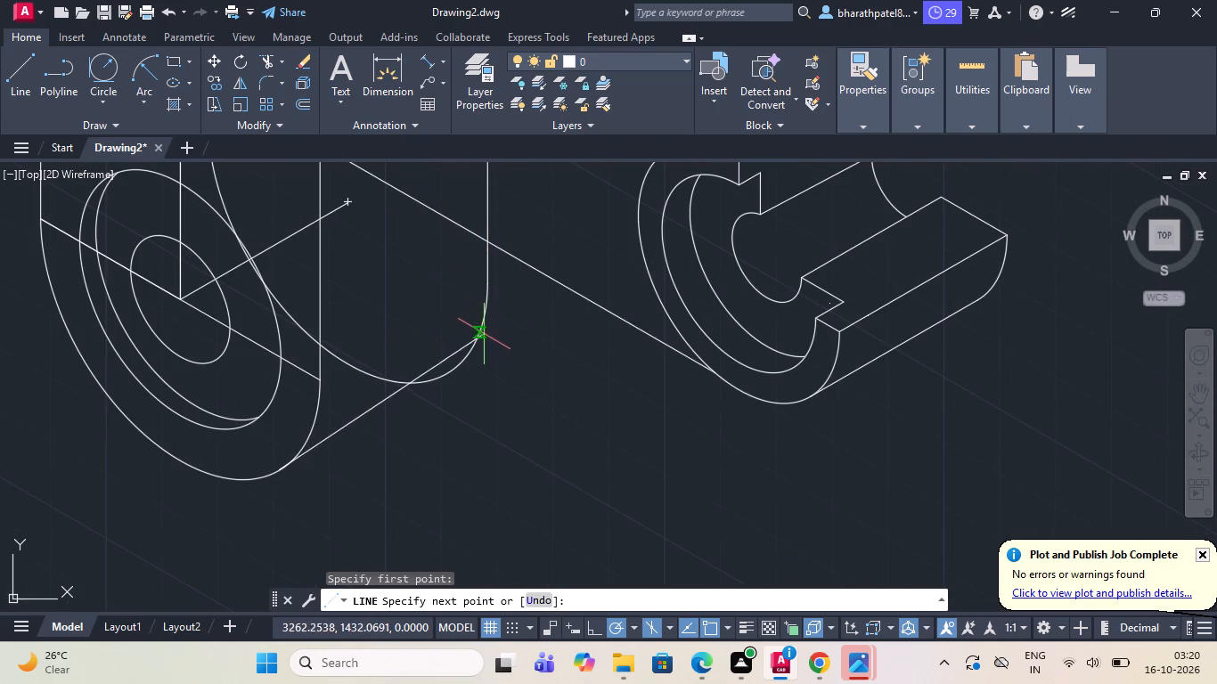
pyautogui.click(445, 370)
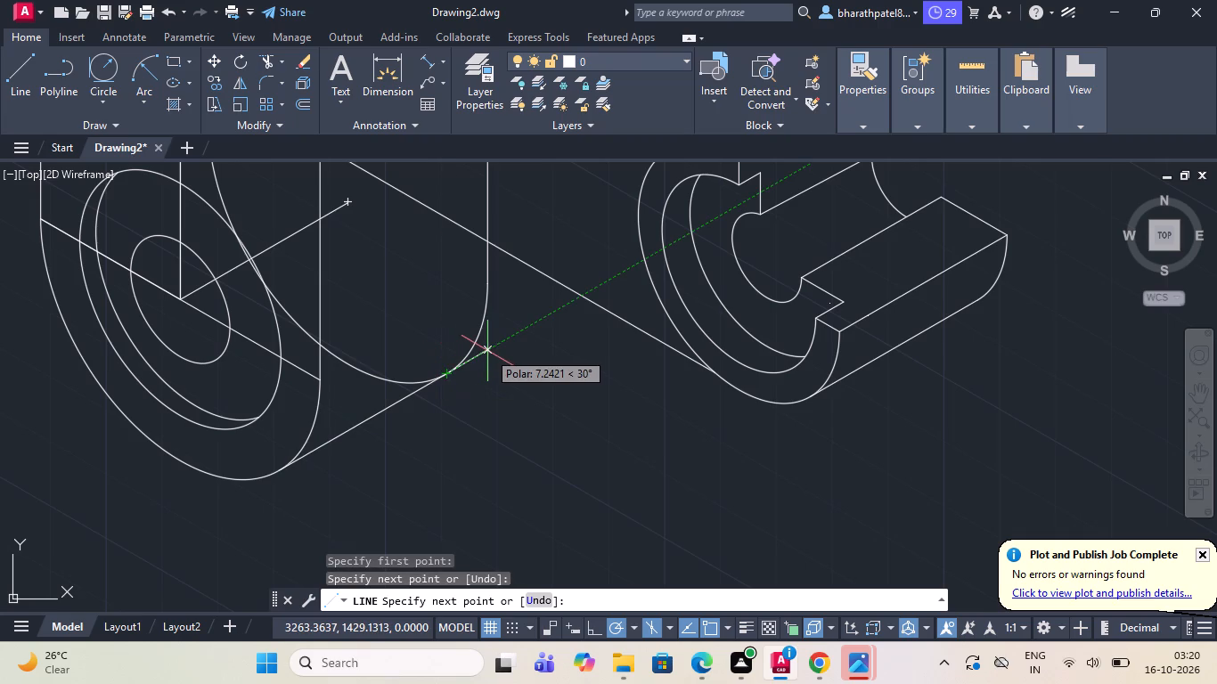
pyautogui.press('Escape')
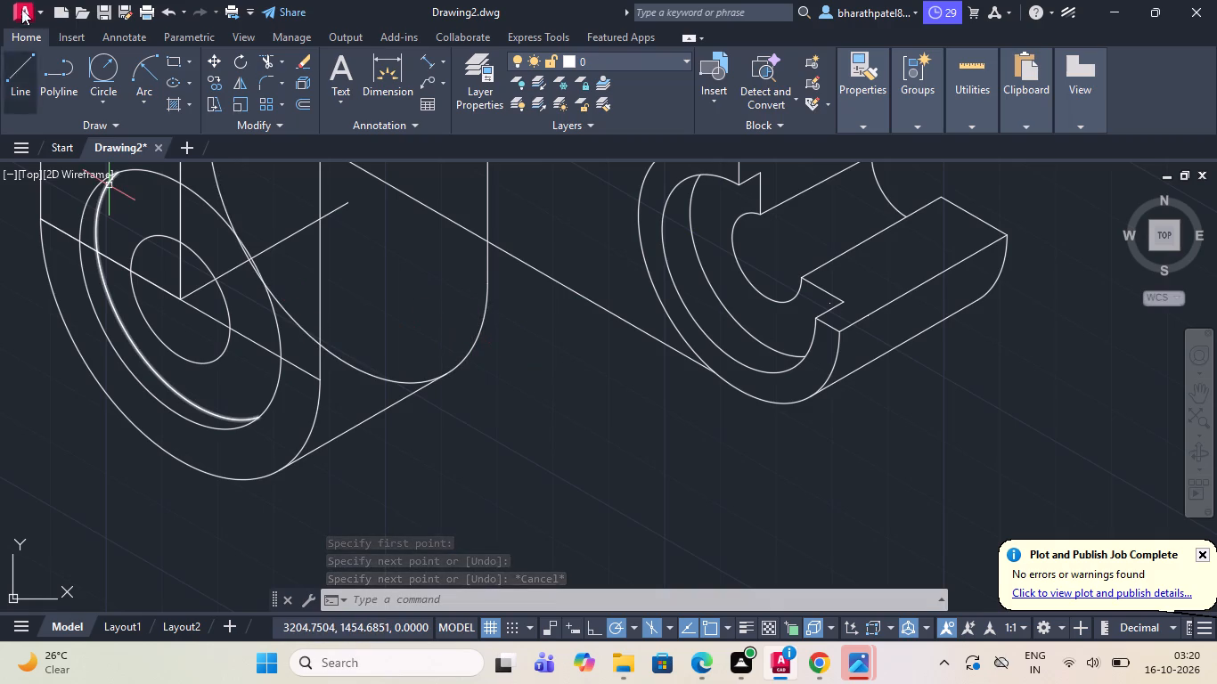
# Trim the hidden parts of the lug's copied rear arc and the rear vertical edge above the arm's lower edge.
pyautogui.click(269, 53)
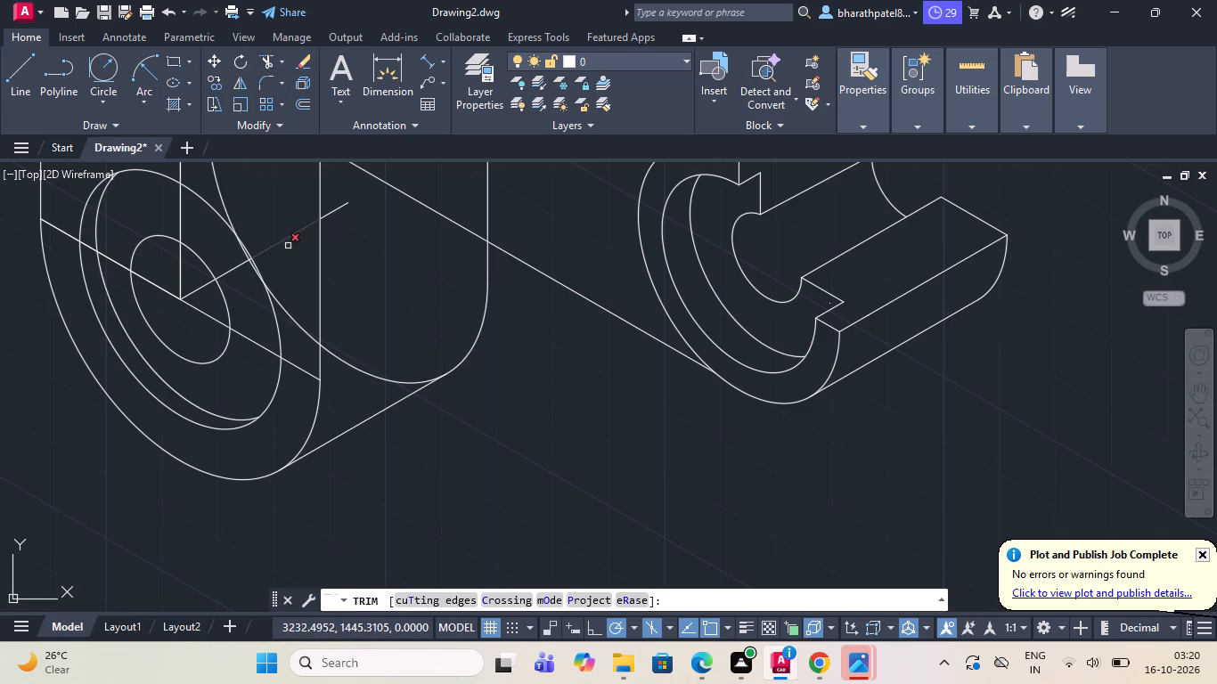
pyautogui.scroll(4, 263, 257)
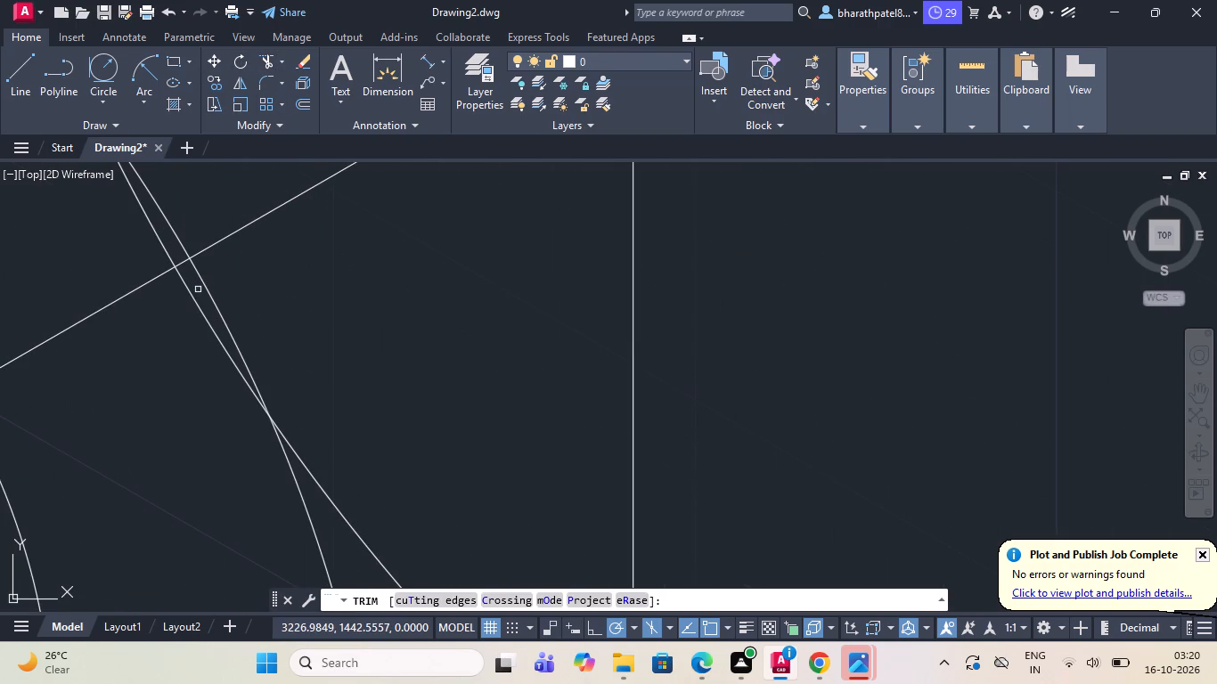
pyautogui.click(191, 300)
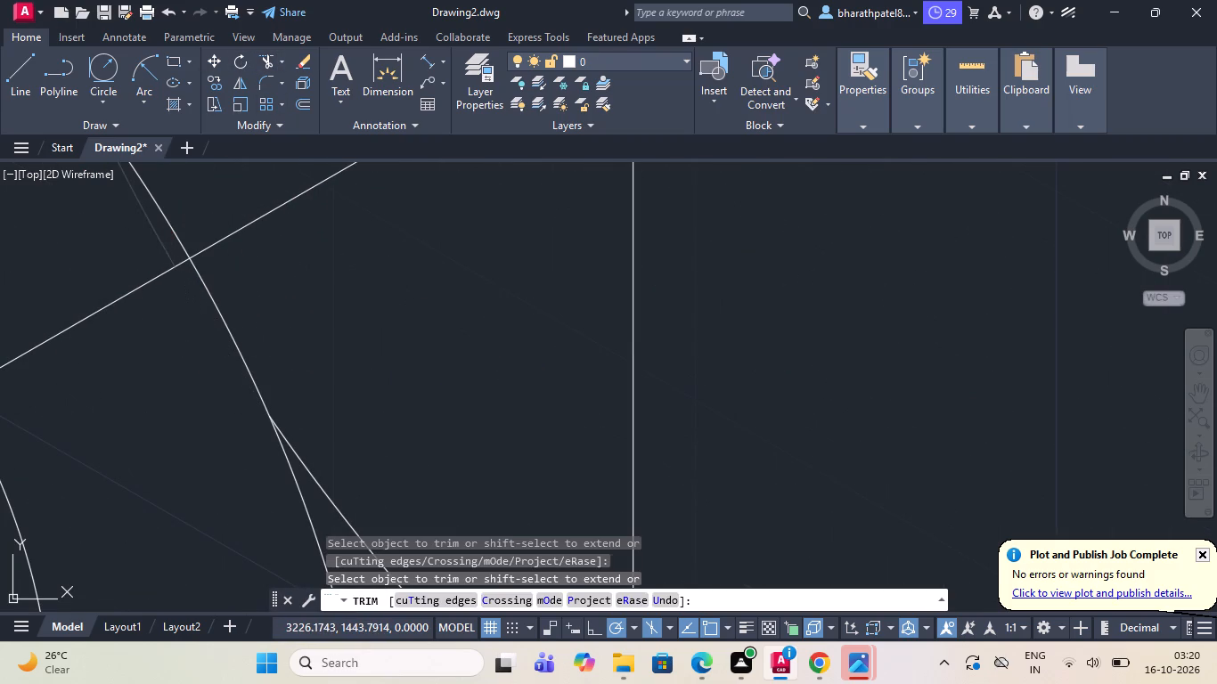
pyautogui.click(162, 241)
pyautogui.scroll(-3, 343, 255)
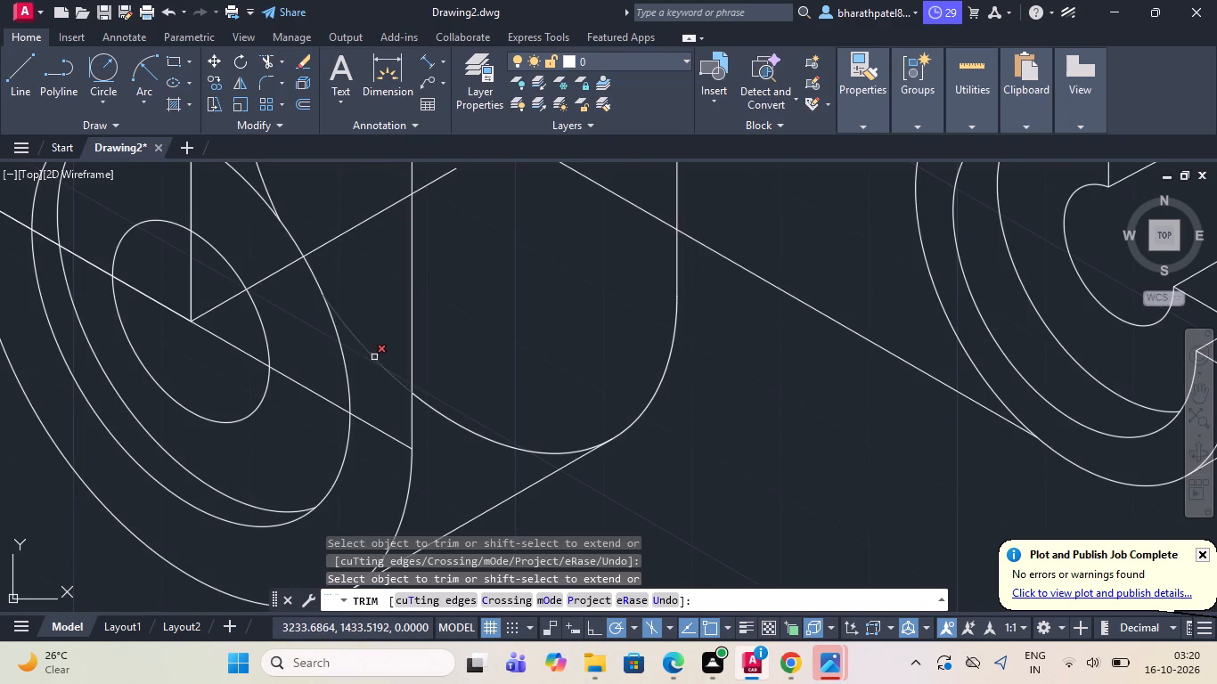
pyautogui.click(374, 357)
pyautogui.scroll(-4, 376, 357)
pyautogui.scroll(3, 367, 310)
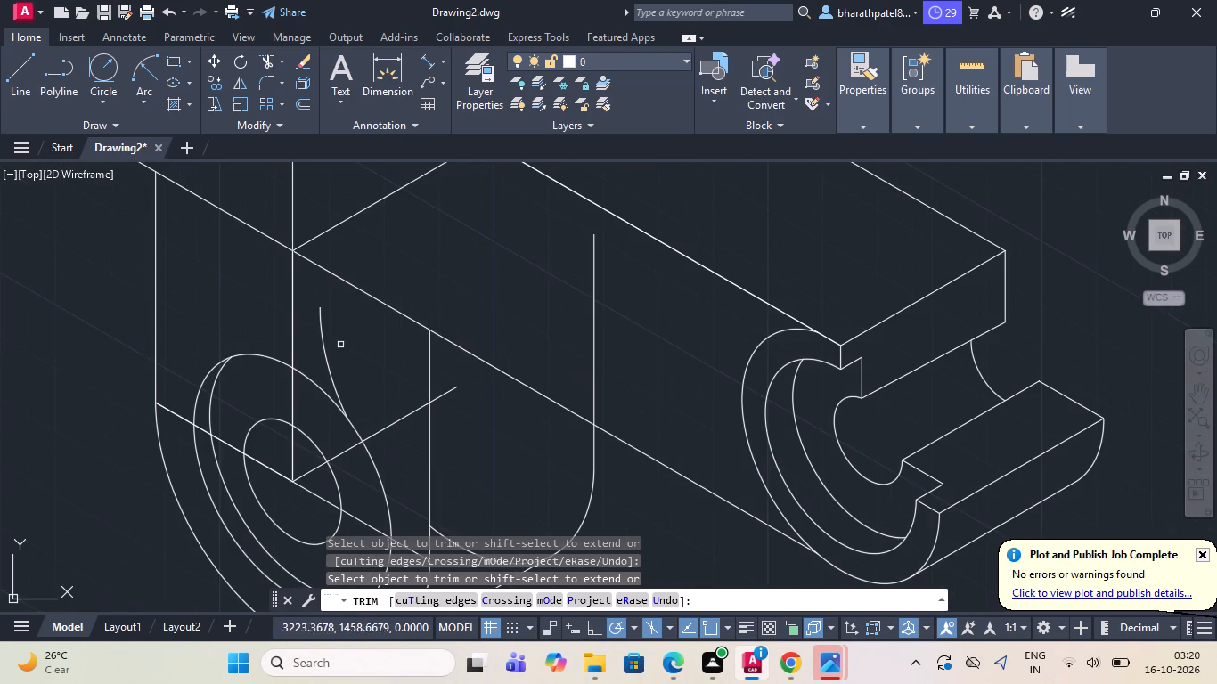
pyautogui.click(328, 362)
pyautogui.scroll(-2, 338, 344)
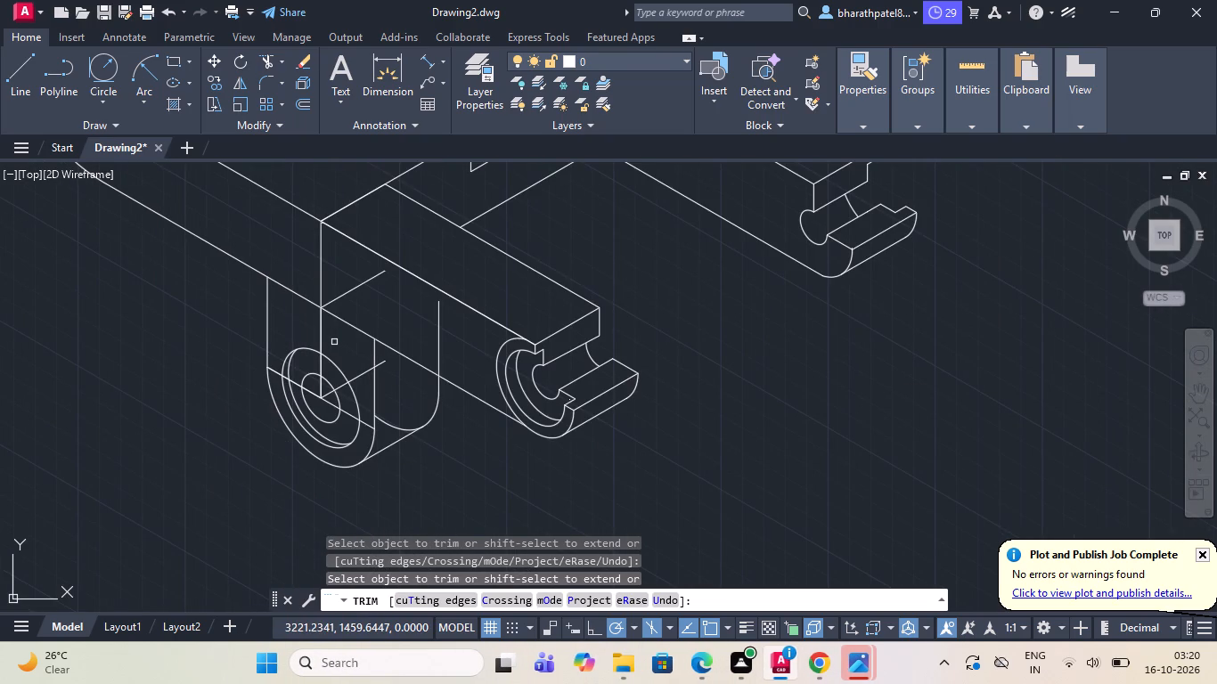
pyautogui.click(387, 422)
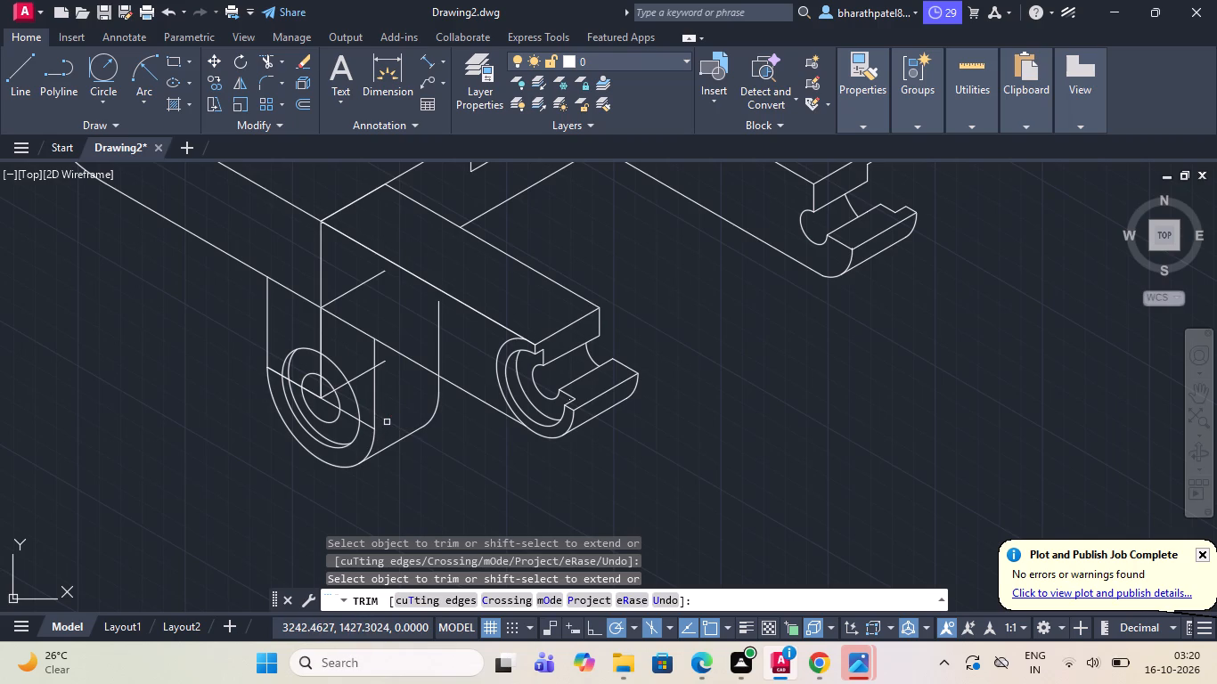
pyautogui.click(435, 328)
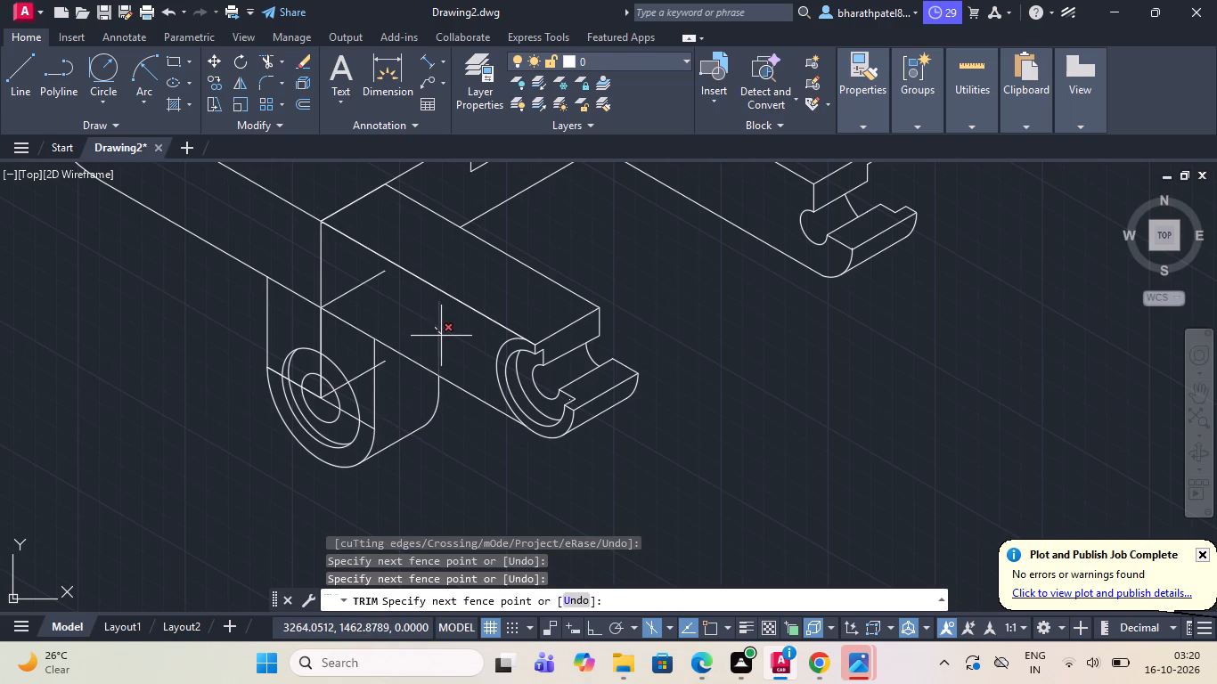
pyautogui.click(443, 337)
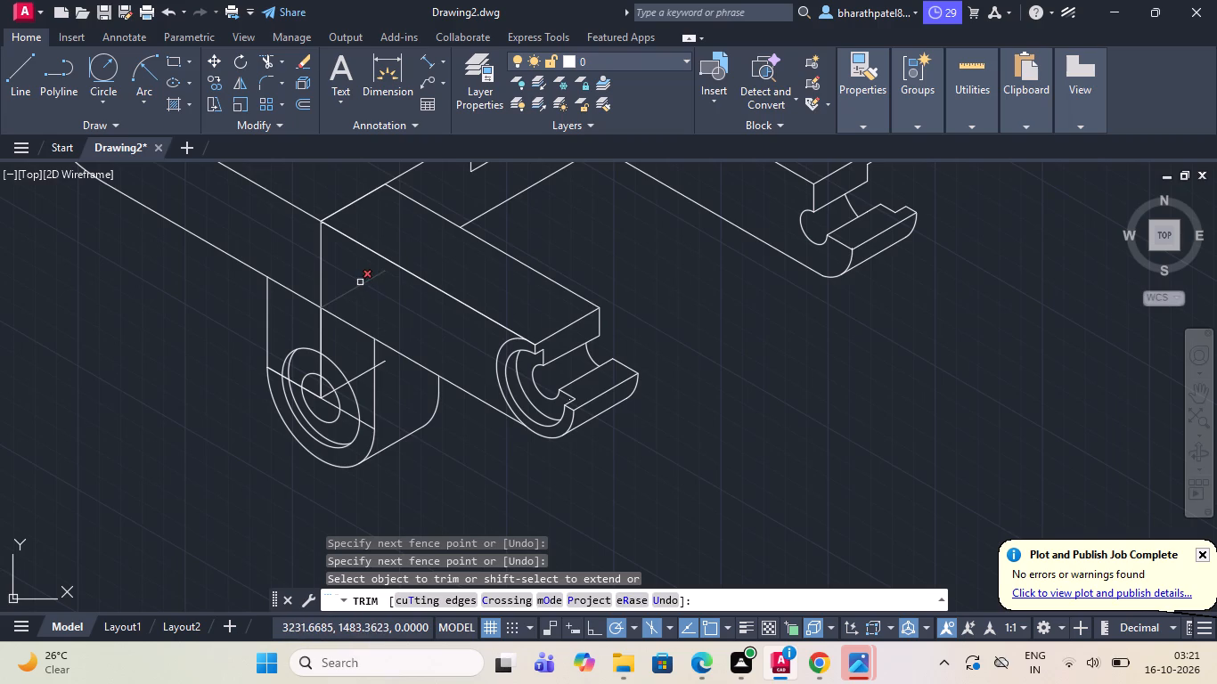
# Remove the upper receding construction line and trim the arm's lower edge where it crosses the lug's front face.
pyautogui.click(360, 281)
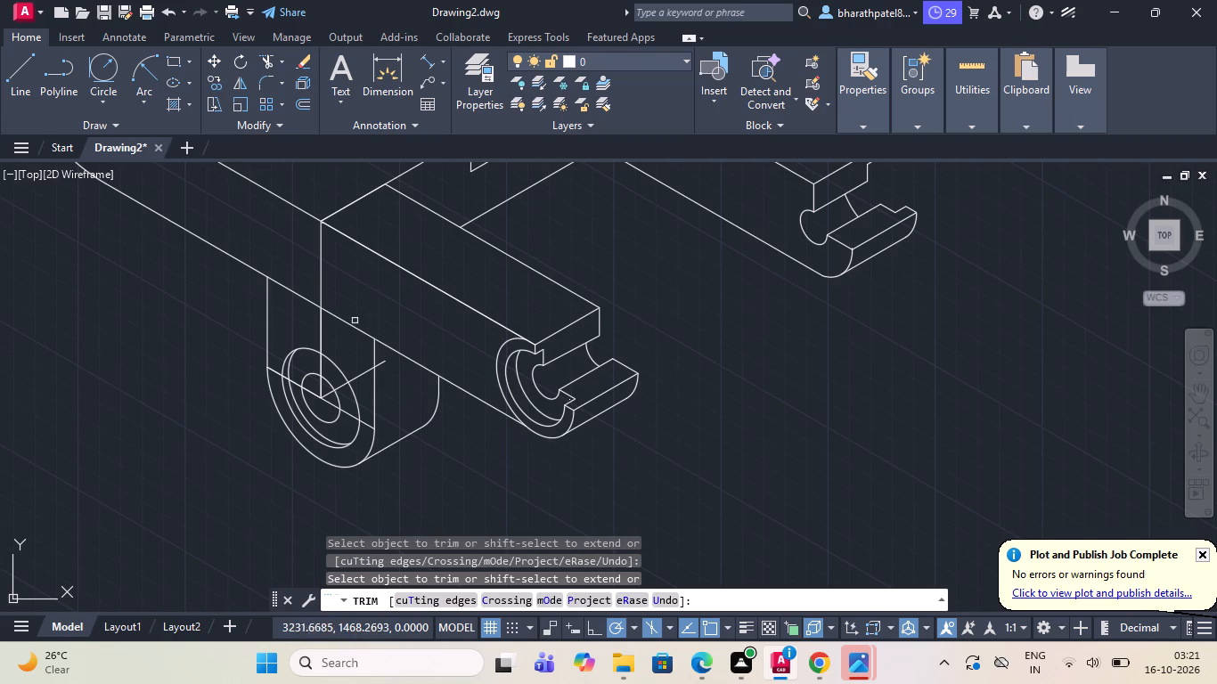
pyautogui.click(337, 314)
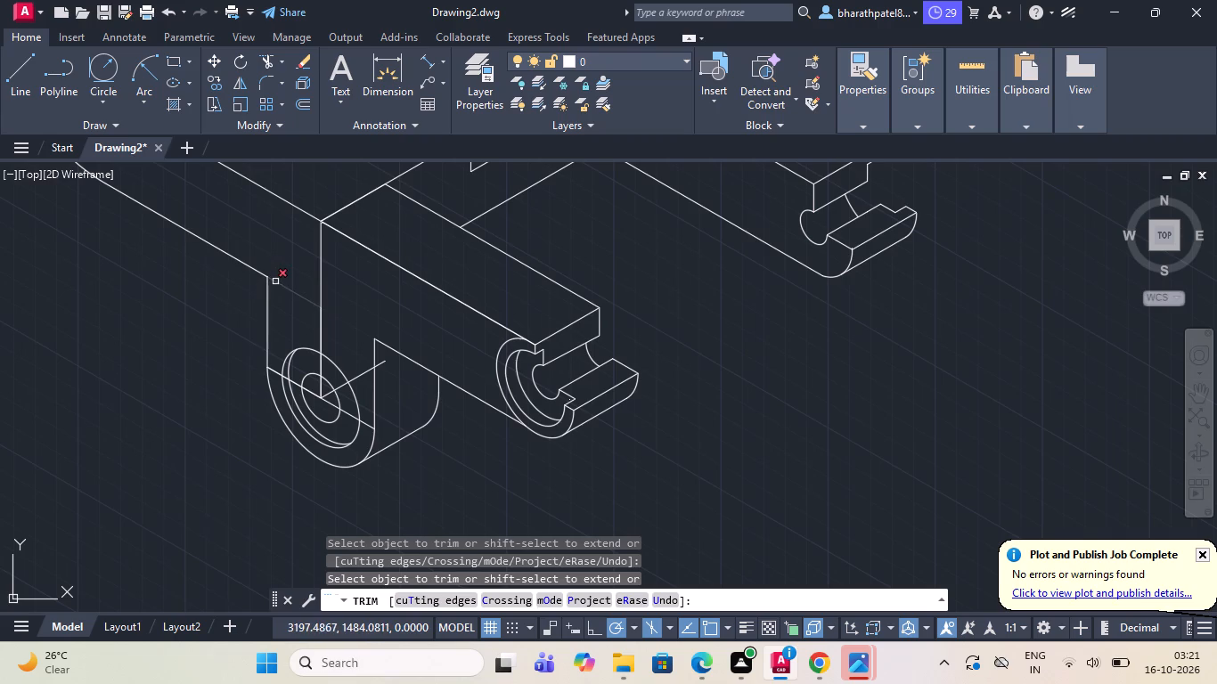
pyautogui.click(281, 288)
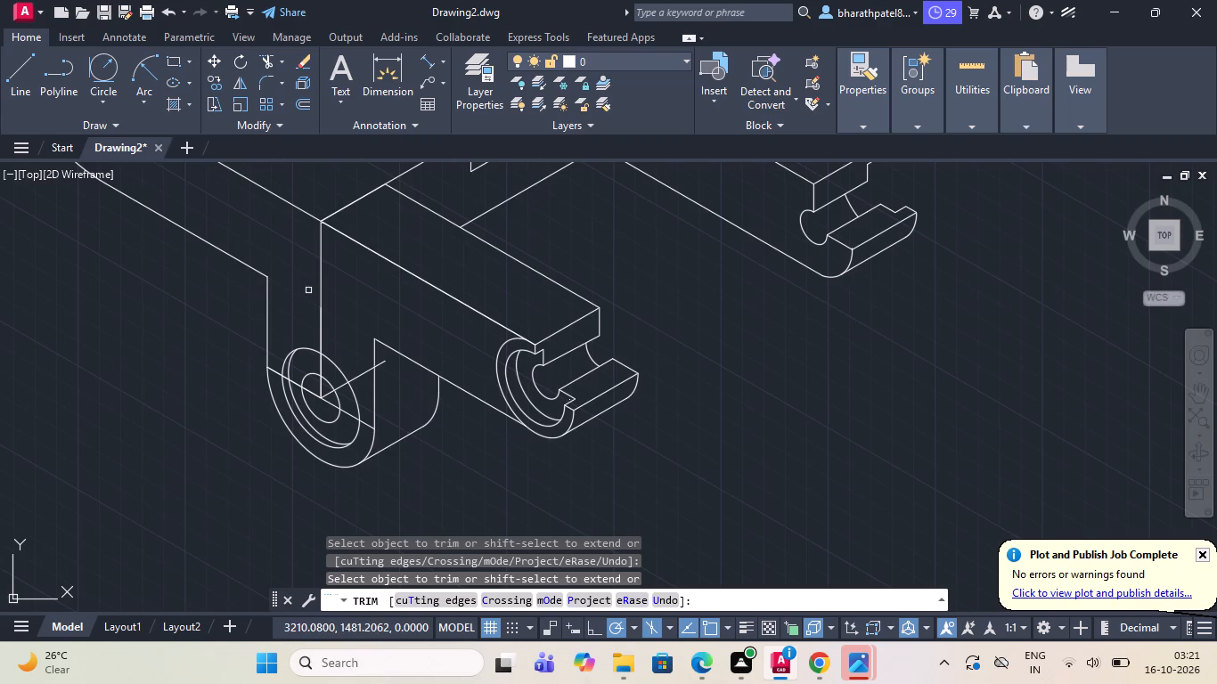
# Trim away the lug's vertical centre line from the arm's upper edge down to the ellipse centre.
pyautogui.click(321, 303)
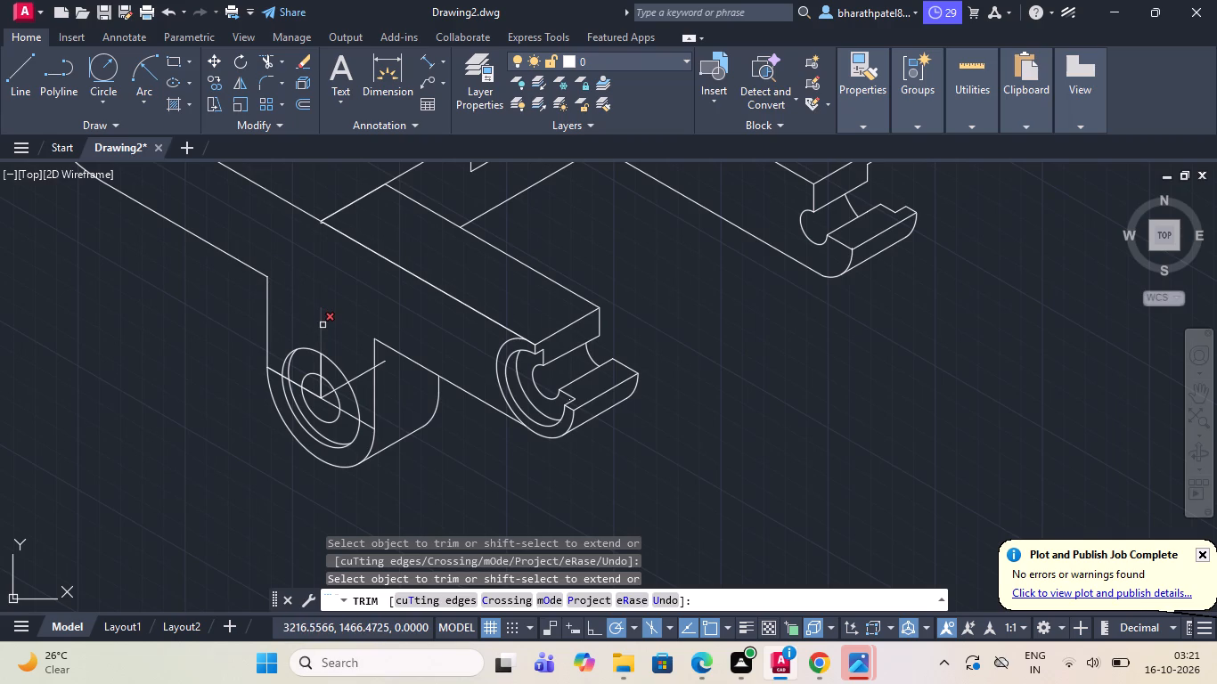
pyautogui.click(323, 325)
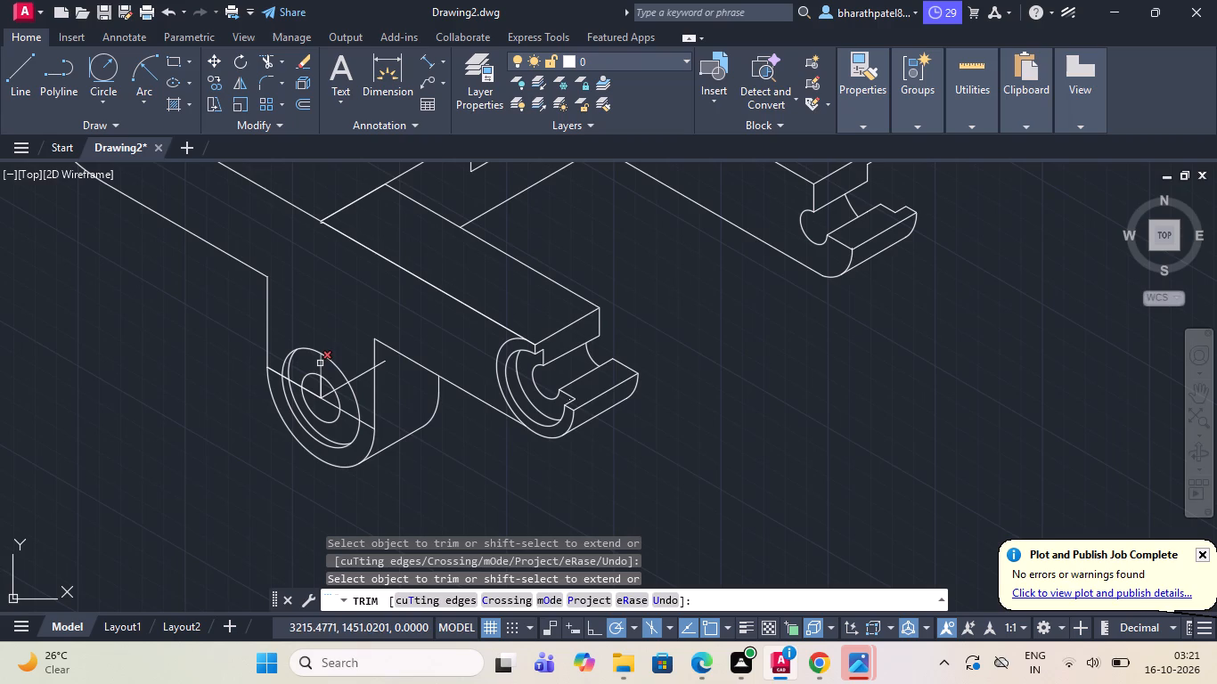
pyautogui.click(320, 363)
pyautogui.click(320, 363)
pyautogui.scroll(3, 320, 363)
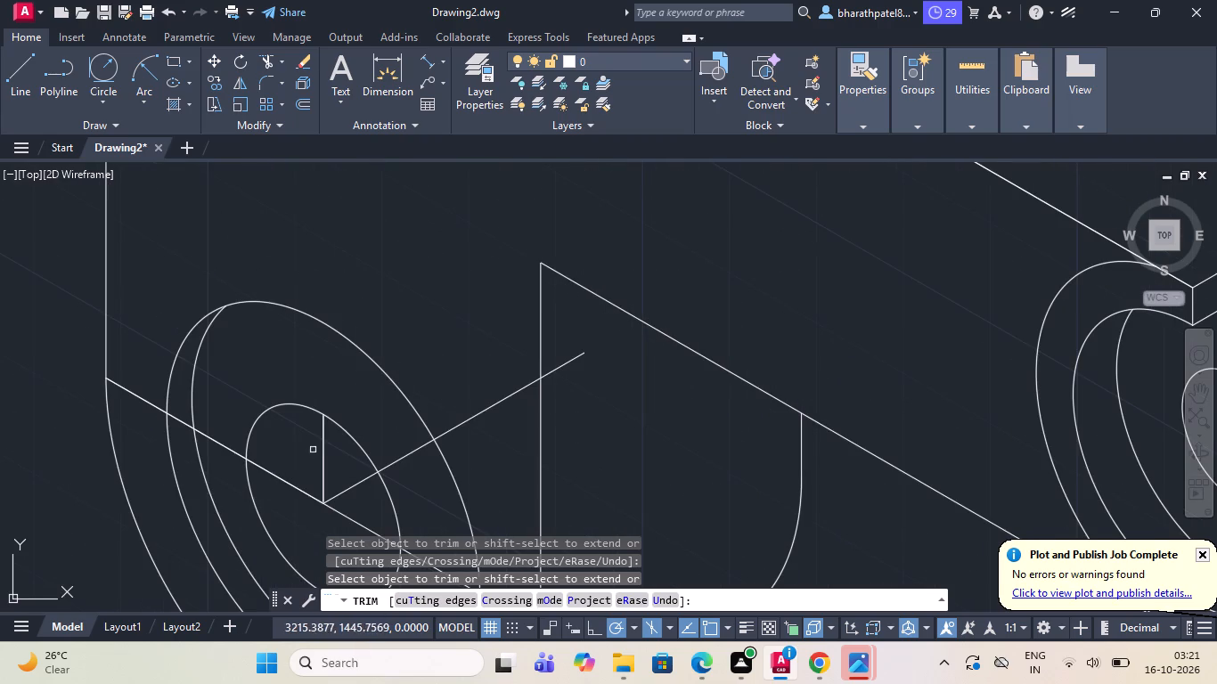
pyautogui.click(321, 449)
pyautogui.click(321, 449)
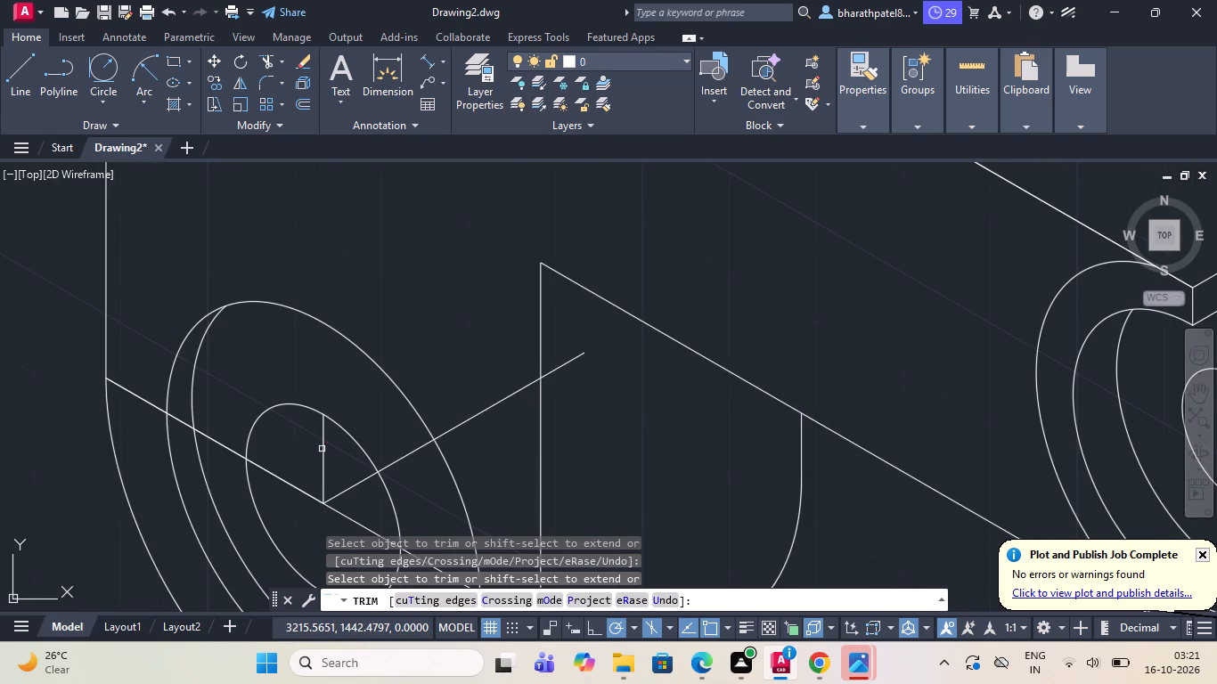
pyautogui.click(329, 452)
pyautogui.click(304, 446)
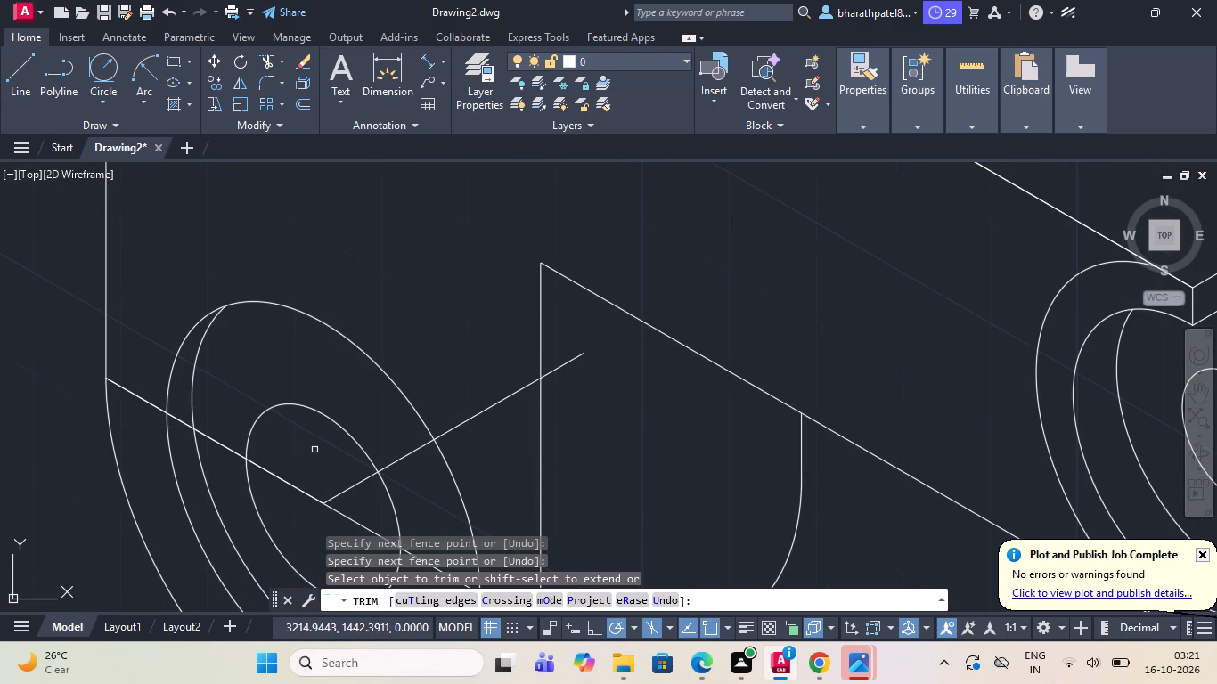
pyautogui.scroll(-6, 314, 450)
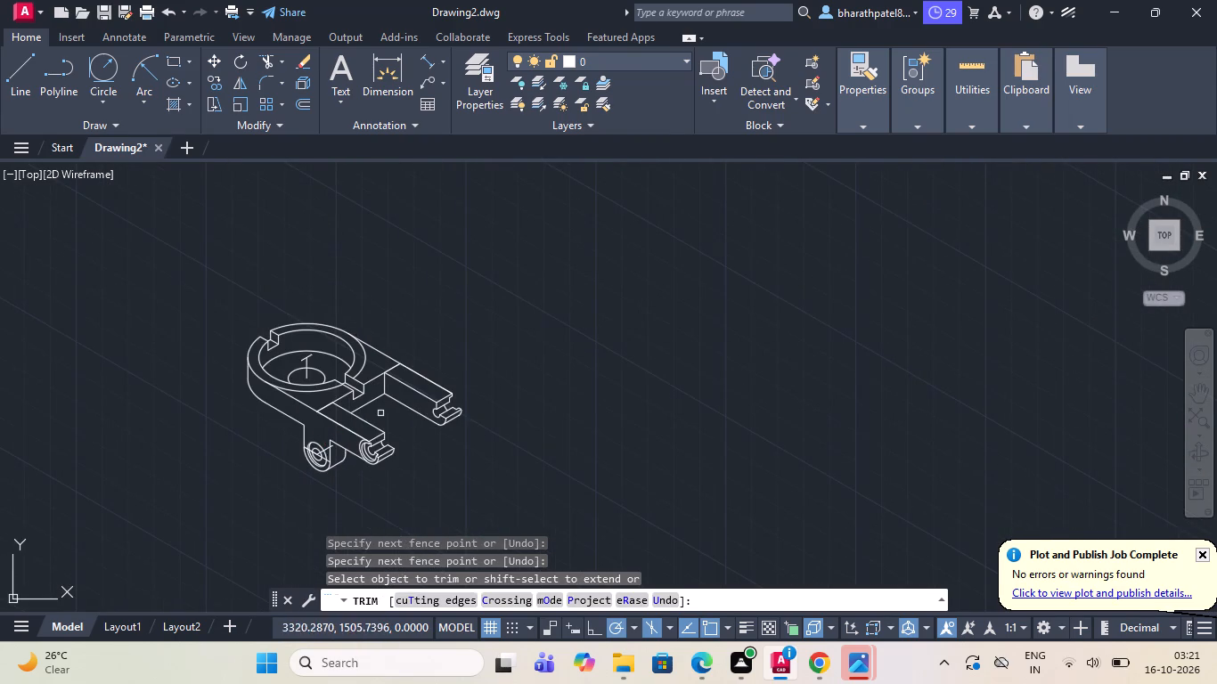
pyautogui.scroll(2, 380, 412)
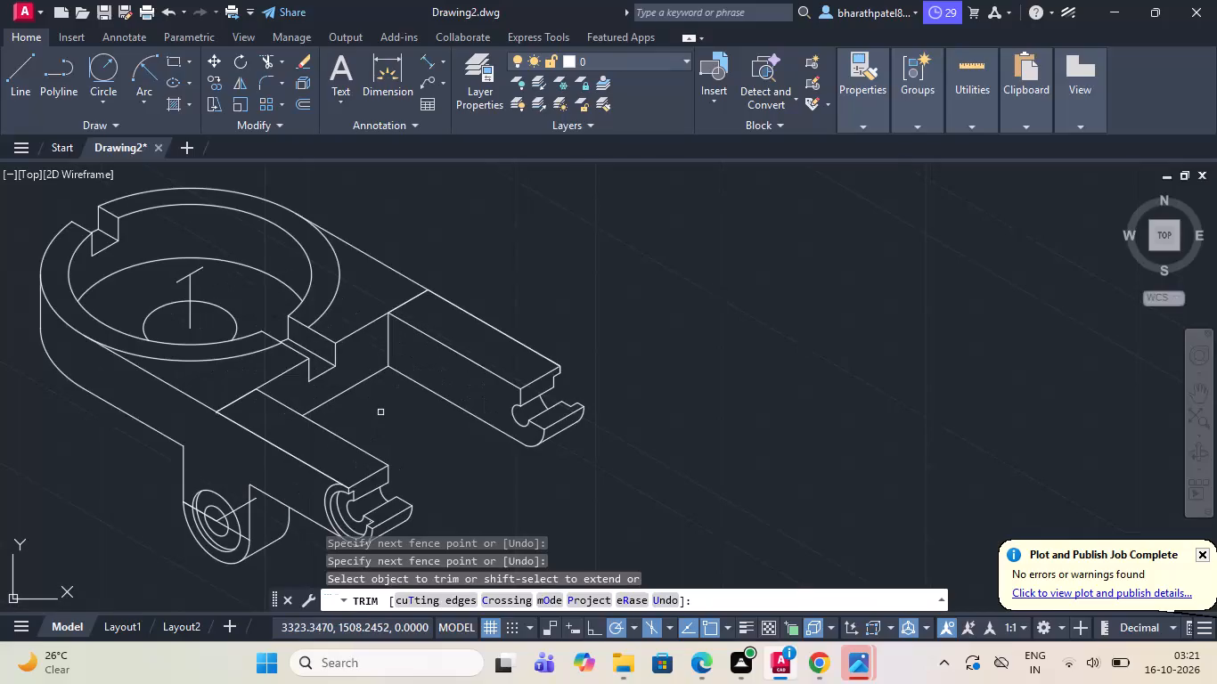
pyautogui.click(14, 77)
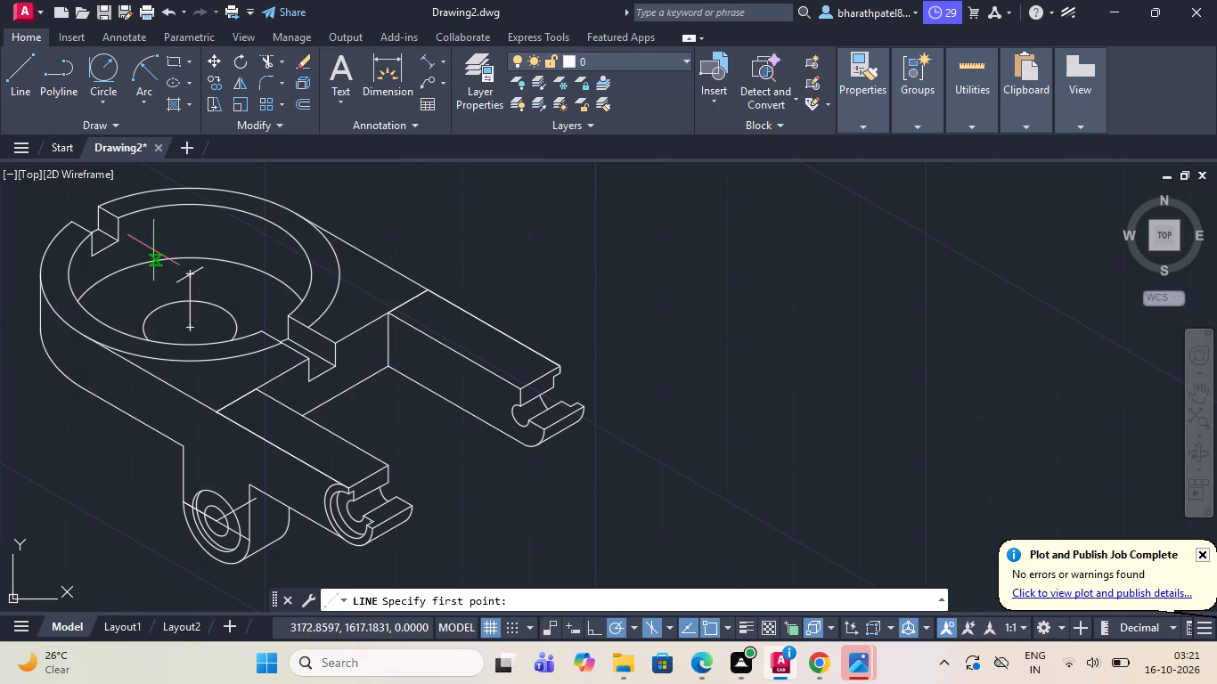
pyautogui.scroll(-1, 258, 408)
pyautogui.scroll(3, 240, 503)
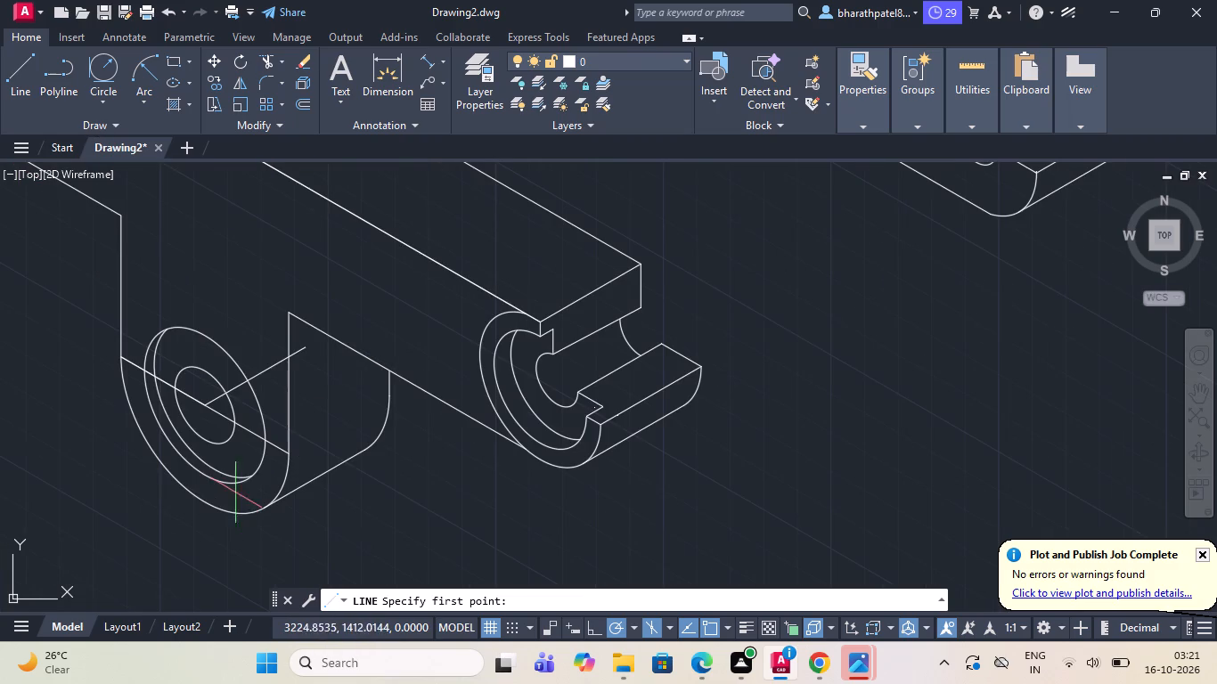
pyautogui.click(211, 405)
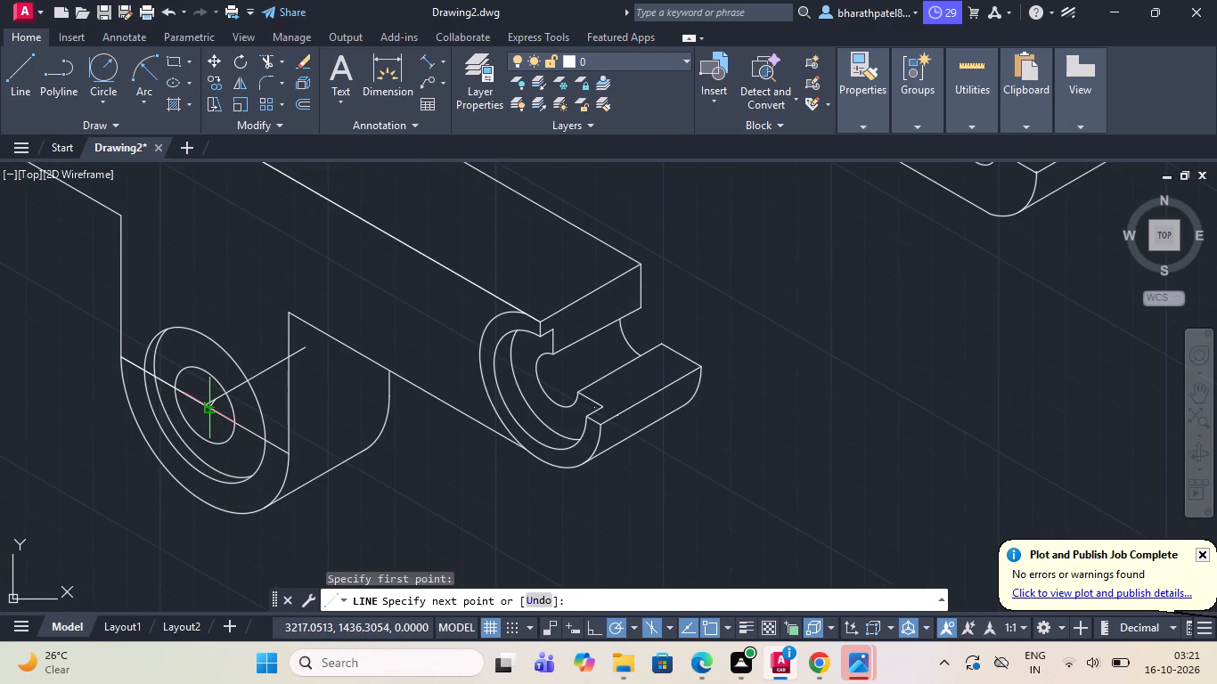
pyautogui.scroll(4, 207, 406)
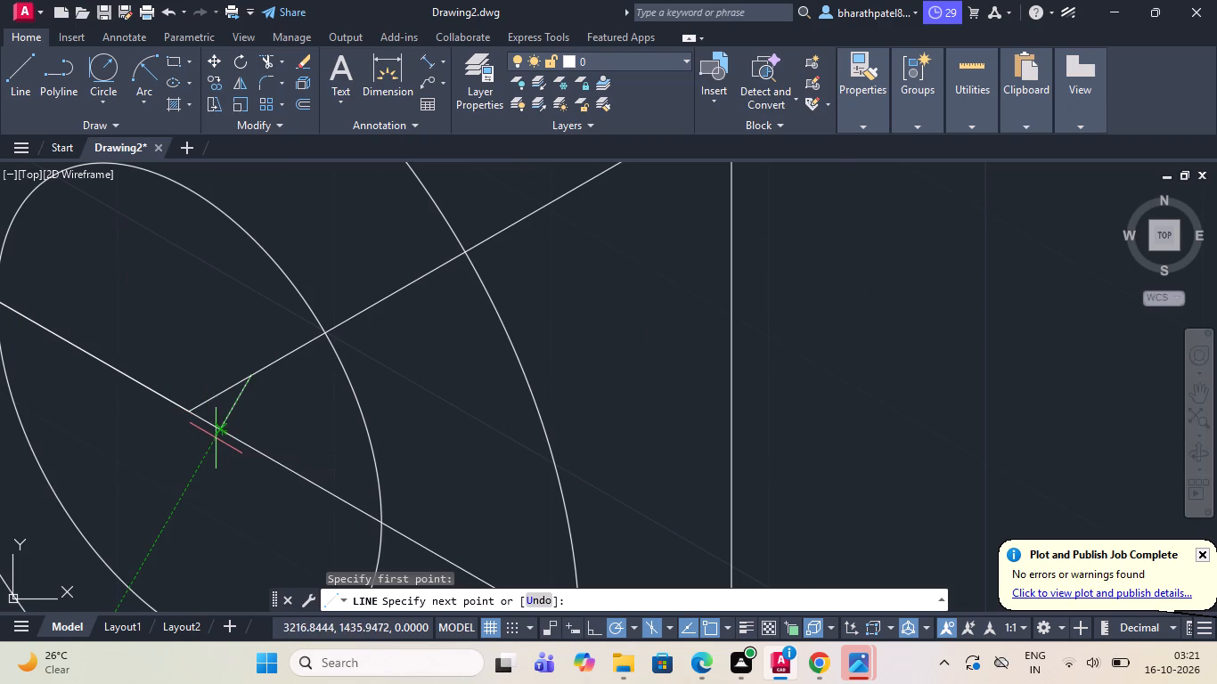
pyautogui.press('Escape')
# Draw a 160-unit construction line from the centre of the lug's hole along the 30° receding direction toward the far arm.
pyautogui.click(14, 67)
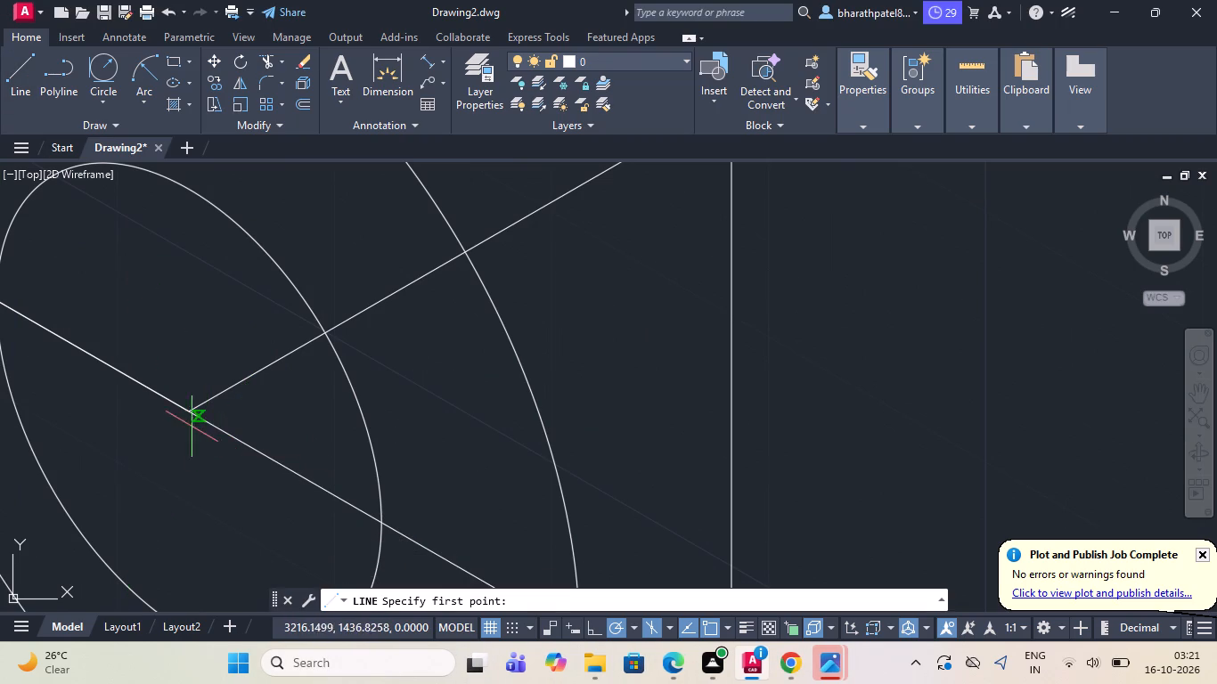
pyautogui.click(192, 412)
pyautogui.scroll(-7, 192, 411)
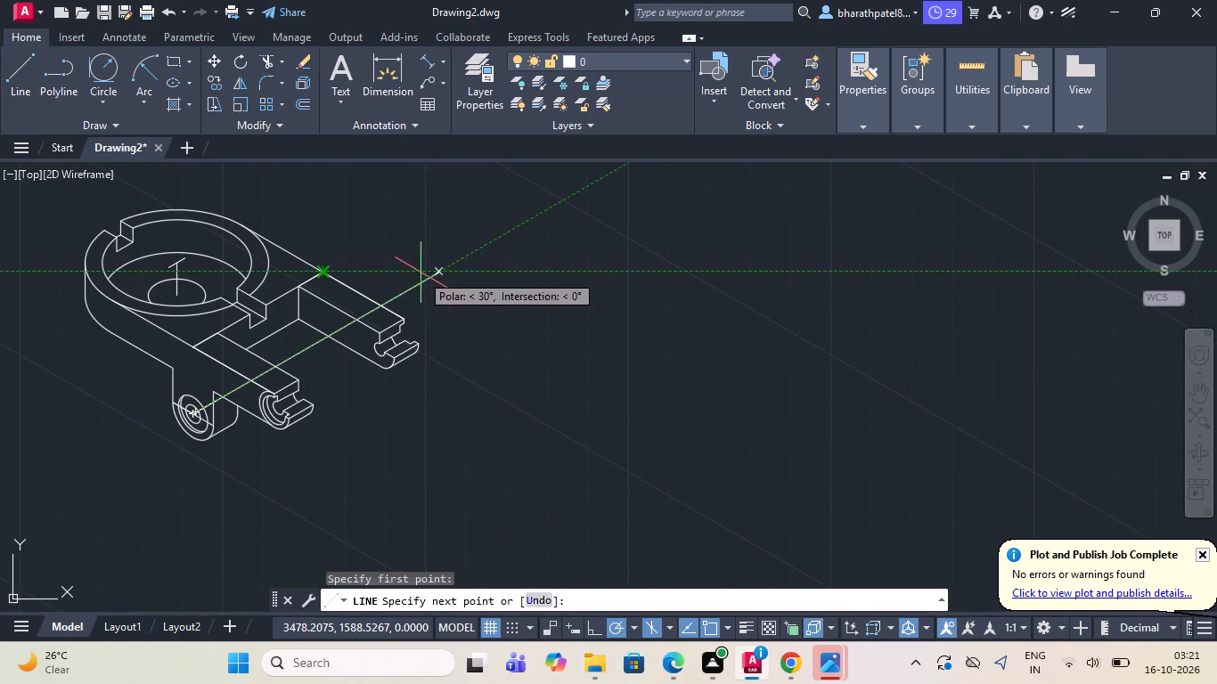
pyautogui.scroll(2, 418, 269)
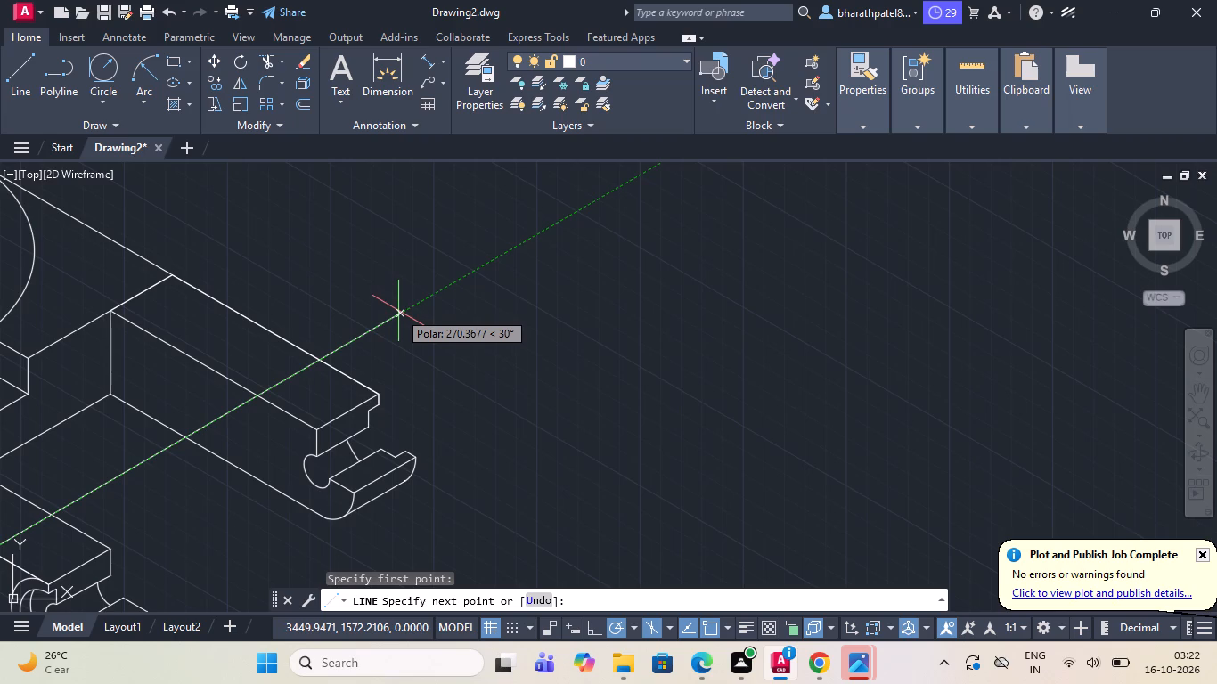
pyautogui.press('1')
pyautogui.press('6')
pyautogui.press('0')
pyautogui.press('Return')
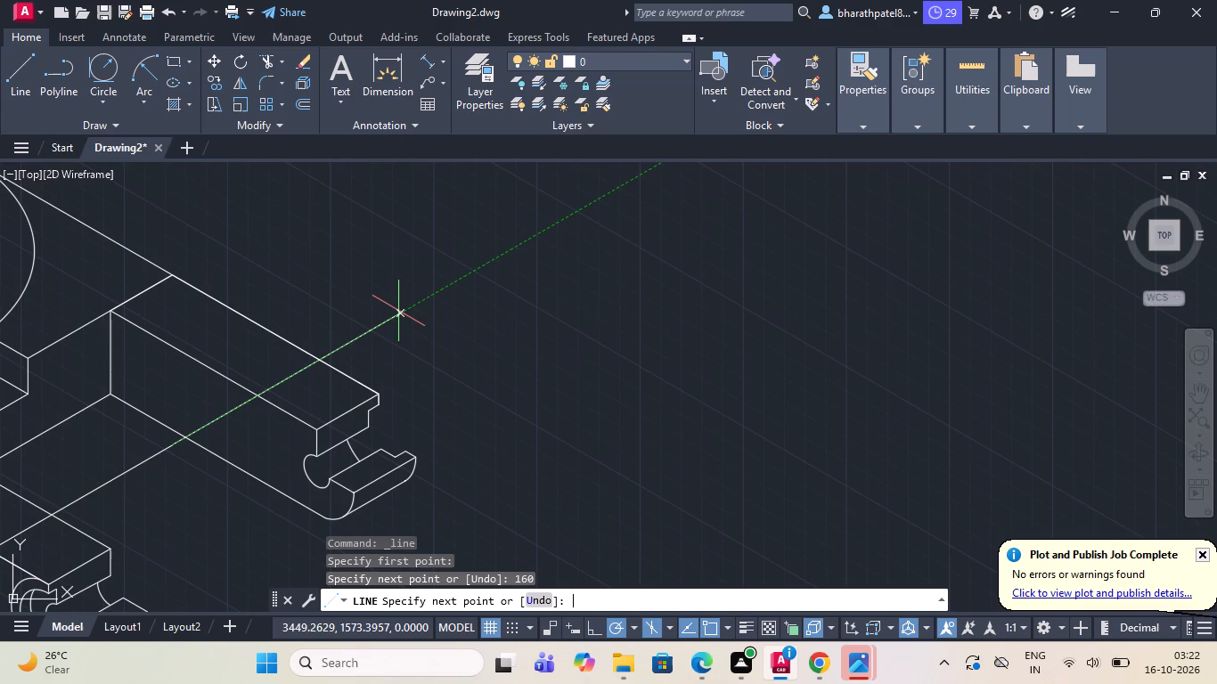
pyautogui.press('Escape')
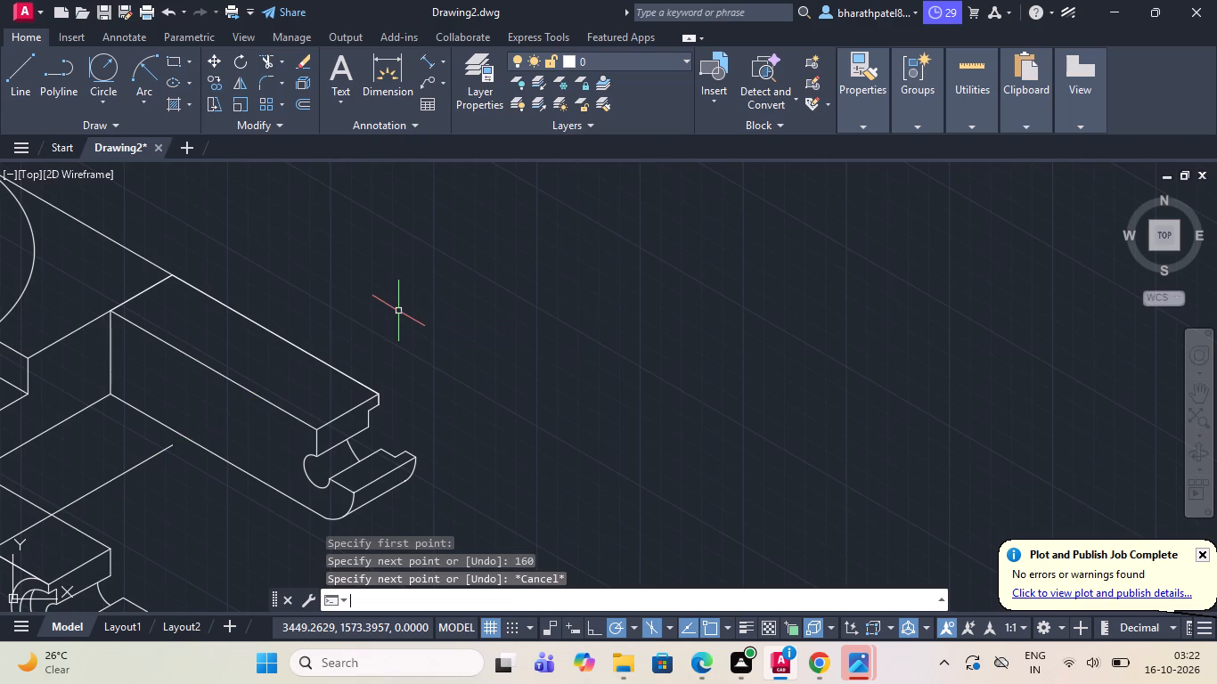
# Copy the lug's vertical edge, front and rear outer arcs, lower tangent line and small hole ellipse from the hole centre to the 160-unit line's far end.
pyautogui.scroll(-2, 403, 360)
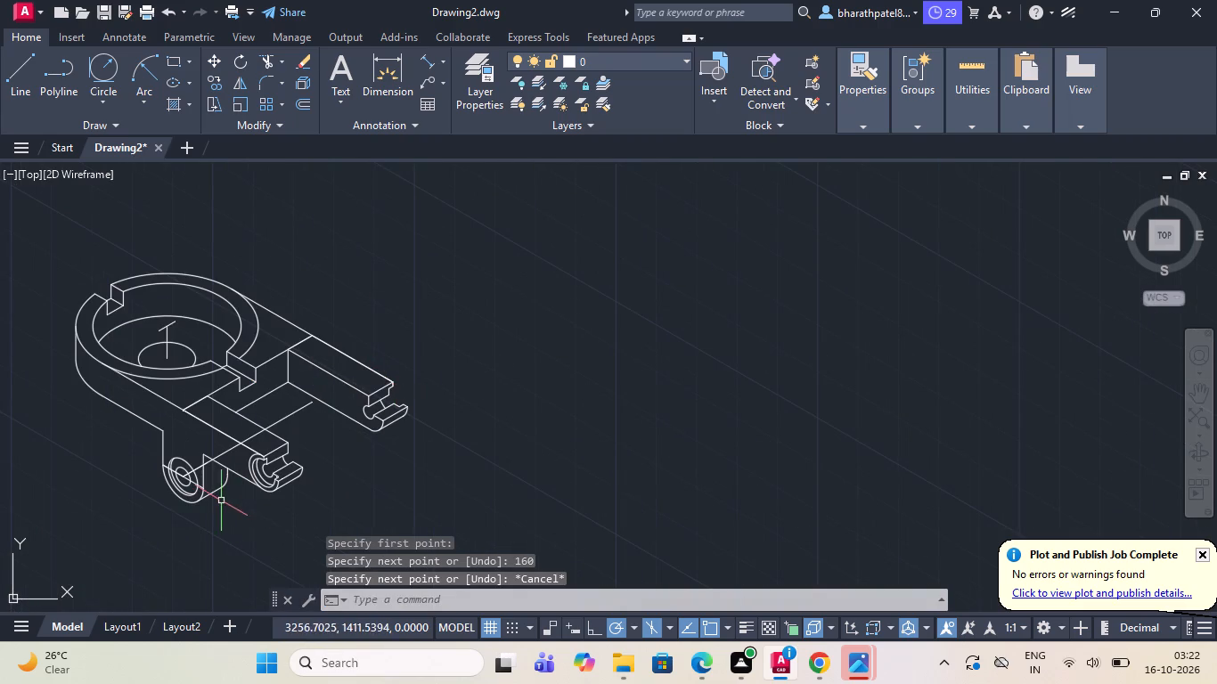
pyautogui.scroll(4, 218, 500)
pyautogui.scroll(-2, 218, 494)
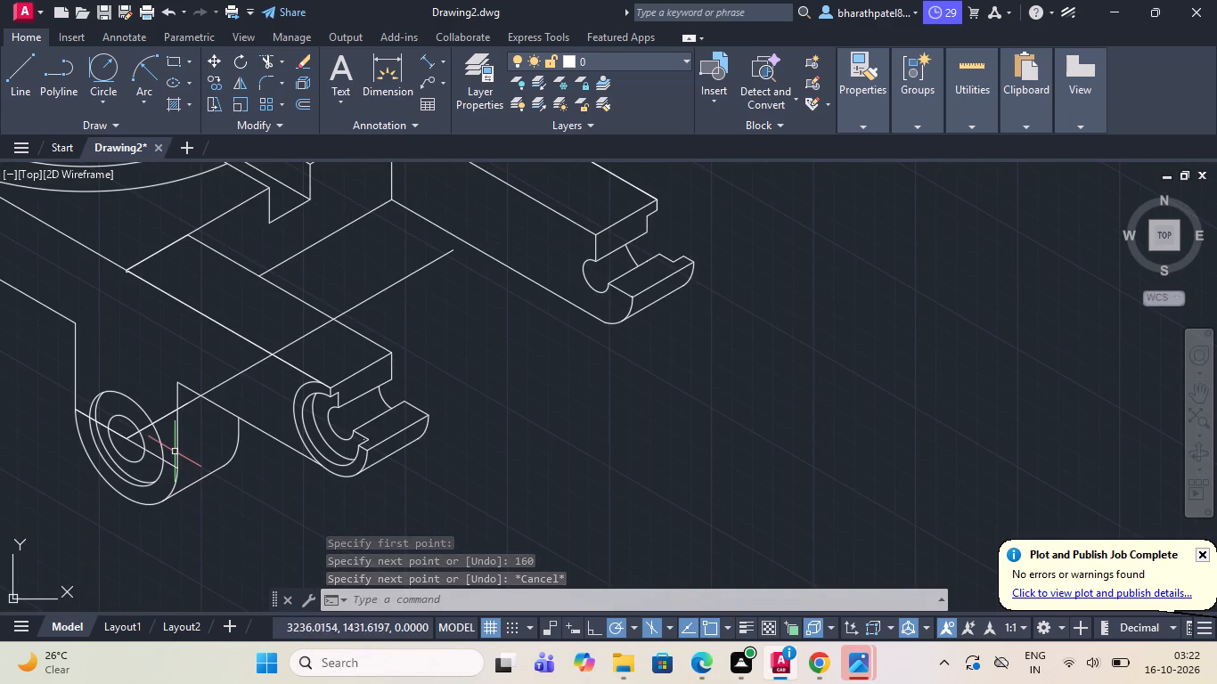
pyautogui.click(177, 445)
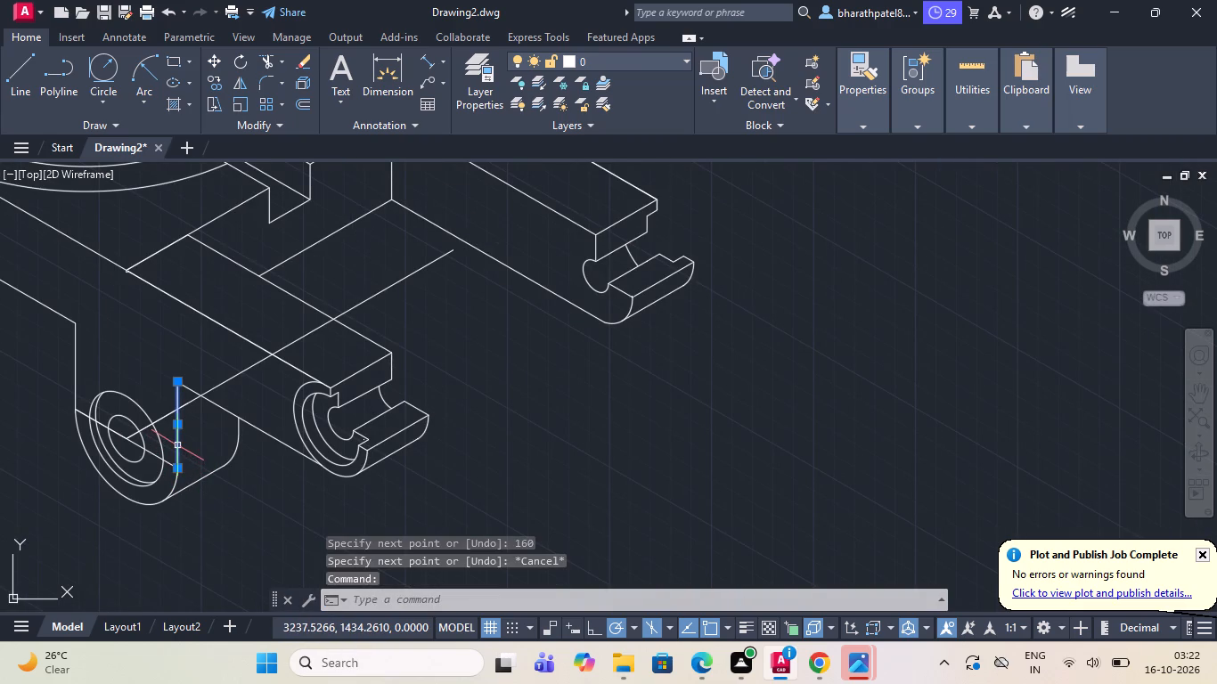
pyautogui.click(238, 441)
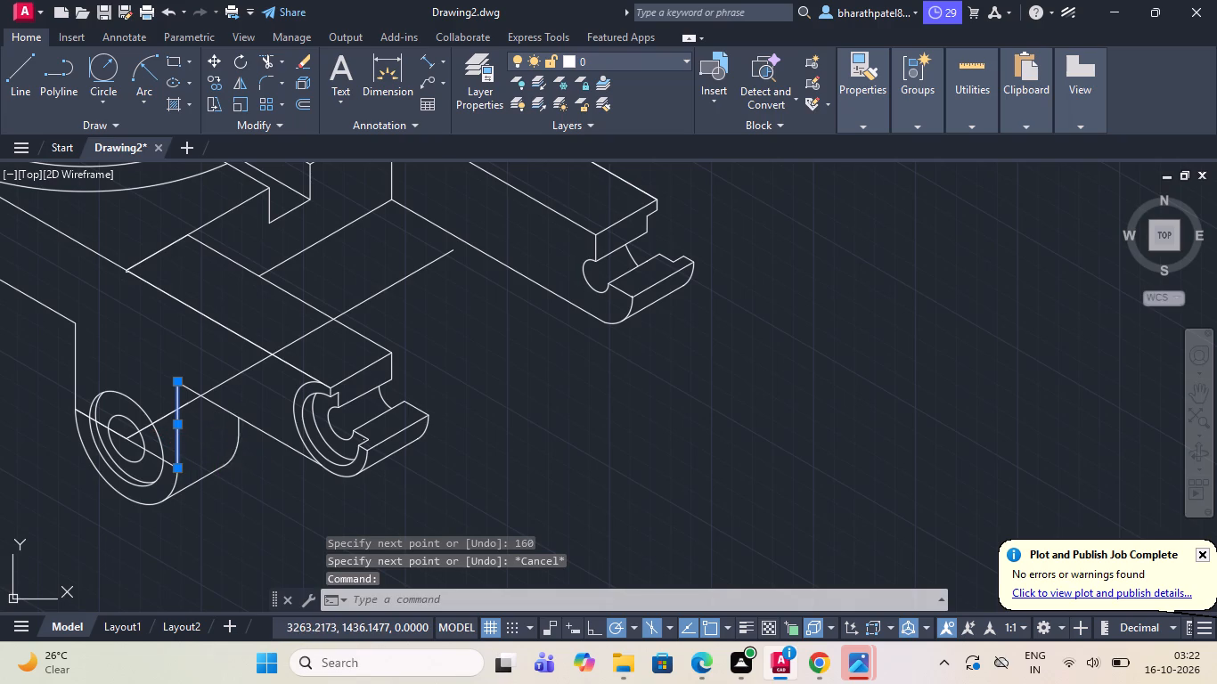
pyautogui.click(200, 477)
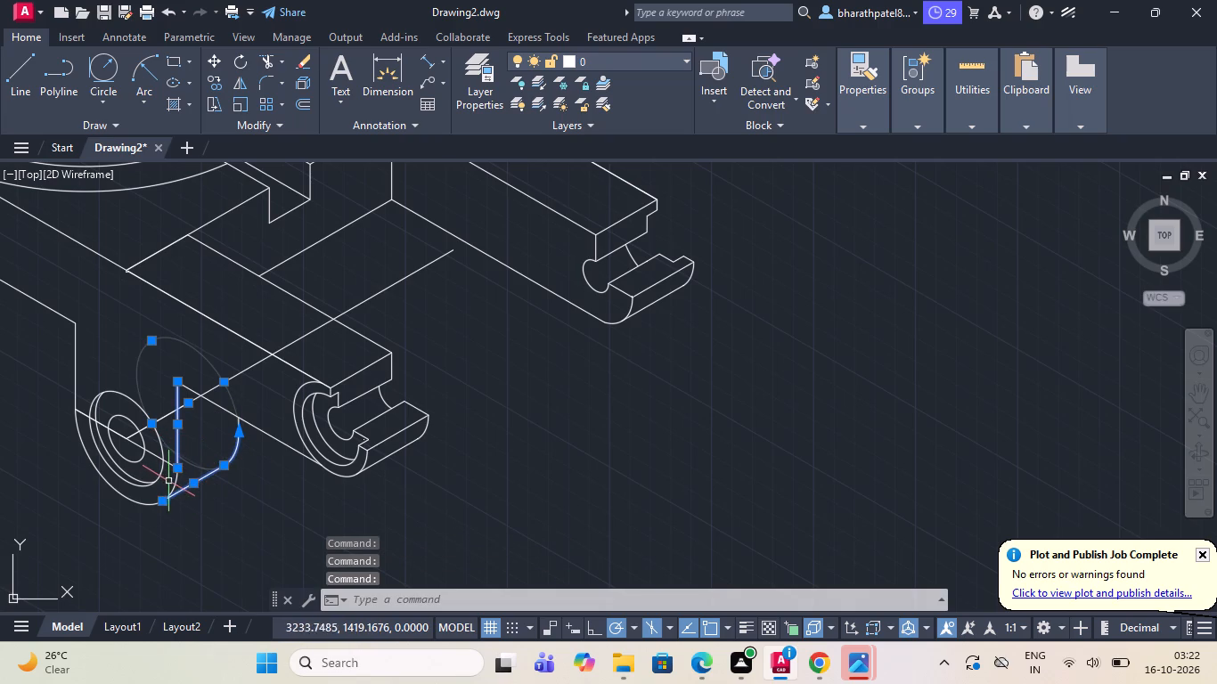
pyautogui.click(177, 481)
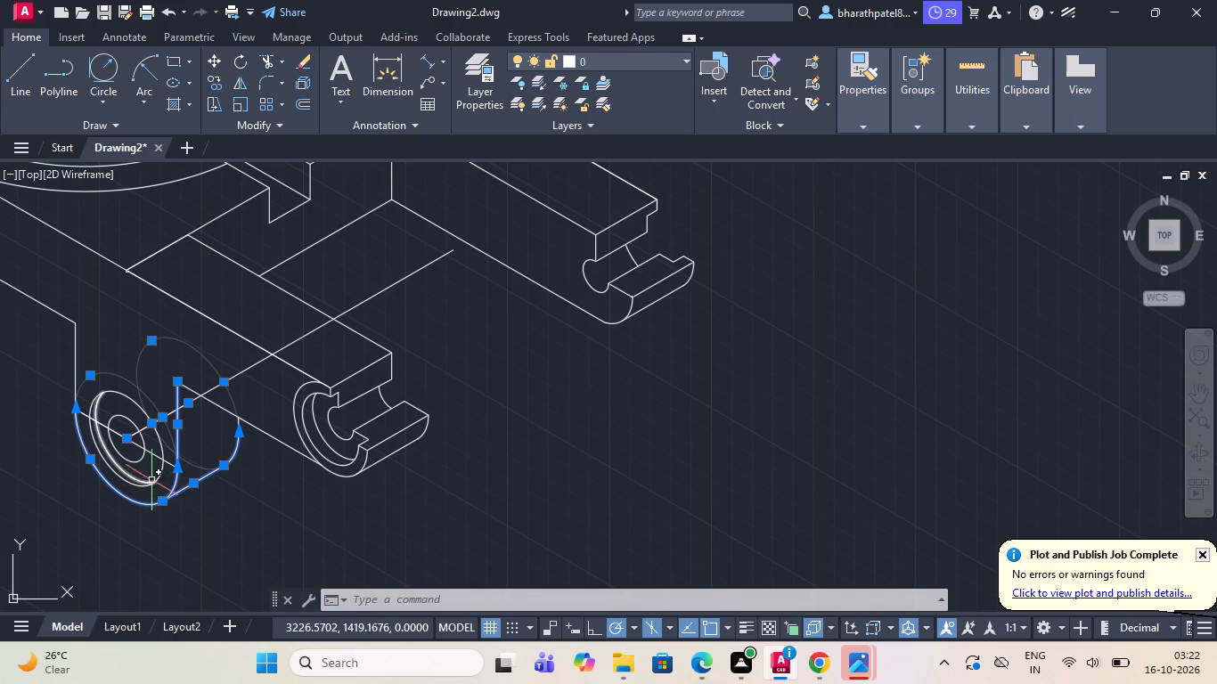
pyautogui.click(141, 444)
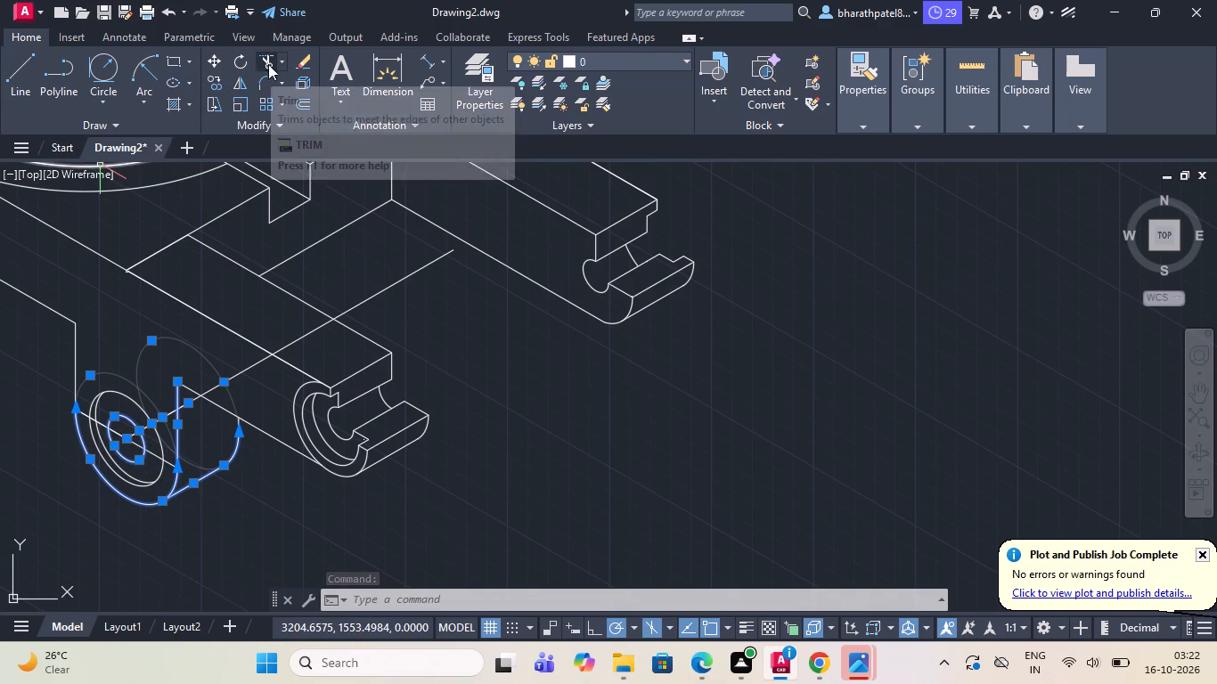
pyautogui.click(213, 79)
pyautogui.scroll(1, 127, 443)
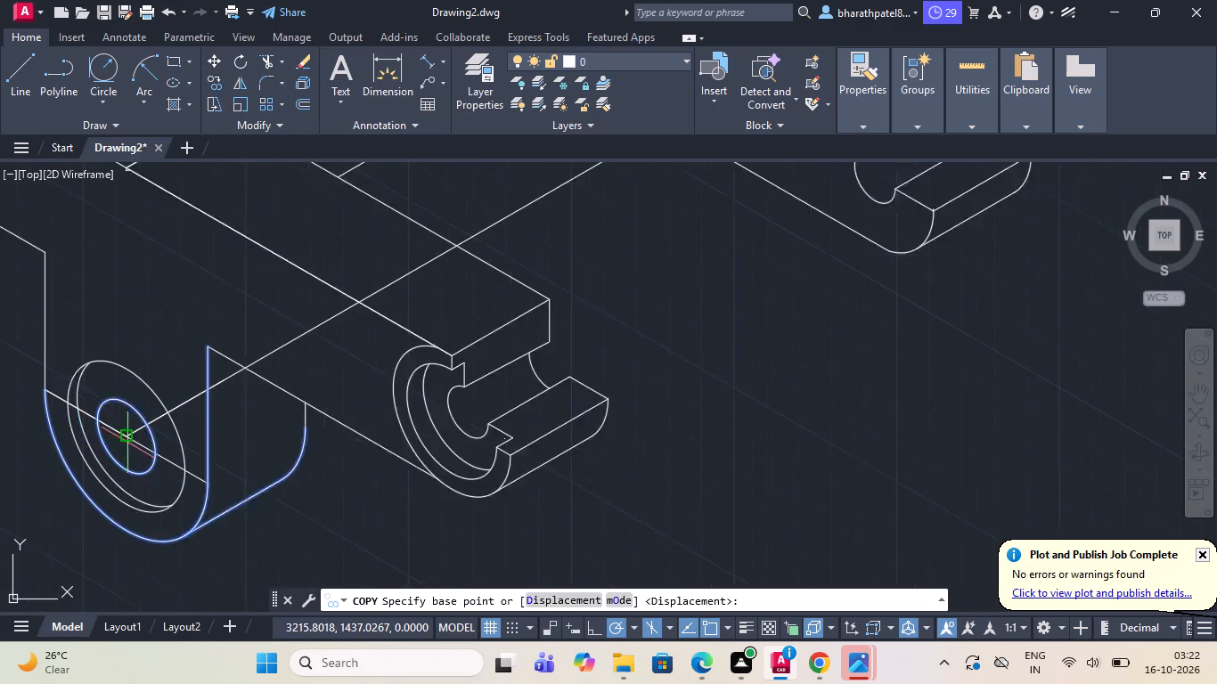
pyautogui.scroll(1, 127, 443)
pyautogui.click(125, 436)
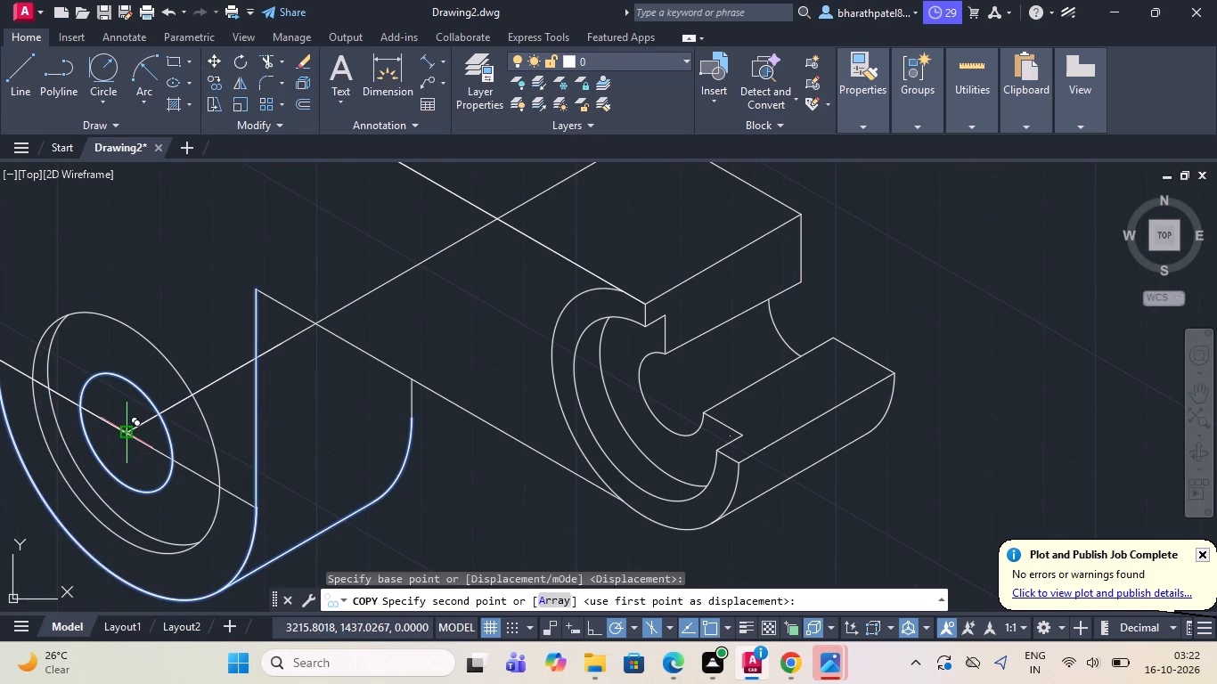
pyautogui.scroll(-4, 127, 433)
pyautogui.scroll(4, 251, 366)
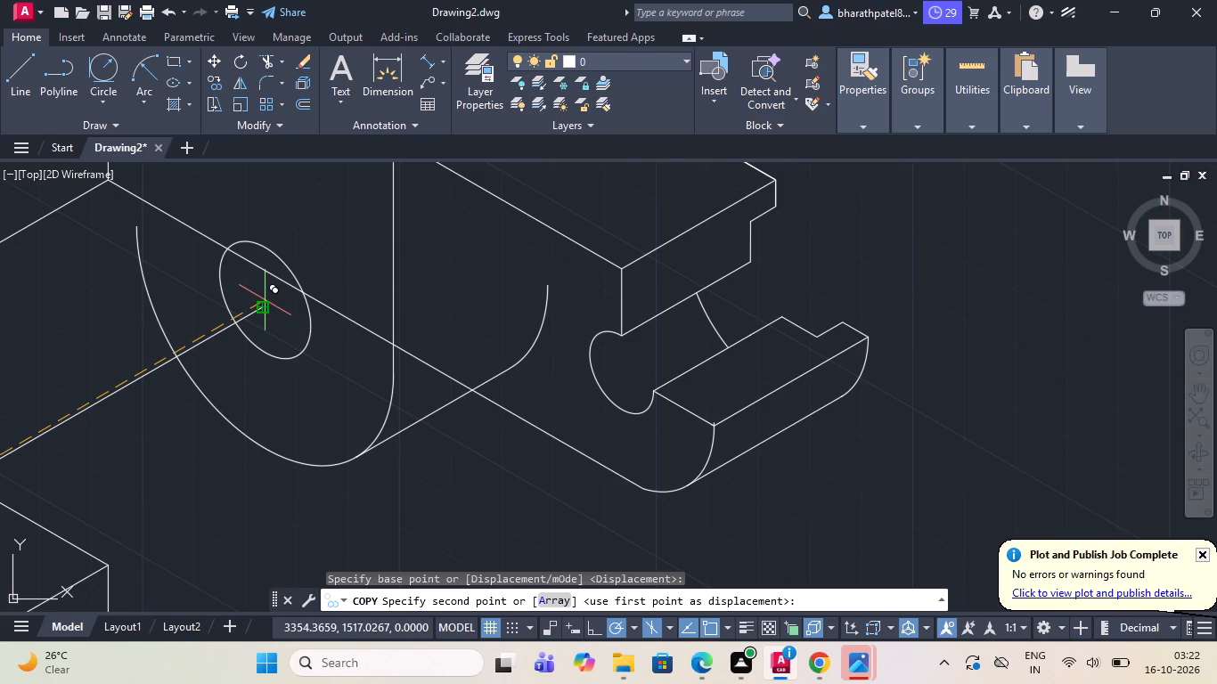
pyautogui.click(266, 306)
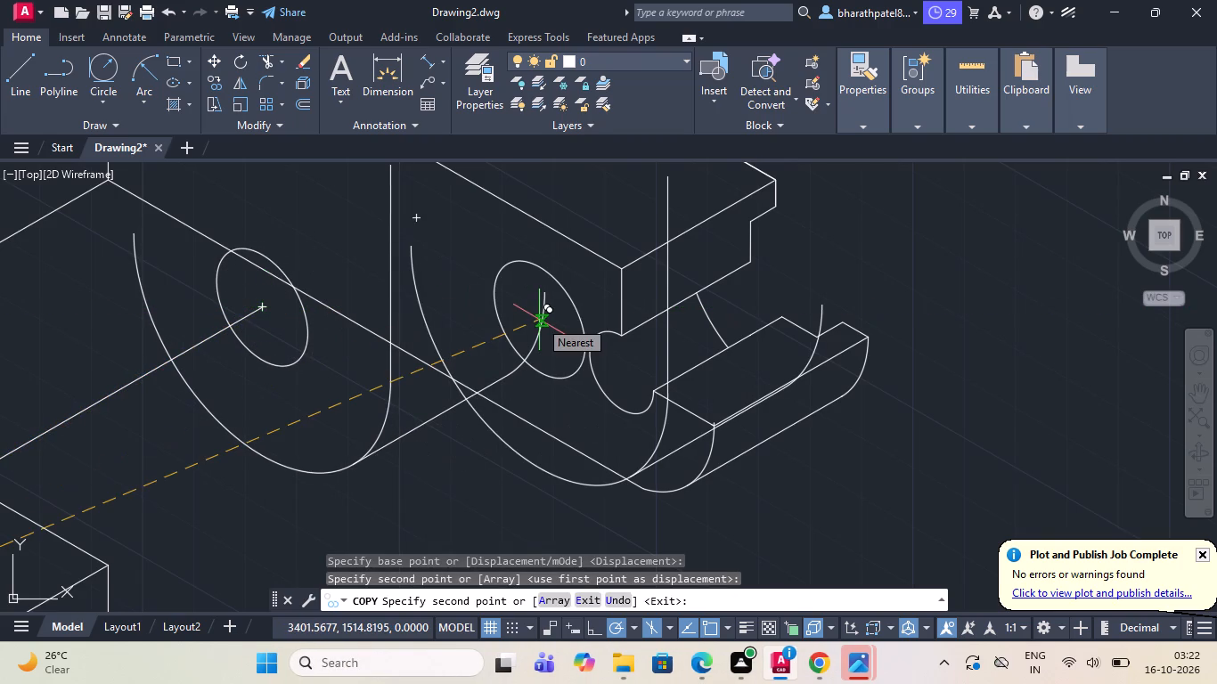
pyautogui.press('Escape')
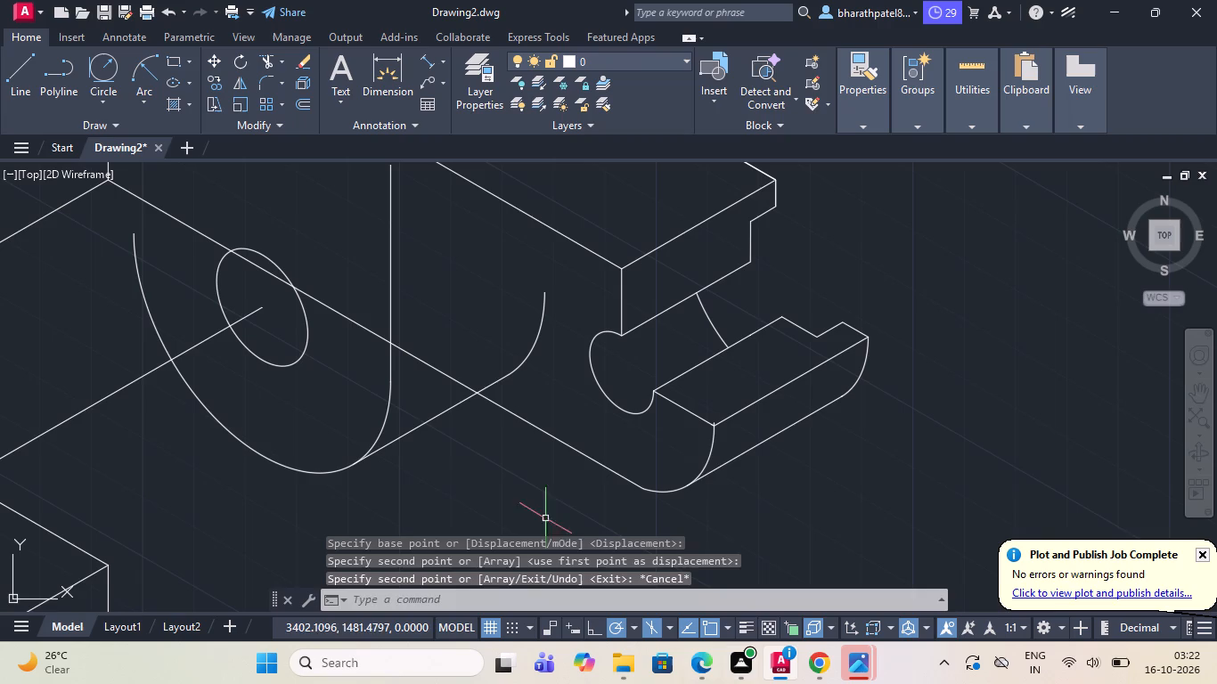
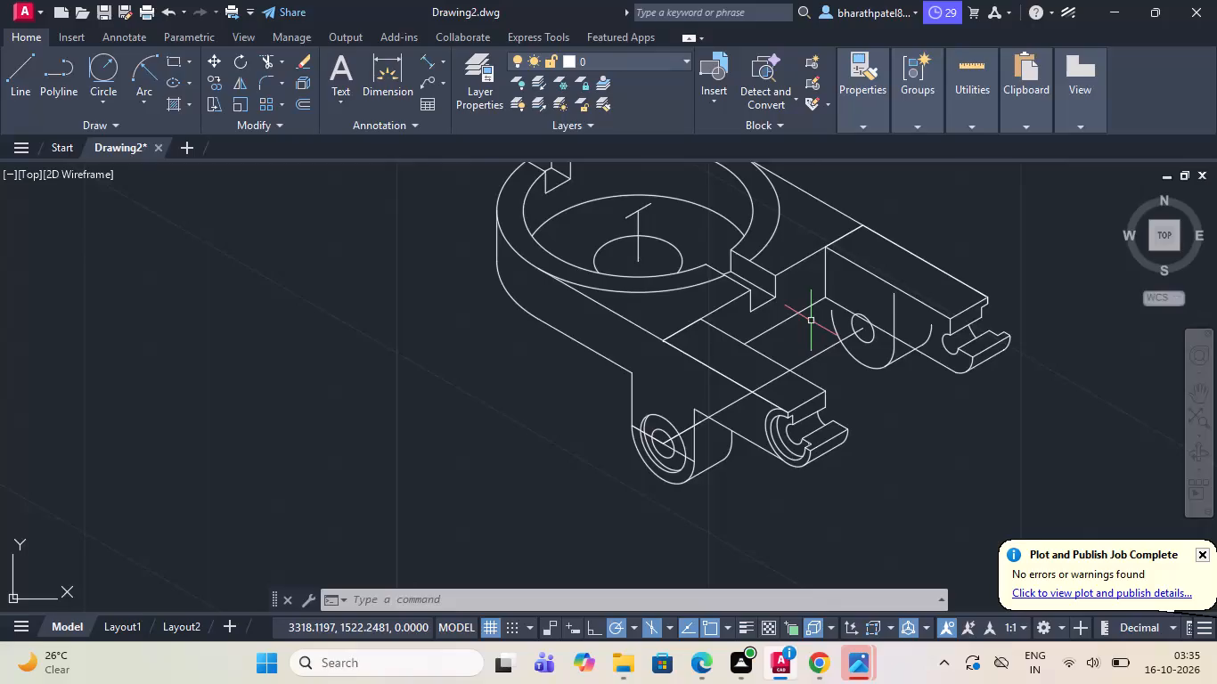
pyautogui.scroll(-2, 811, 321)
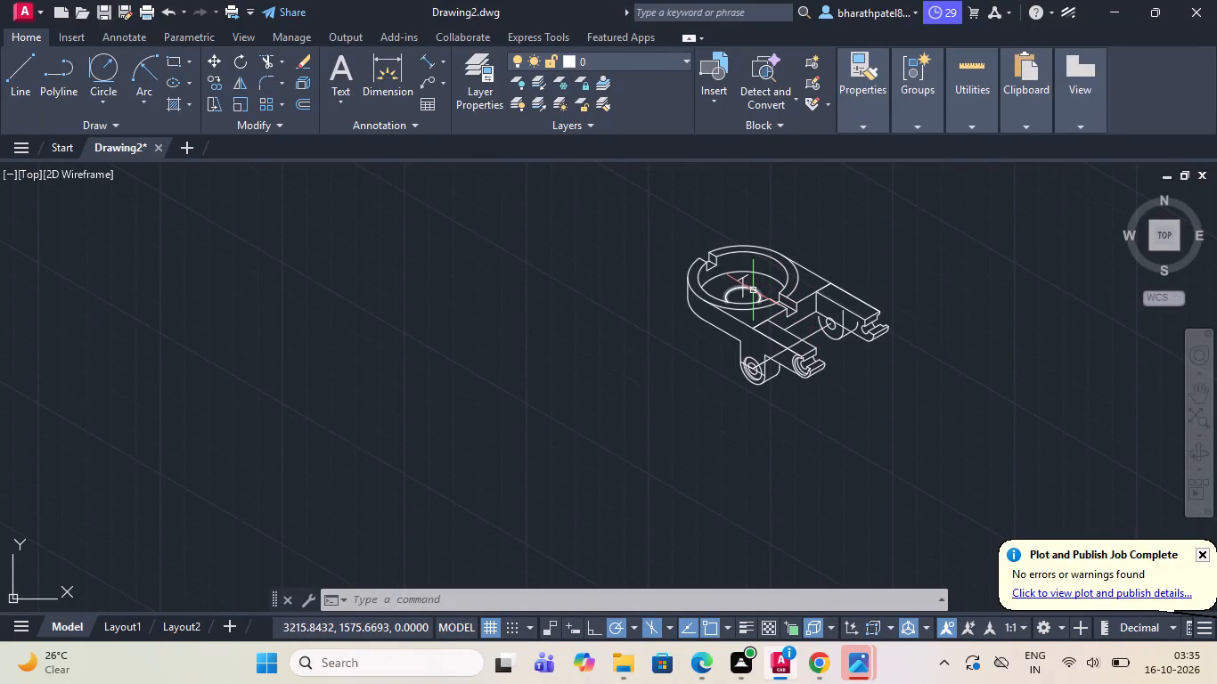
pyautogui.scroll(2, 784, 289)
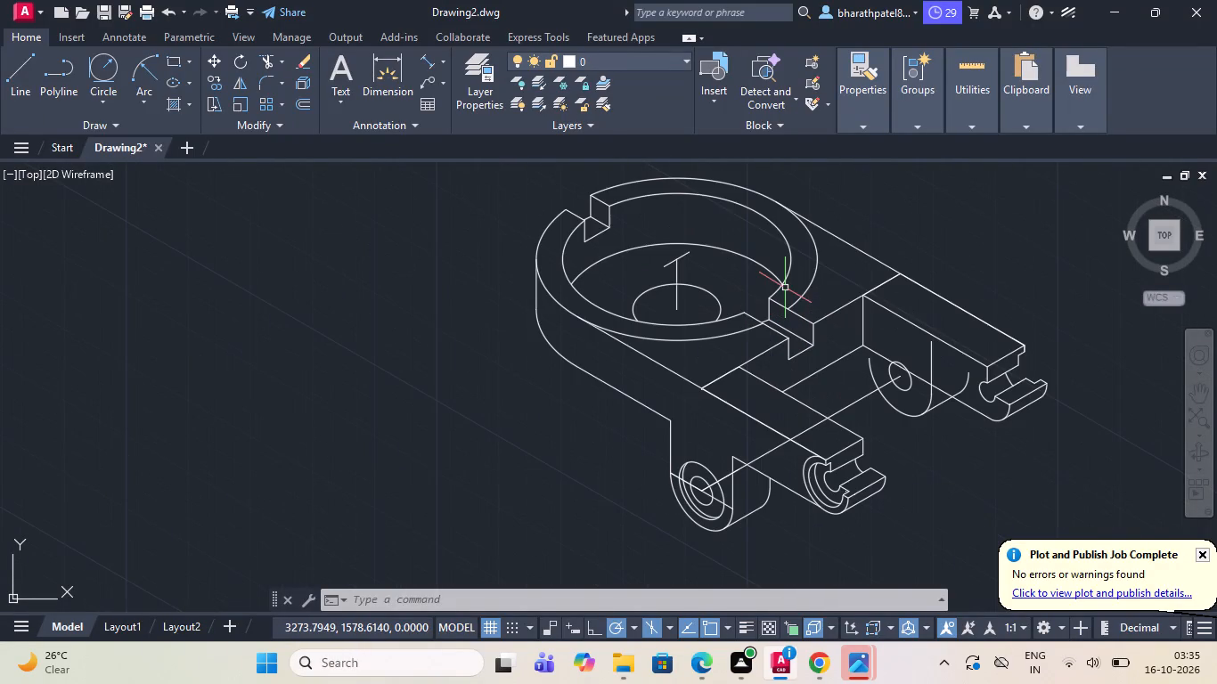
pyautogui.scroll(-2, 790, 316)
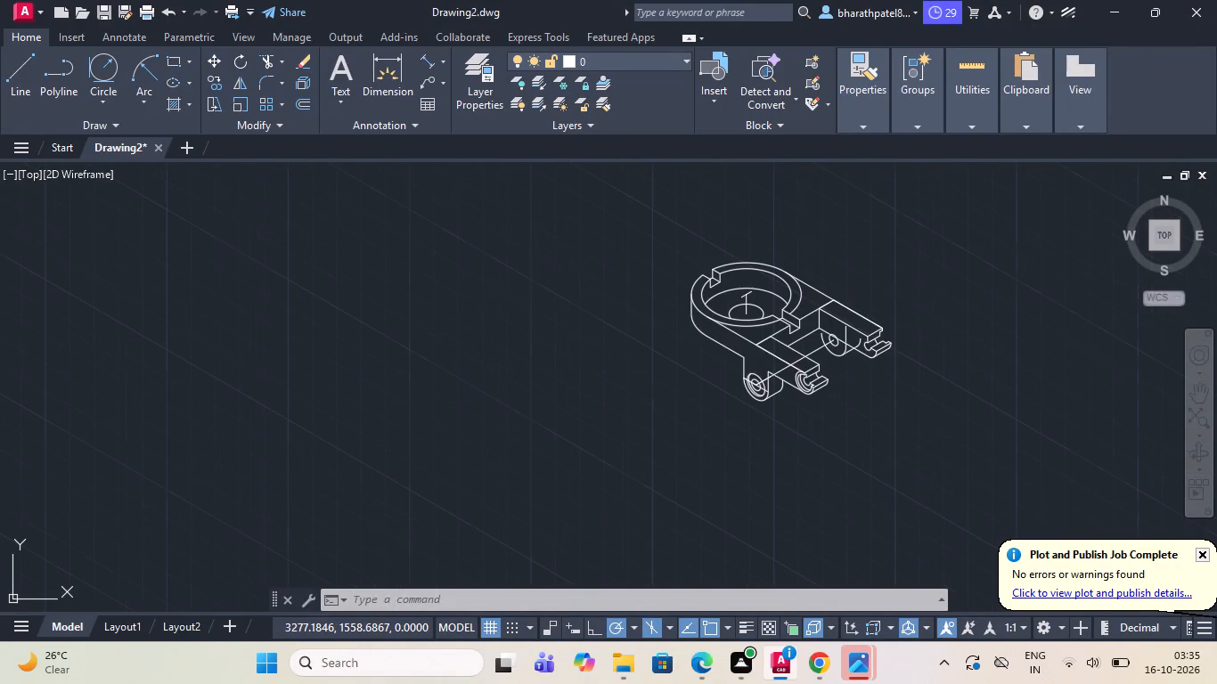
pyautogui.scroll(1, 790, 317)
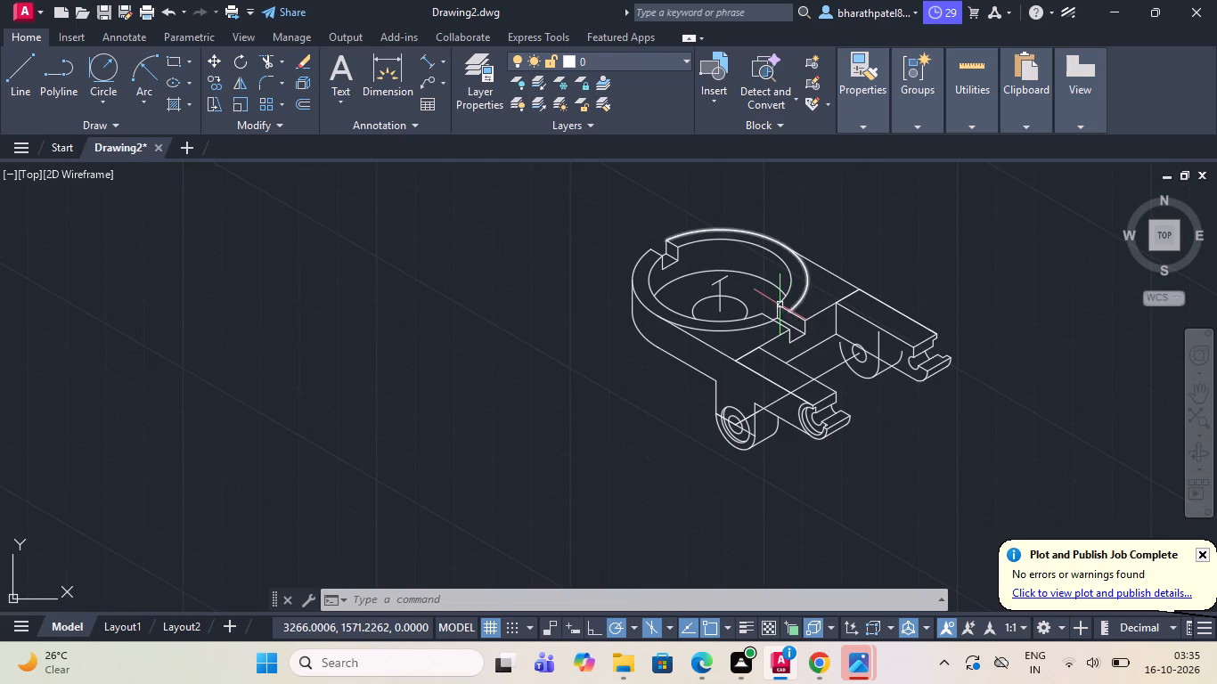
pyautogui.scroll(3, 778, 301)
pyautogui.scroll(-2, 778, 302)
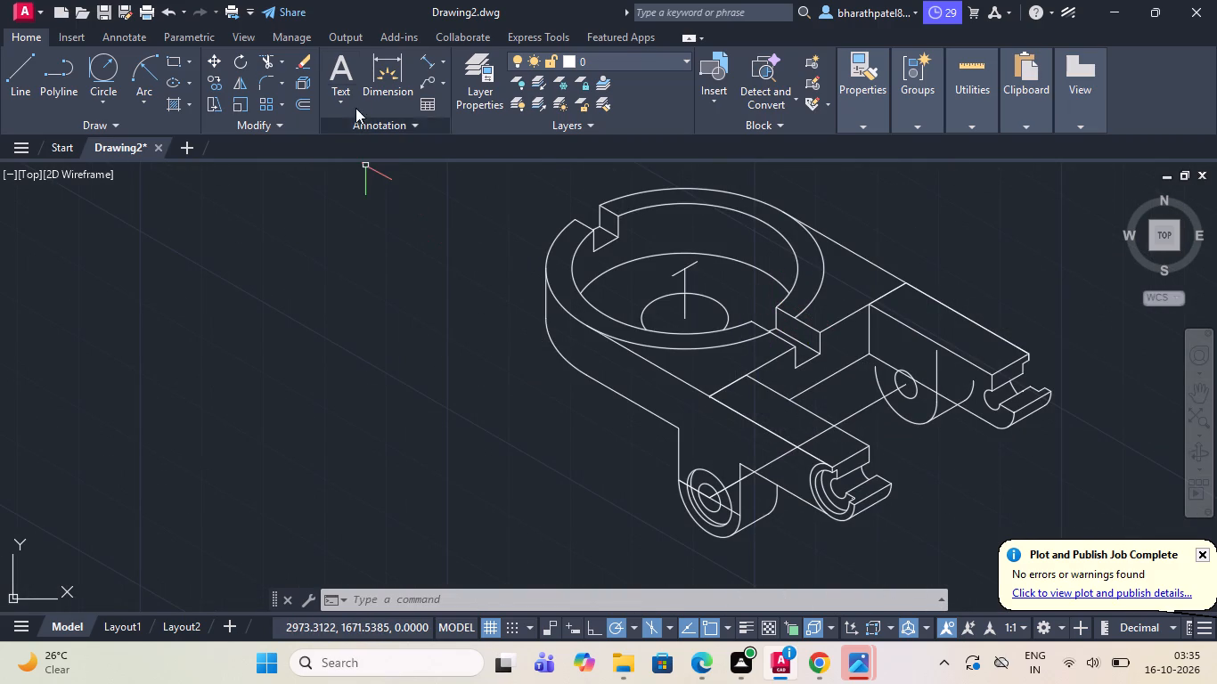
# Trim the 160-unit construction line between the two lugs, from the far lug's outer arc across the near arm to the near lug's vertical edge.
pyautogui.click(268, 62)
pyautogui.scroll(-1, 796, 404)
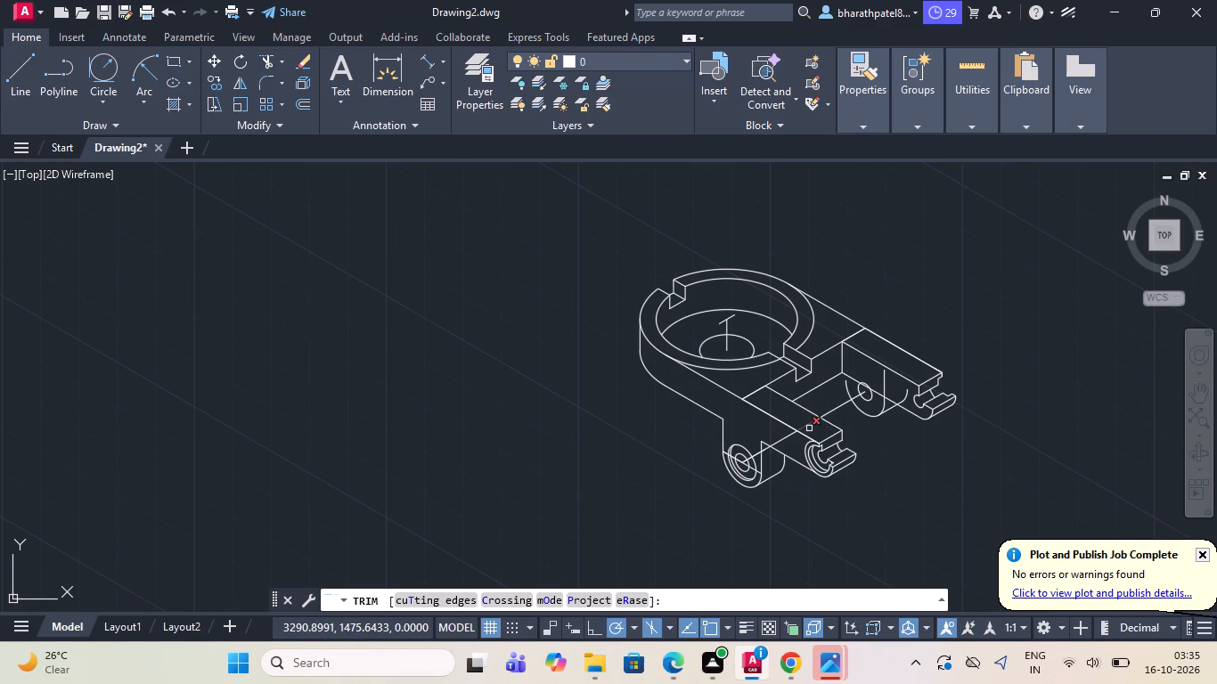
pyautogui.click(808, 426)
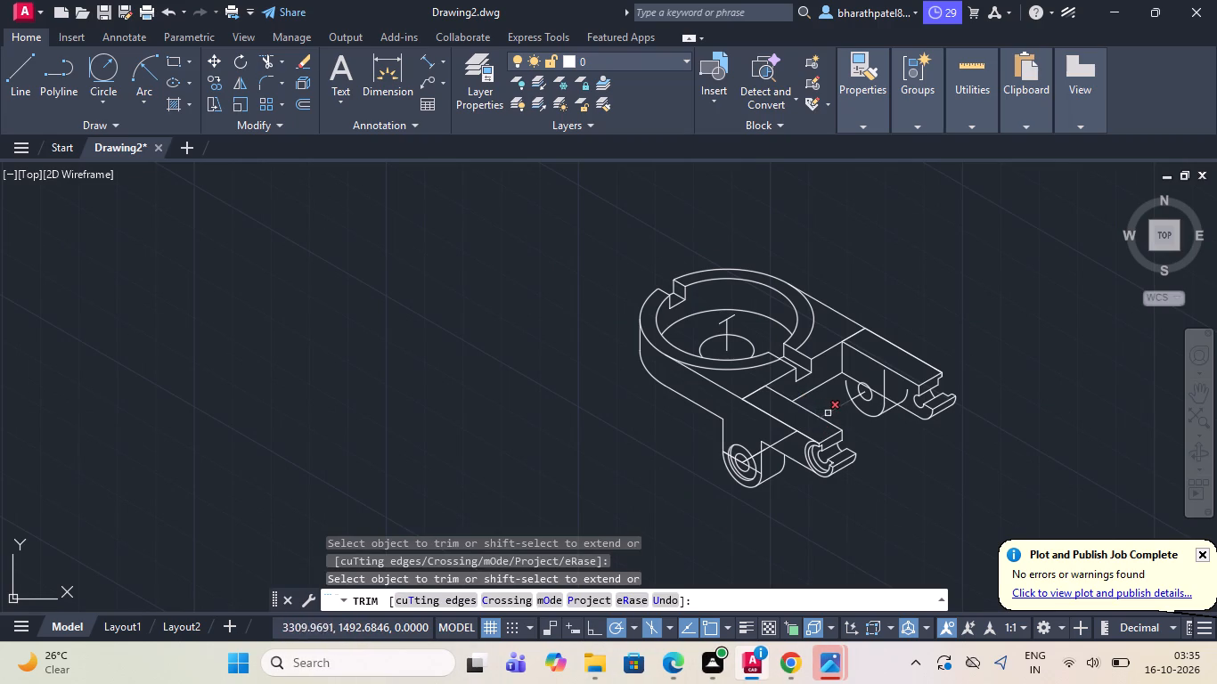
pyautogui.click(829, 413)
pyautogui.scroll(3, 772, 449)
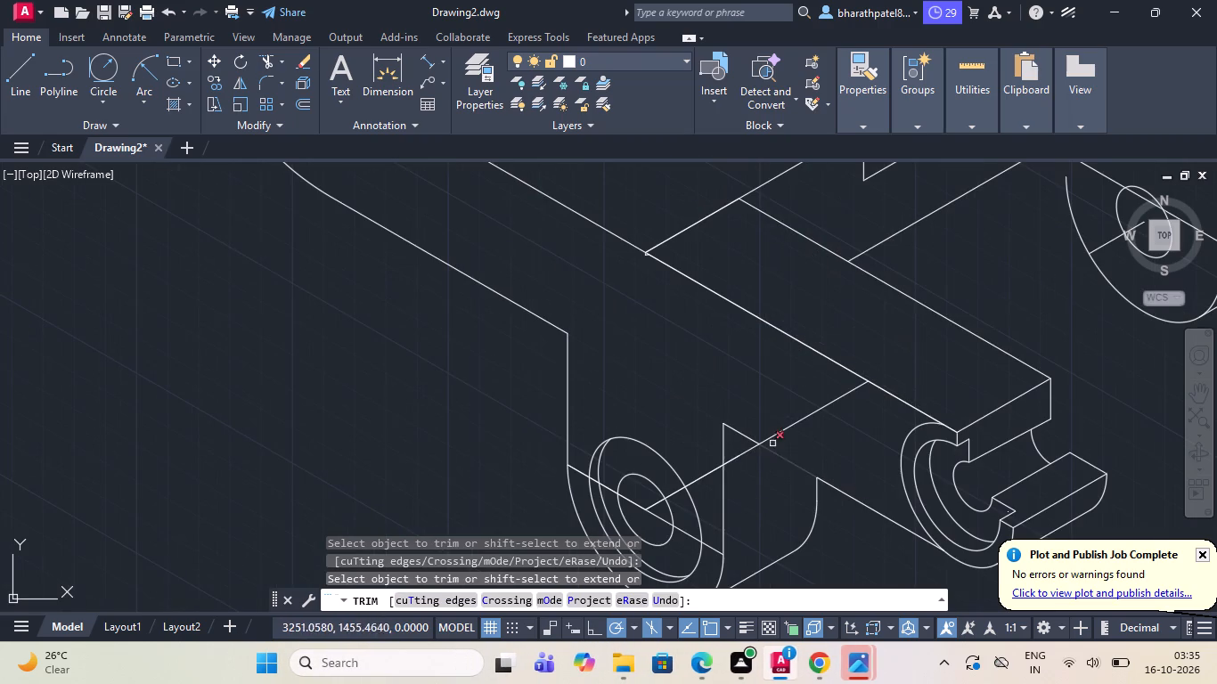
pyautogui.click(778, 423)
pyautogui.click(788, 435)
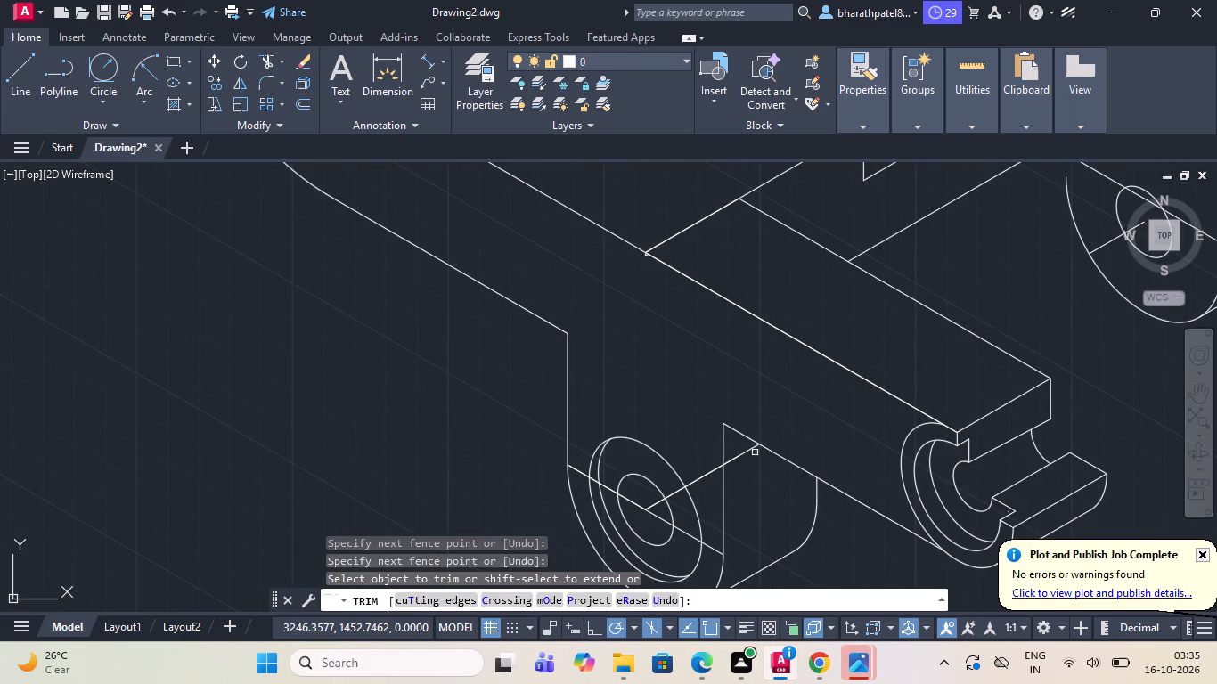
pyautogui.click(751, 450)
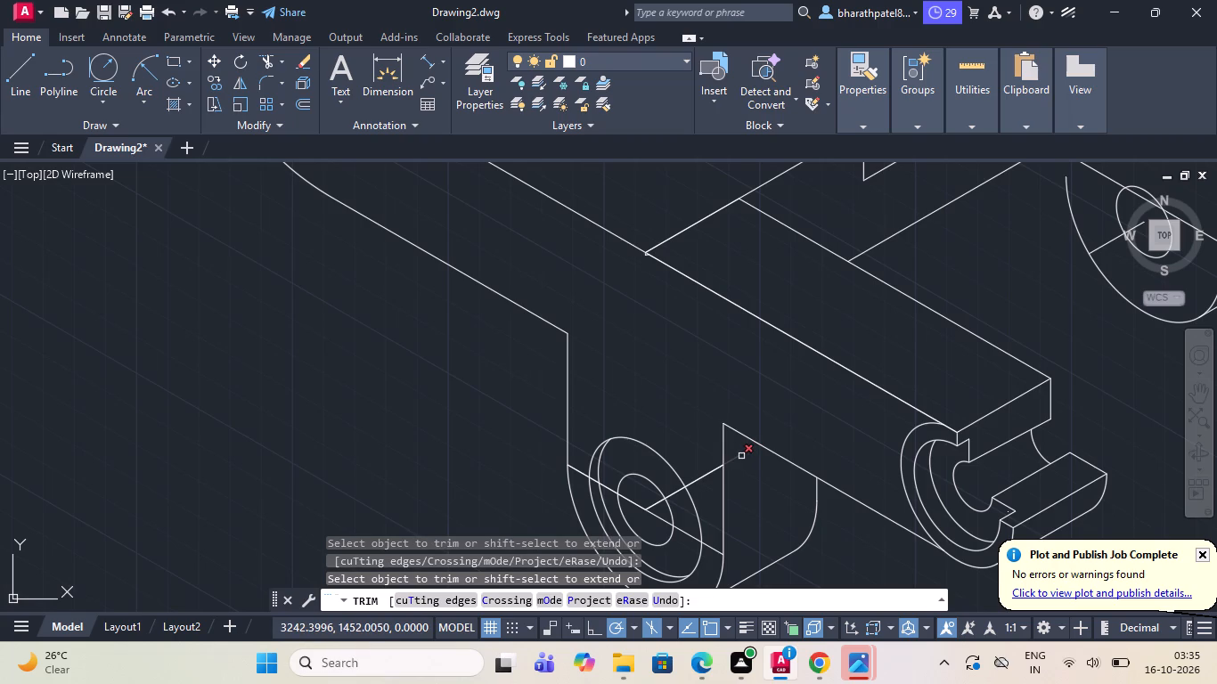
pyautogui.click(741, 458)
pyautogui.scroll(-3, 739, 458)
pyautogui.scroll(-2, 720, 360)
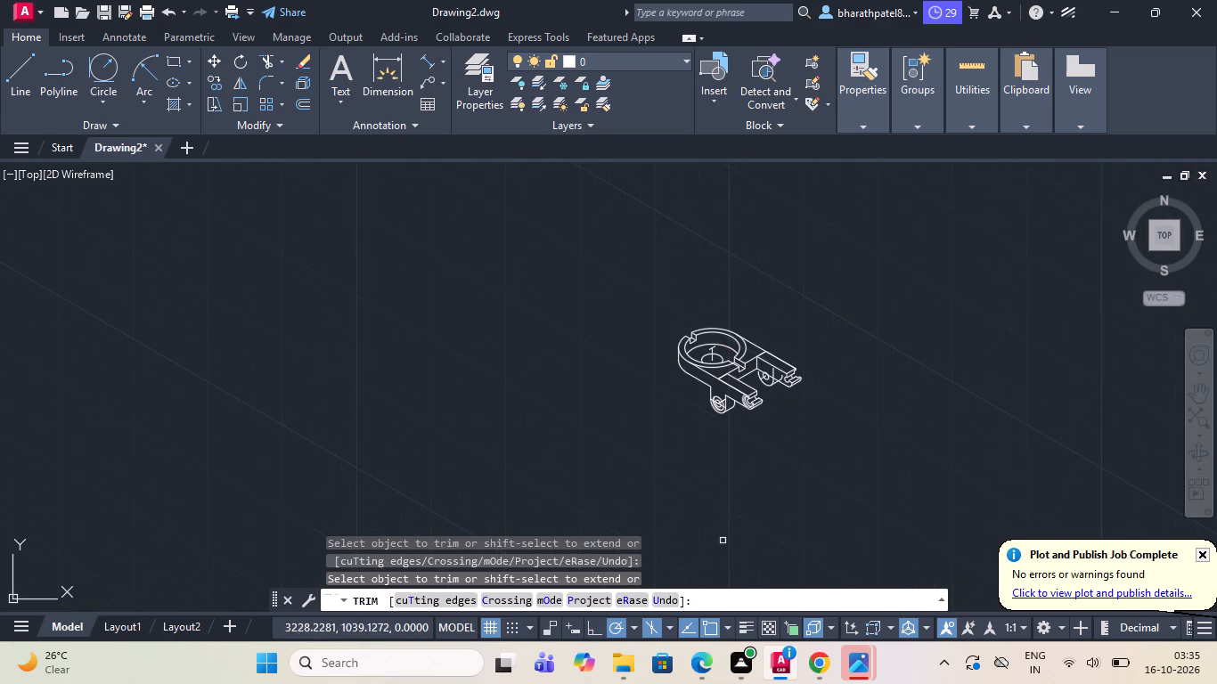
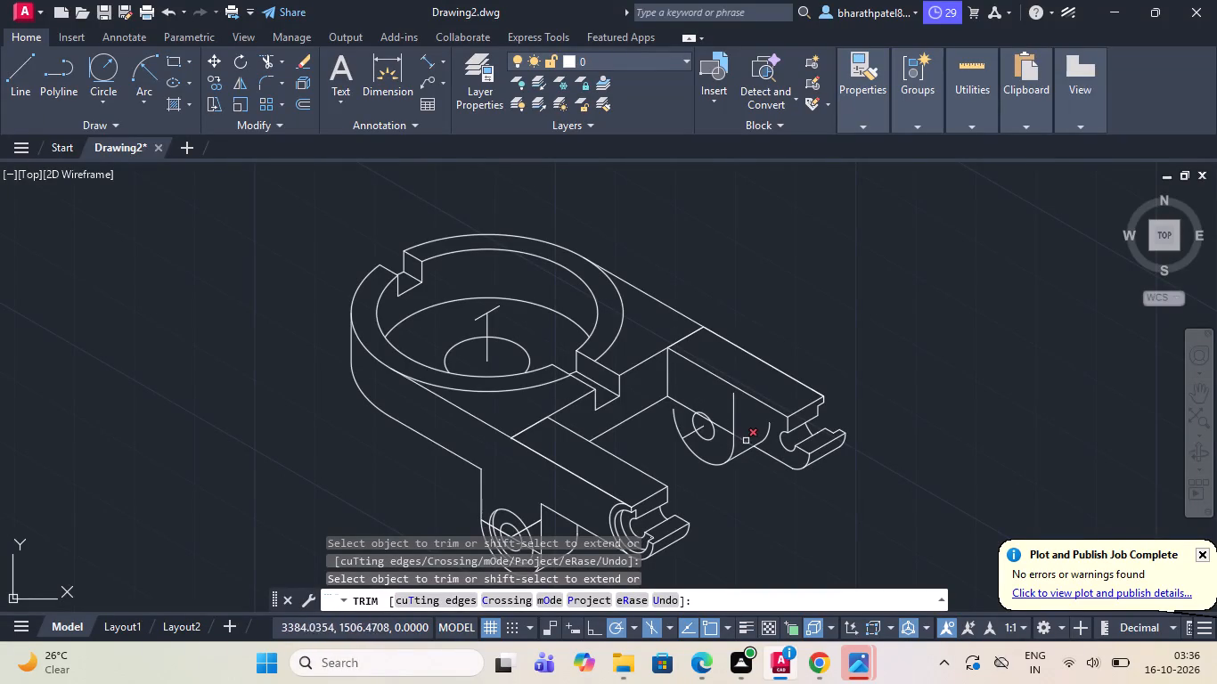
# Trim the leftover arc pieces beside the far lug and the part of its vertical edge extending above the arm's lower edge.
pyautogui.click(747, 444)
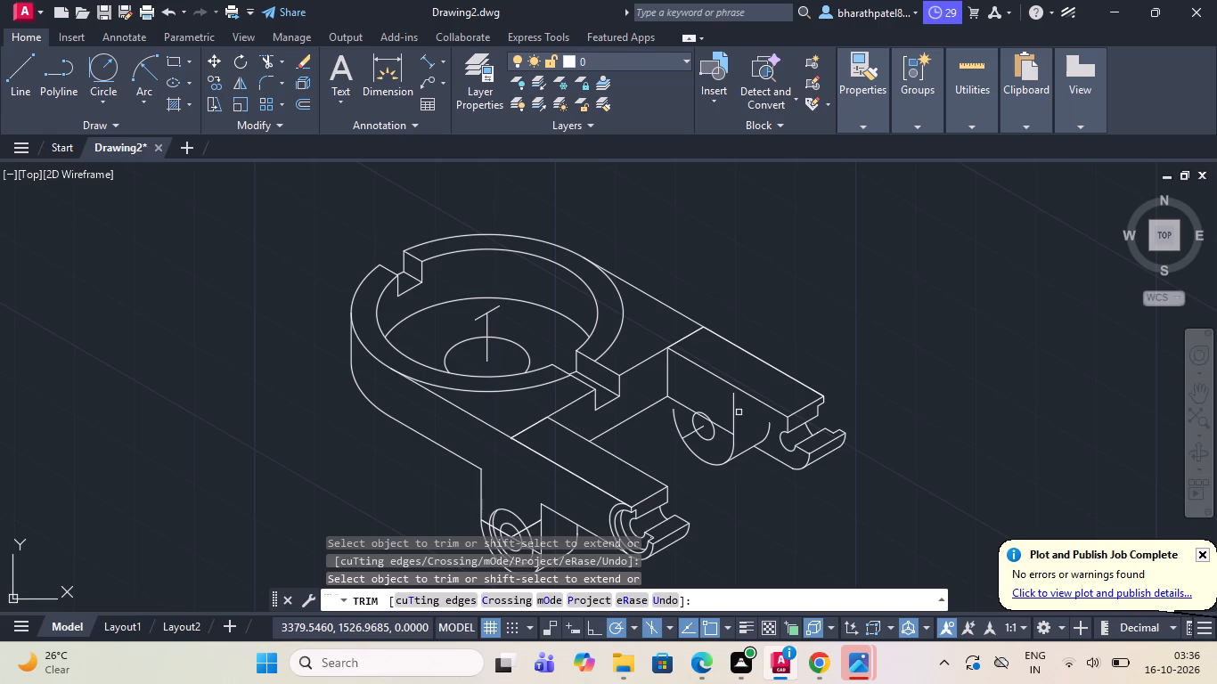
pyautogui.scroll(2, 739, 412)
pyautogui.scroll(-2, 739, 412)
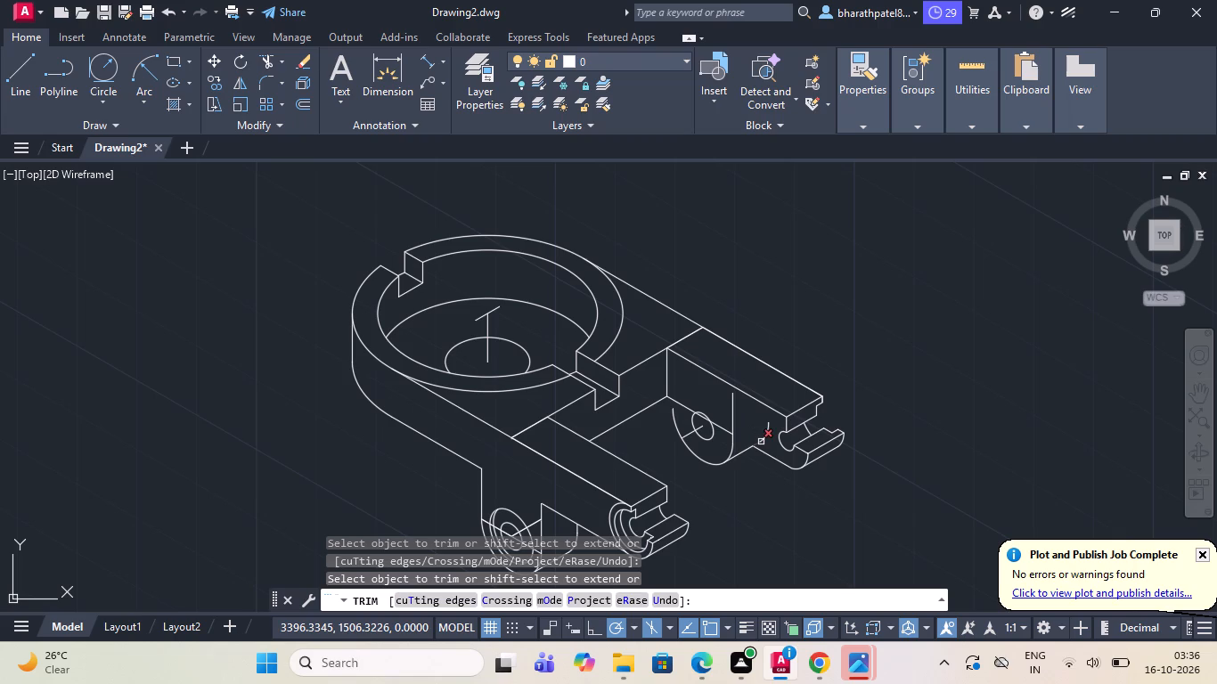
pyautogui.click(761, 442)
pyautogui.scroll(3, 761, 442)
pyautogui.moveTo(764, 418); pyautogui.dragTo(769, 437)
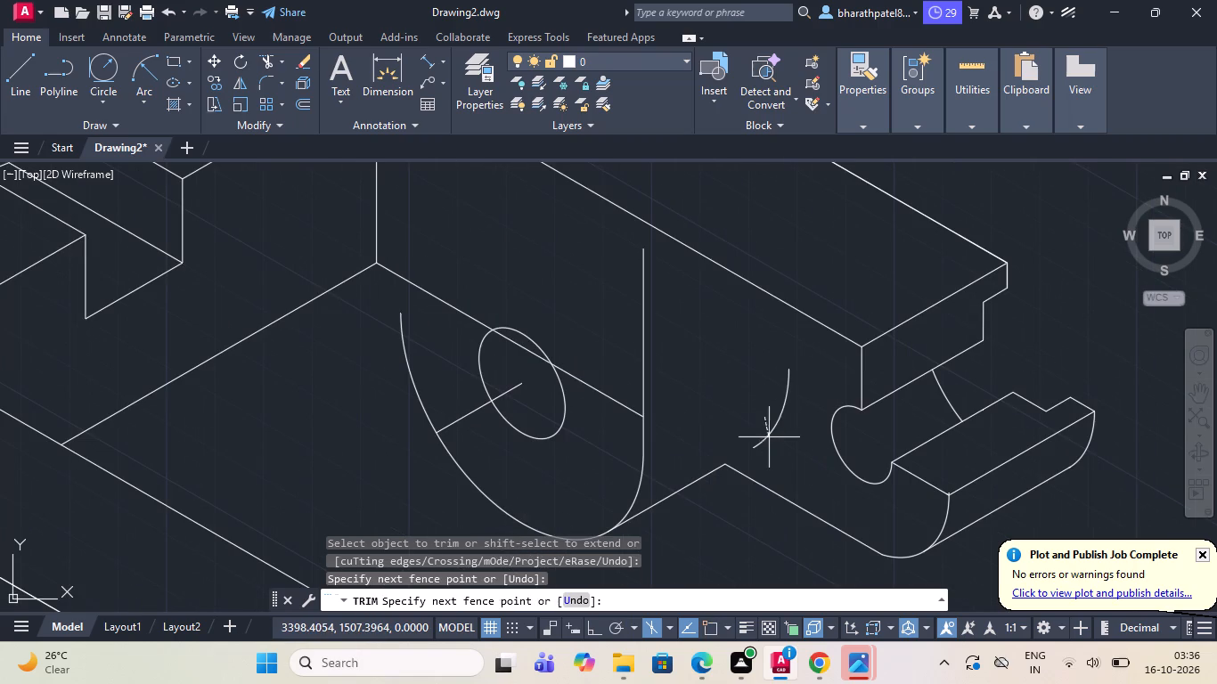
pyautogui.moveTo(769, 437); pyautogui.dragTo(770, 437)
pyautogui.scroll(-3, 770, 436)
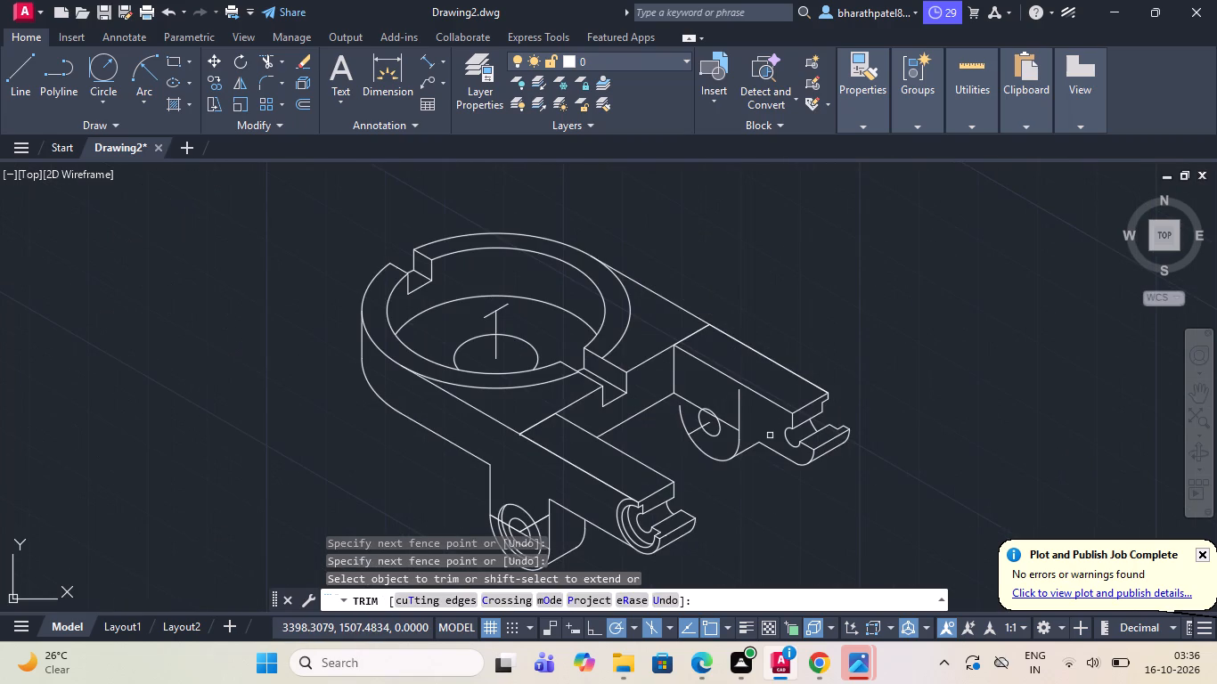
pyautogui.scroll(4, 710, 434)
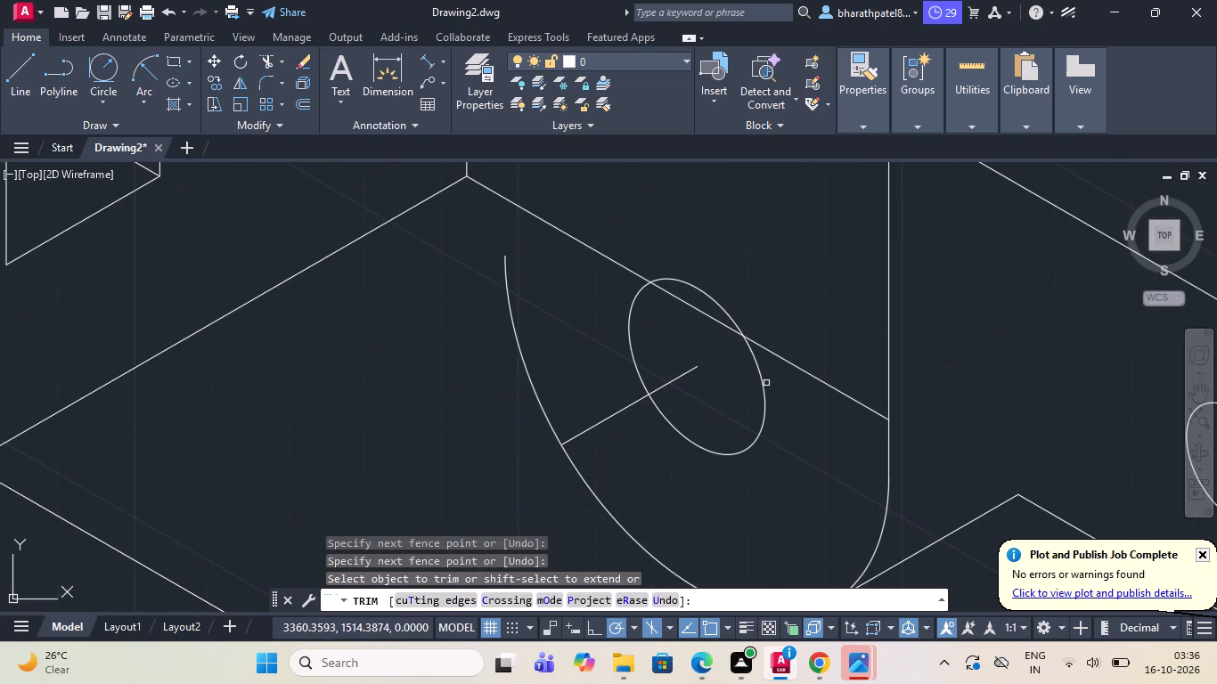
pyautogui.click(890, 350)
pyautogui.scroll(-4, 889, 350)
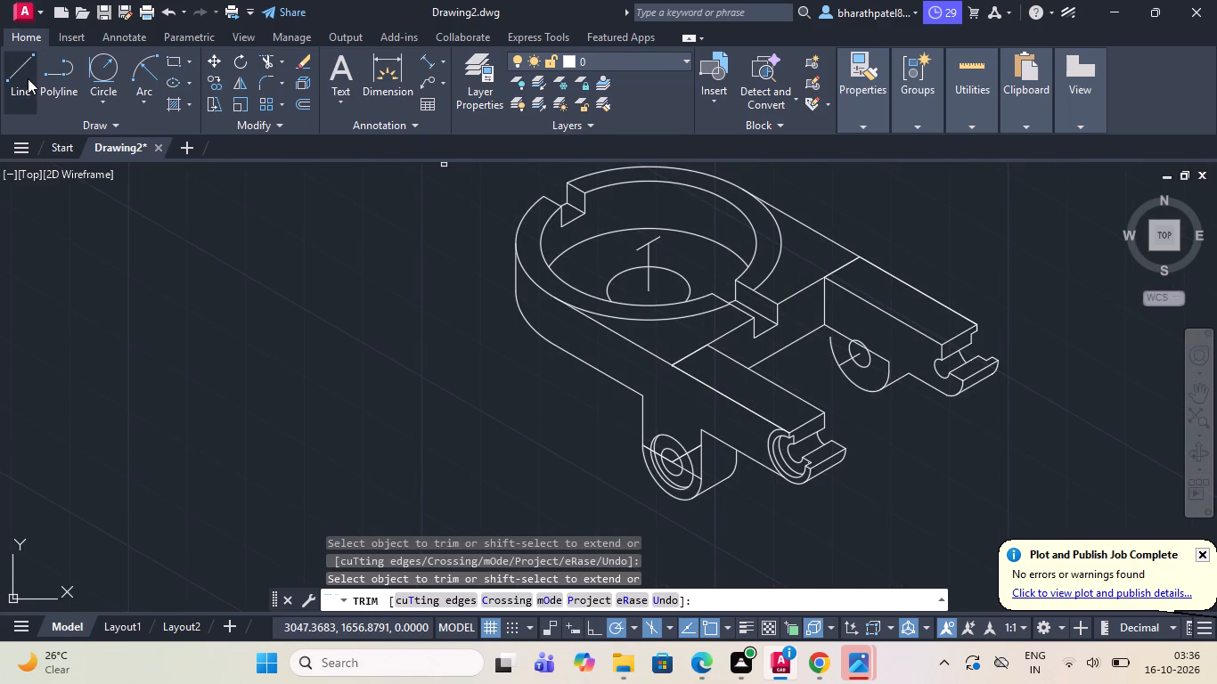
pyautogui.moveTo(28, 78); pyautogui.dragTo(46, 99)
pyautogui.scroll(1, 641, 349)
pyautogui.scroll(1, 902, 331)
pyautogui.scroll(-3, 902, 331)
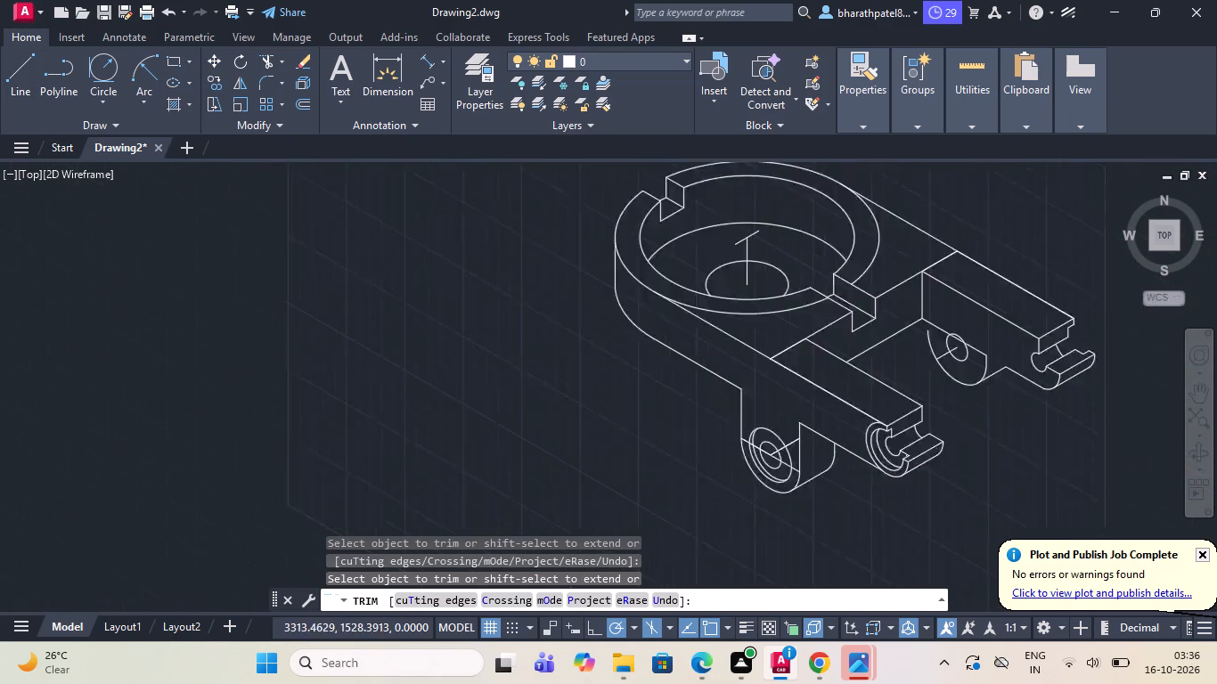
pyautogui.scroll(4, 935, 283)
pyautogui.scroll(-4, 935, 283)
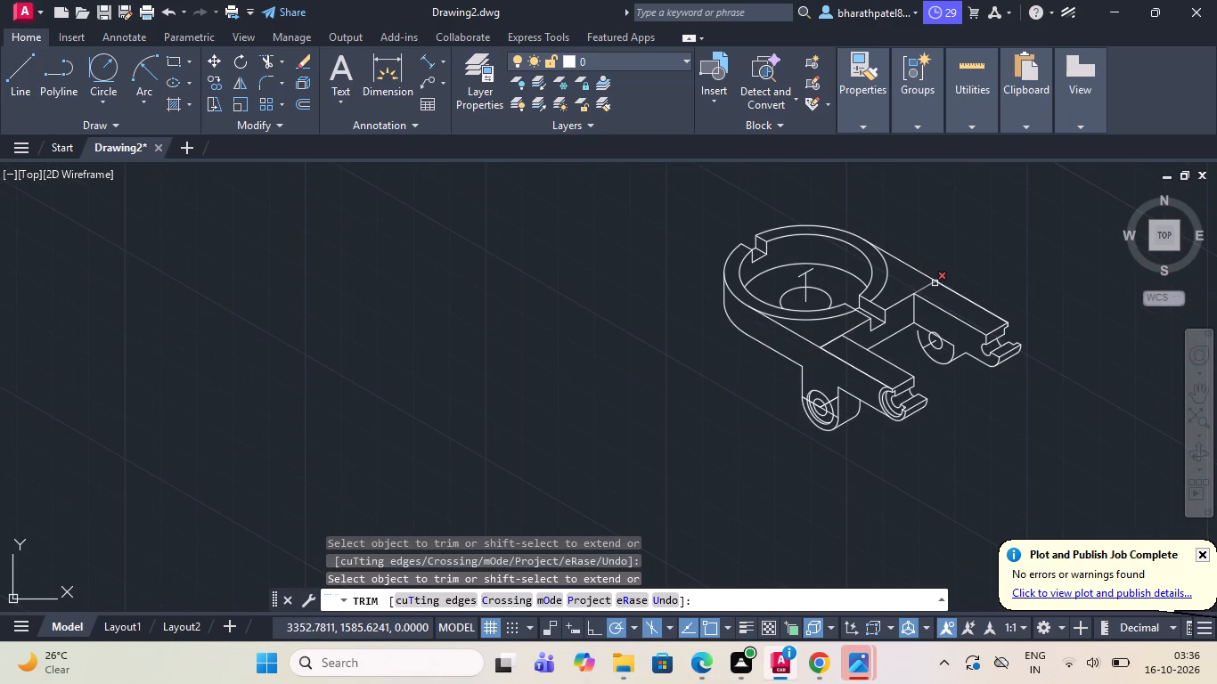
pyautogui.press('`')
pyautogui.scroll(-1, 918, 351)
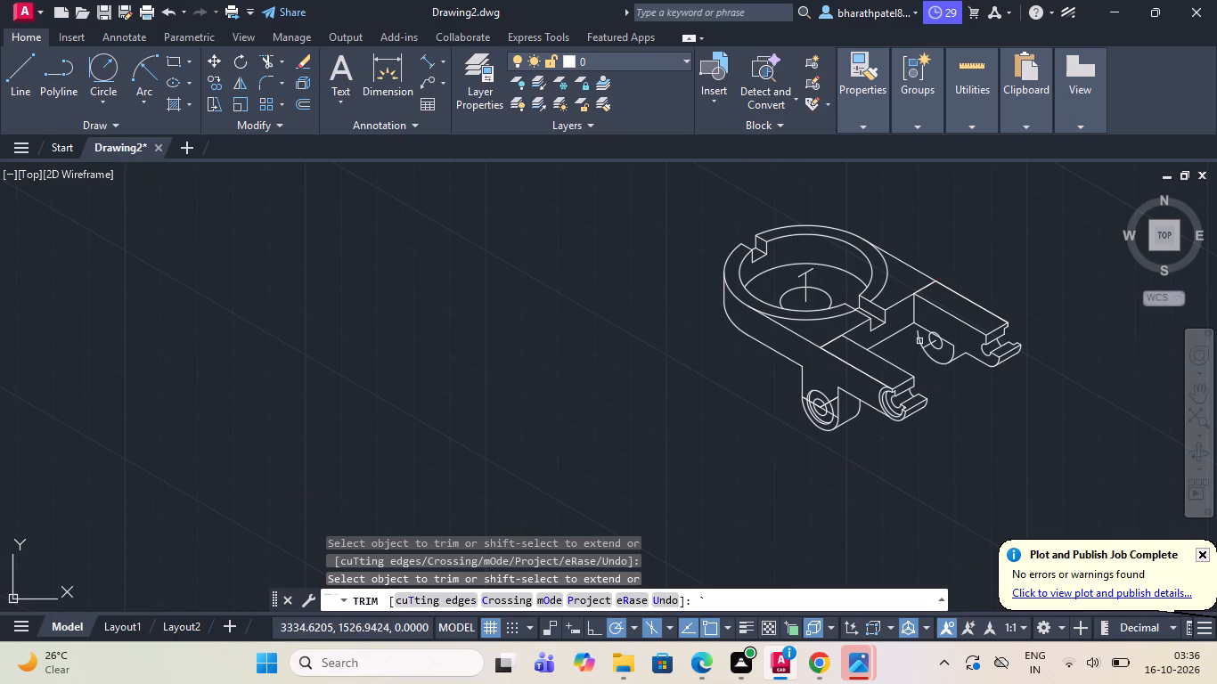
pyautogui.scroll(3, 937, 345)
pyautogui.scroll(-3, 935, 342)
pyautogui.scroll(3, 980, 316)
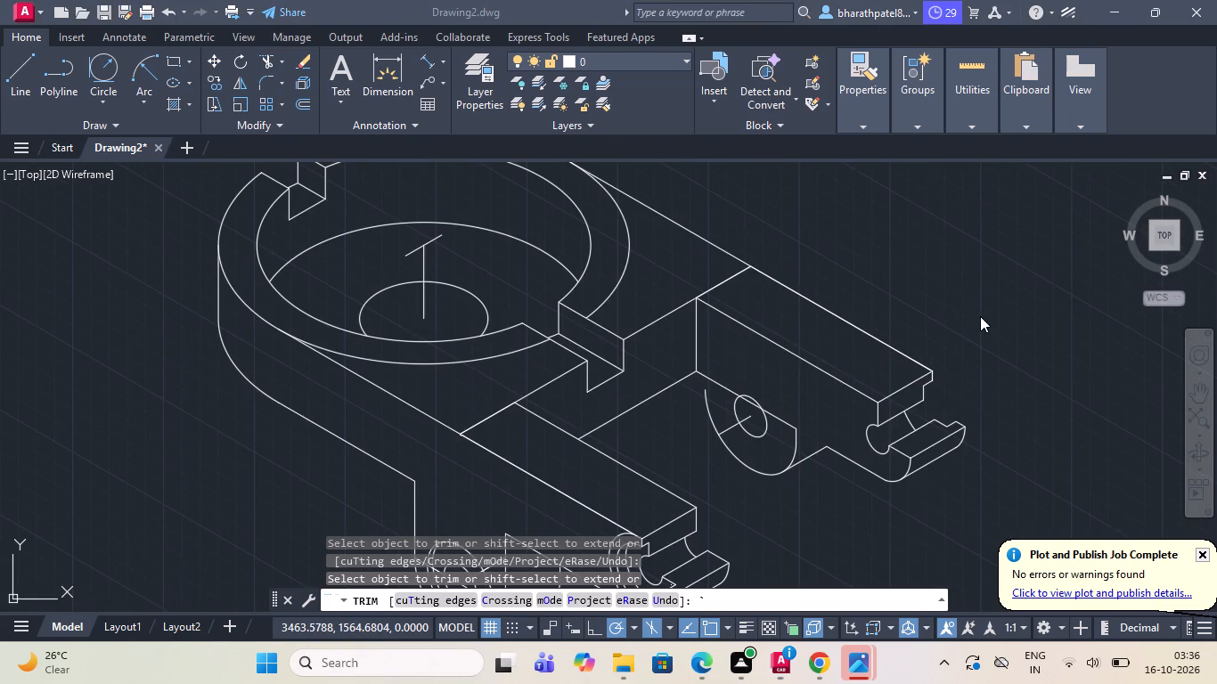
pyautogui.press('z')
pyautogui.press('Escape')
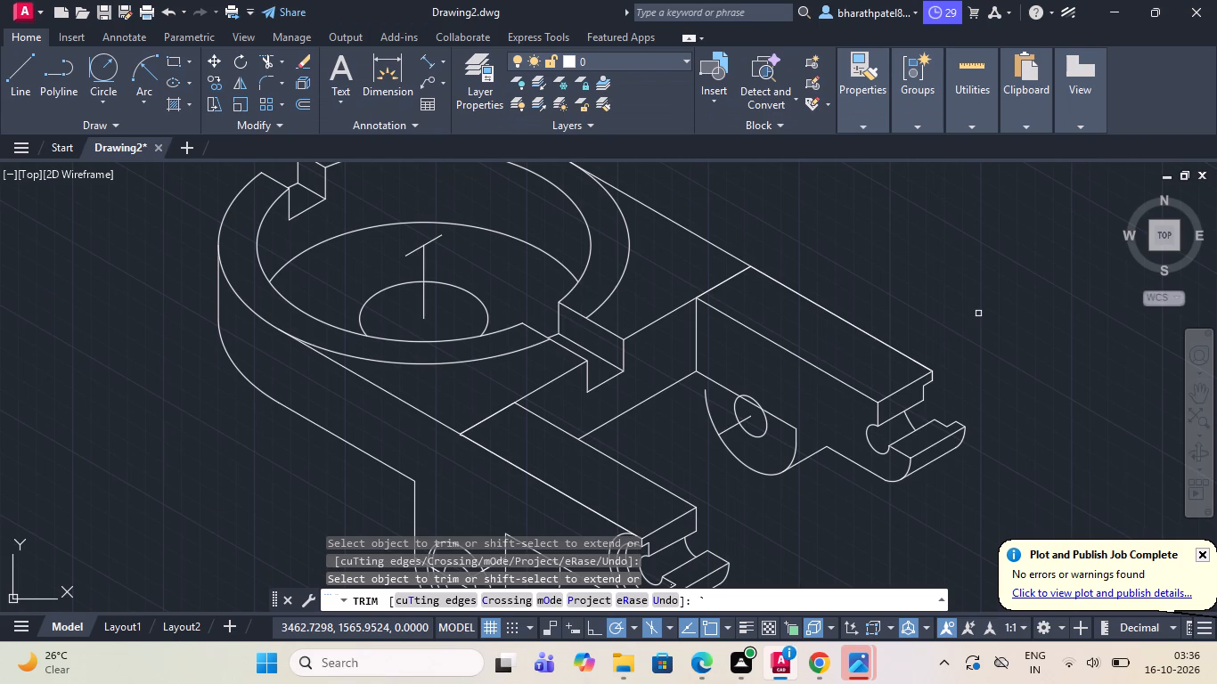
# Save the drawing in Documents as R - C-Block in AutoCAD 2018 Drawing (*.dwg) format.
pyautogui.hotkey('ctrl', 's')
pyautogui.scroll(-2, 978, 313)
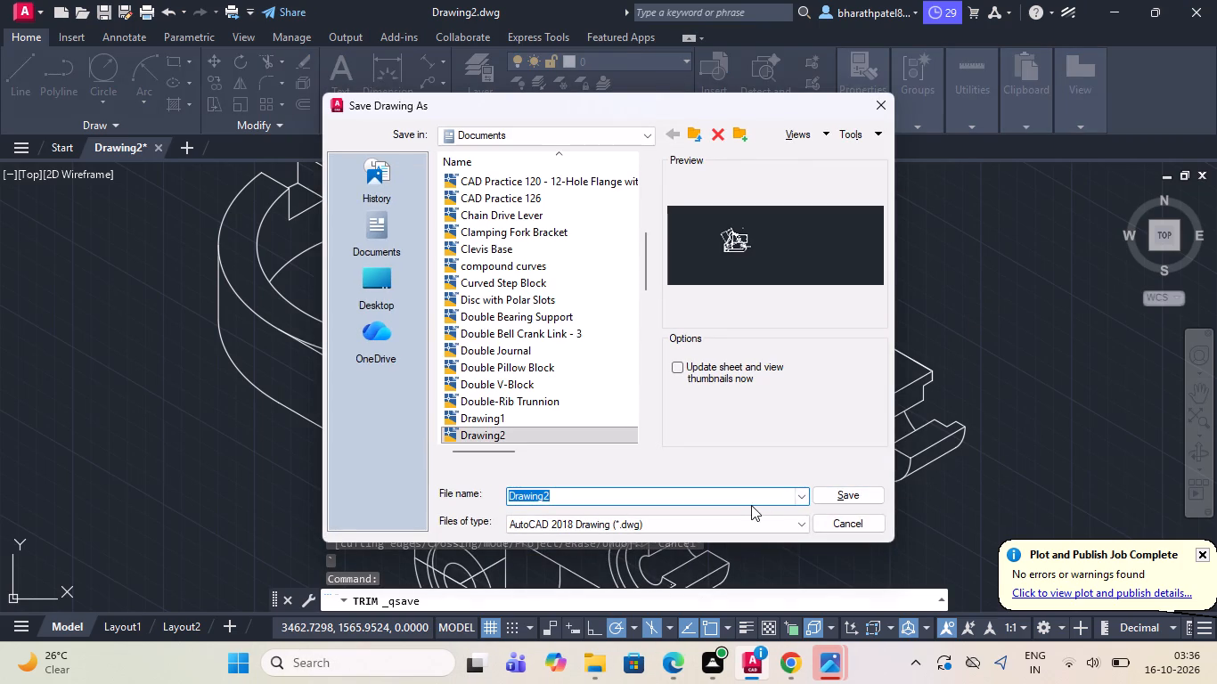
pyautogui.hotkey('ctrl', 'v')
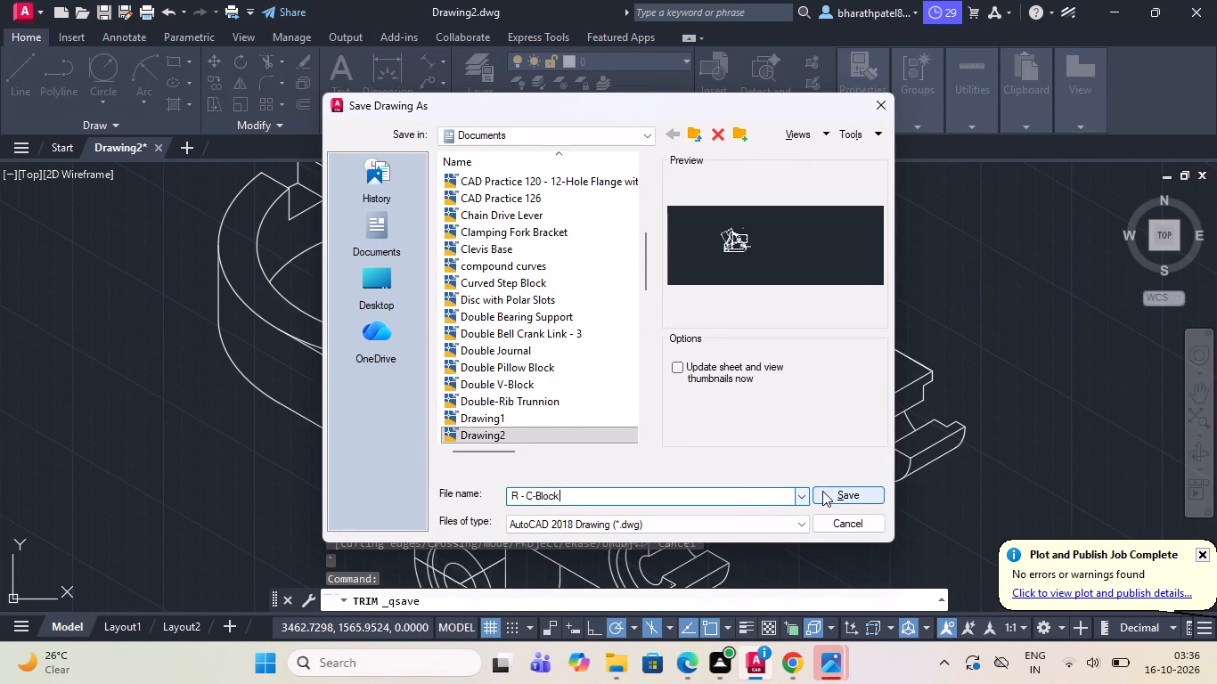
pyautogui.click(834, 494)
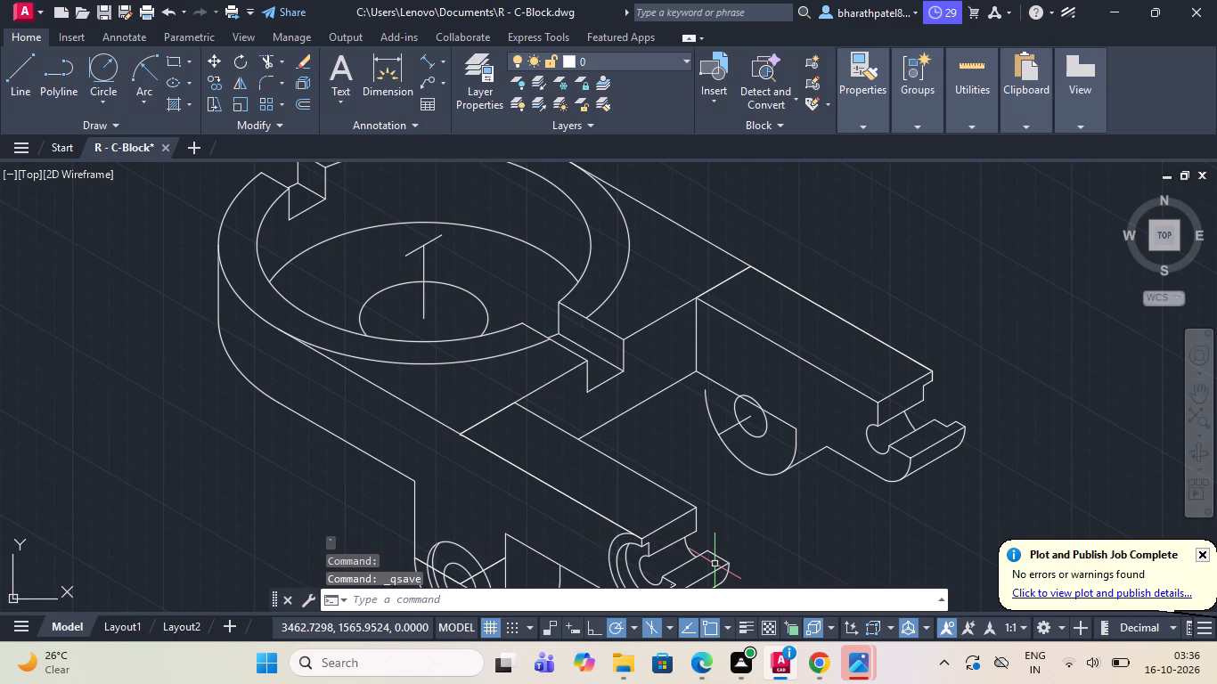
# Review the command history of the recent drawing and trimming operations and recall earlier commands back to LOGFILEON.
pyautogui.click(707, 593)
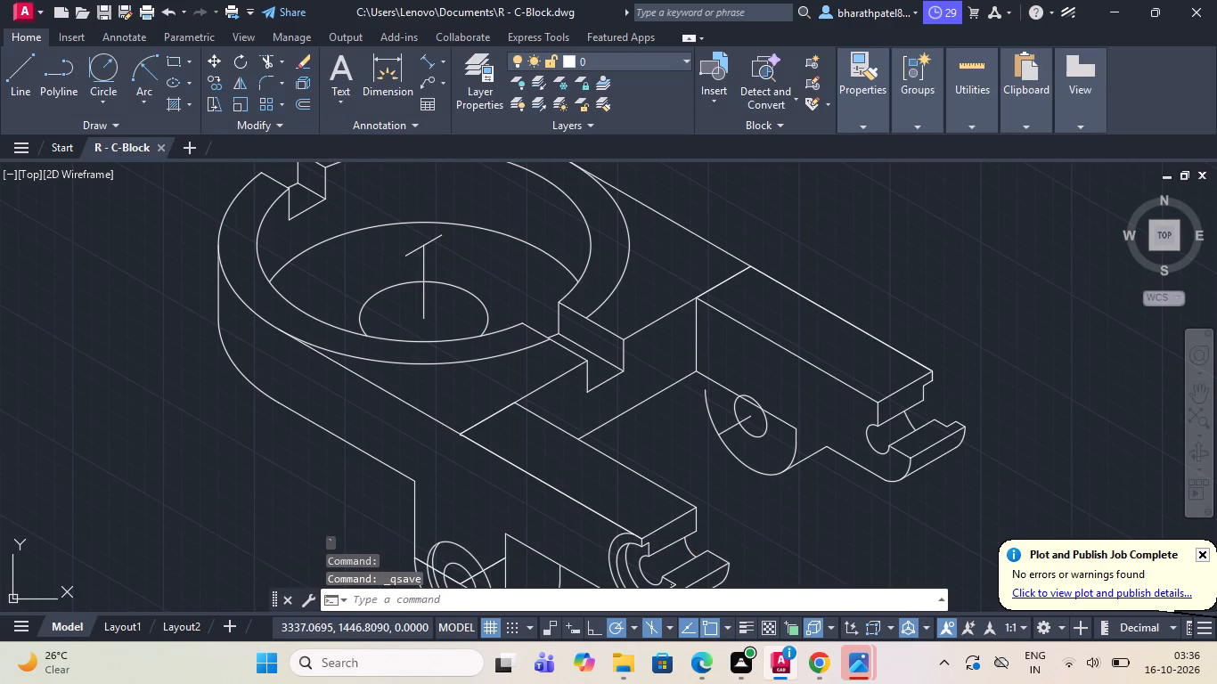
pyautogui.click(940, 607)
pyautogui.scroll(6, 925, 570)
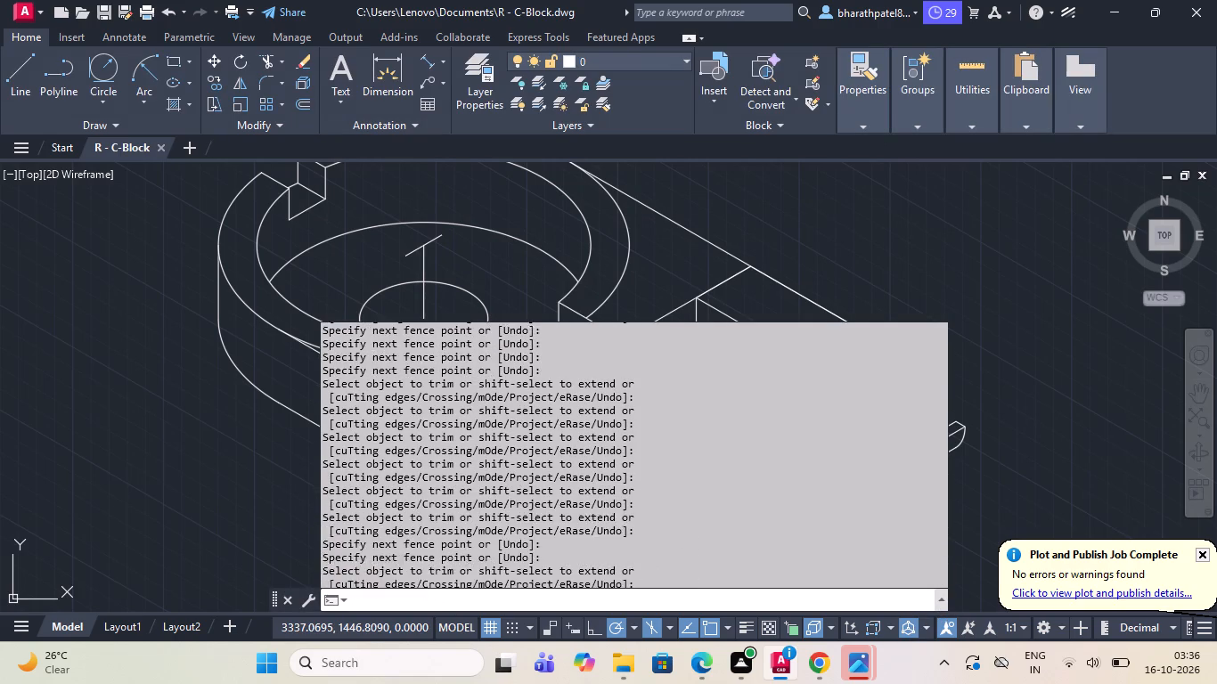
pyautogui.scroll(20, 923, 569)
pyautogui.scroll(17, 923, 569)
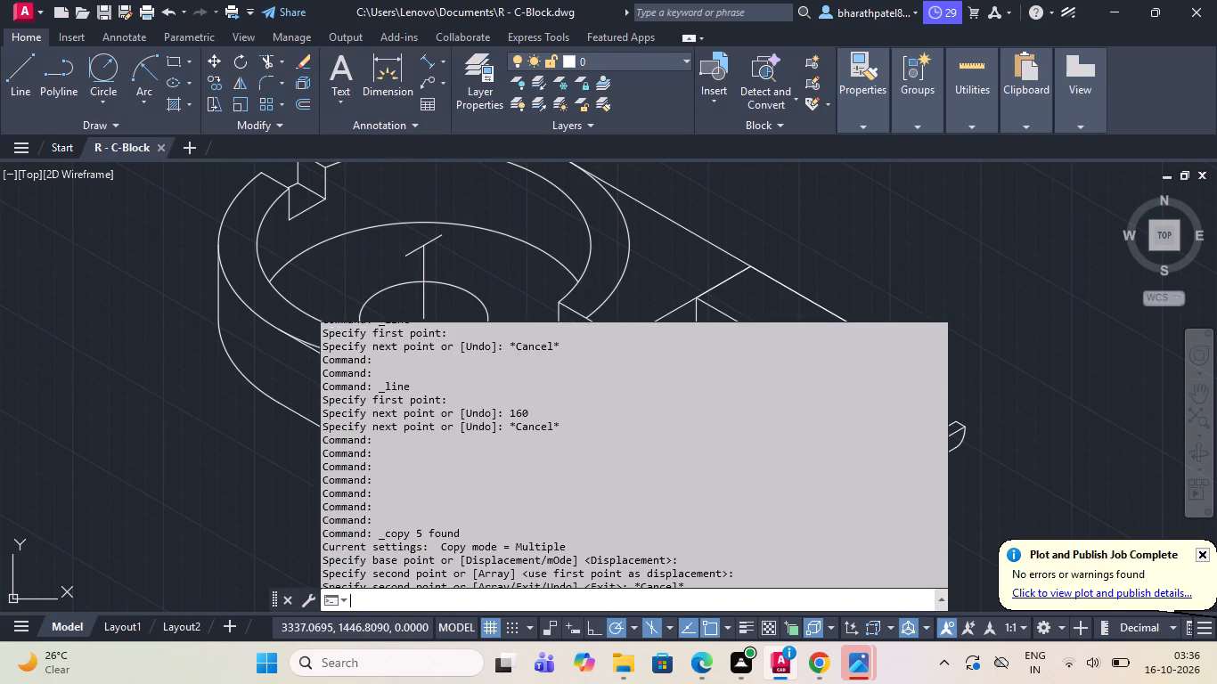
pyautogui.scroll(20, 924, 545)
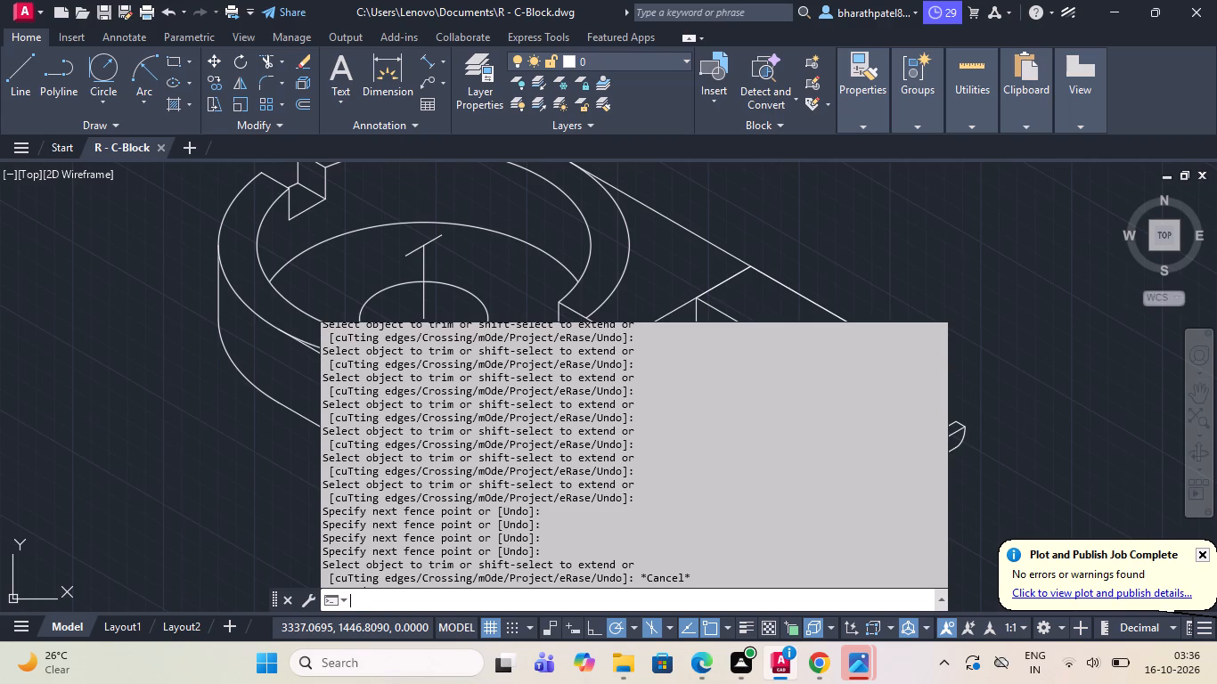
pyautogui.press('Up')
pyautogui.press('Up')
pyautogui.press('Up')
pyautogui.press('Up')
pyautogui.press('Up')
pyautogui.press('Up')
pyautogui.press('Up')
pyautogui.press('Up')
pyautogui.press('Up')
pyautogui.press('Up')
pyautogui.press('Up')
pyautogui.press('Up')
pyautogui.press('Up')
pyautogui.press('Up')
pyautogui.press('Up')
pyautogui.press('Up')
pyautogui.press('Up')
pyautogui.press('Up')
pyautogui.press('Up')
pyautogui.press('Up')
pyautogui.click(997, 468)
# Set up a centred landscape plot with DWG To PDF.pc3 on ISO full bleed A4 (297.00 x 210.00 MM) paper.
pyautogui.scroll(-2, 810, 399)
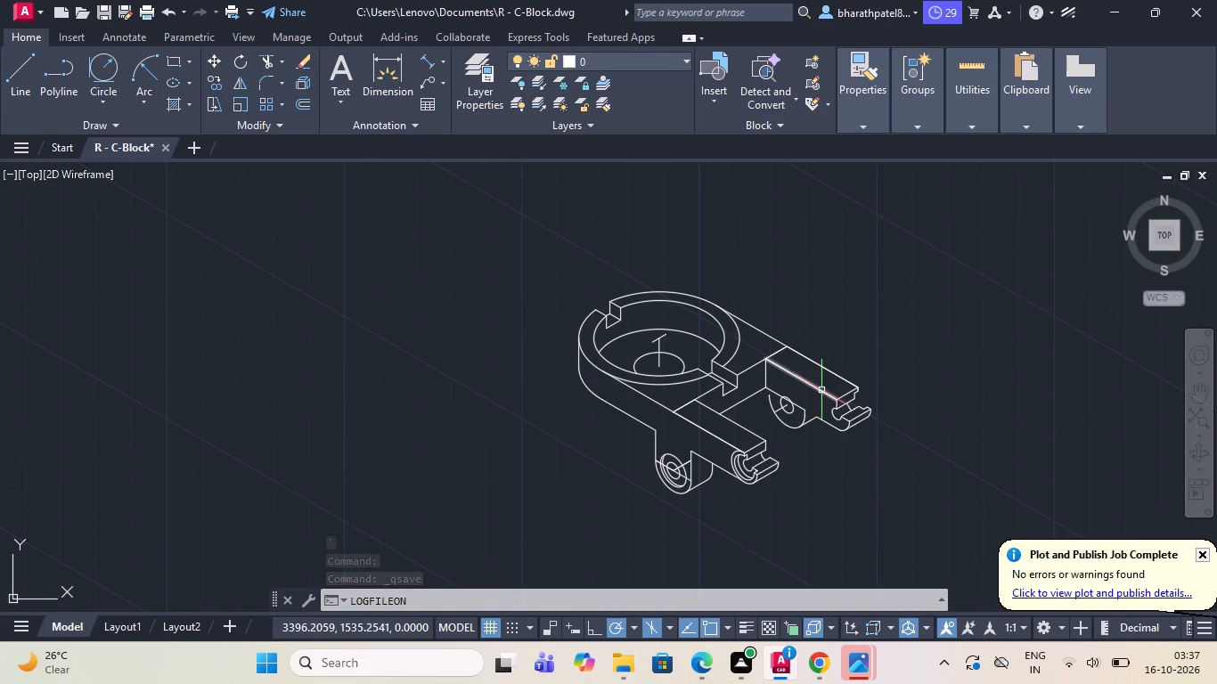
pyautogui.hotkey('ctrl', 'p')
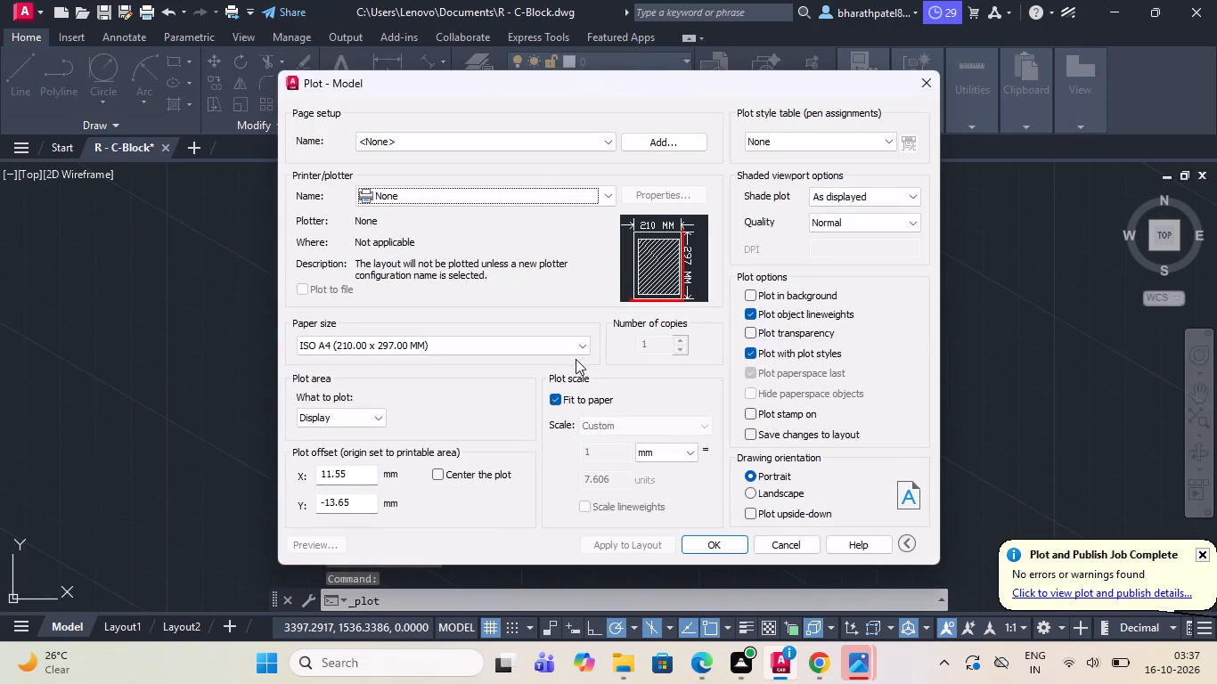
pyautogui.click(747, 495)
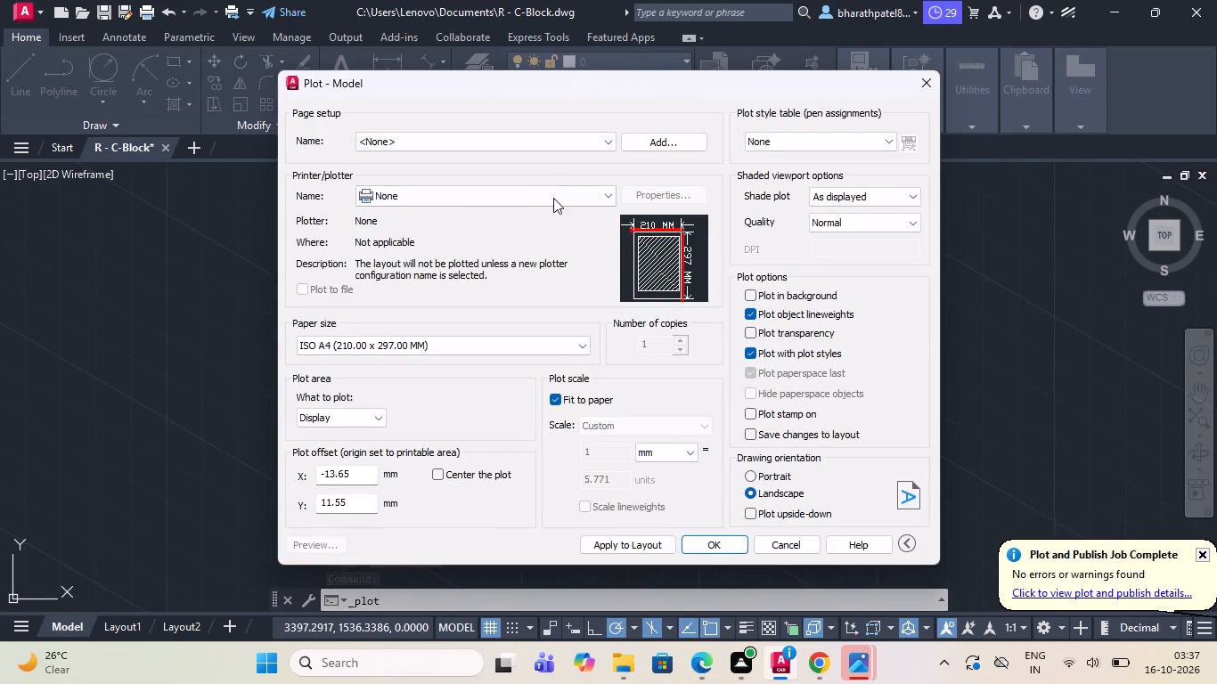
pyautogui.click(559, 196)
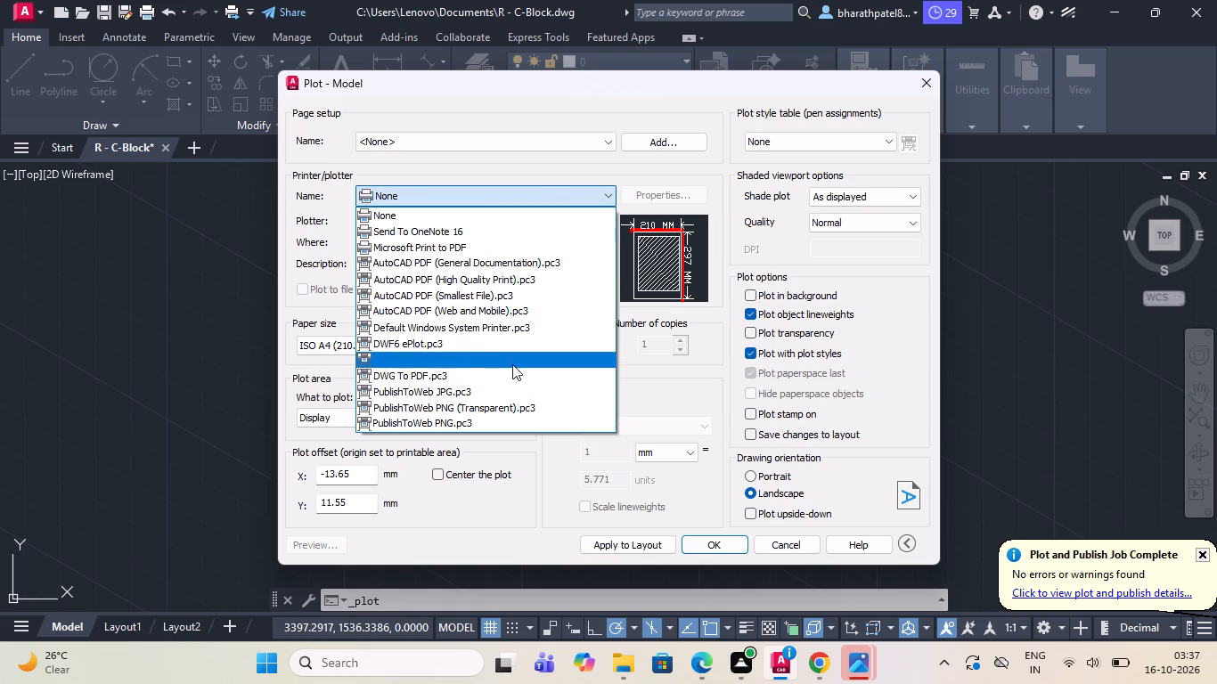
pyautogui.click(516, 382)
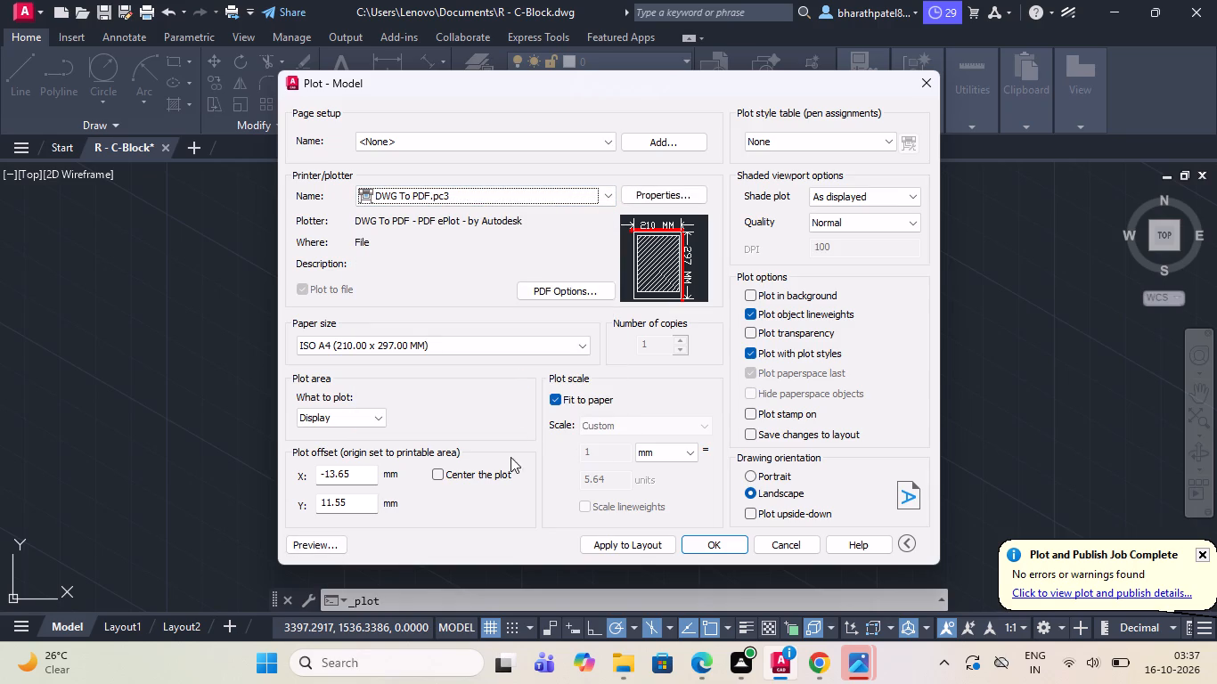
pyautogui.click(444, 475)
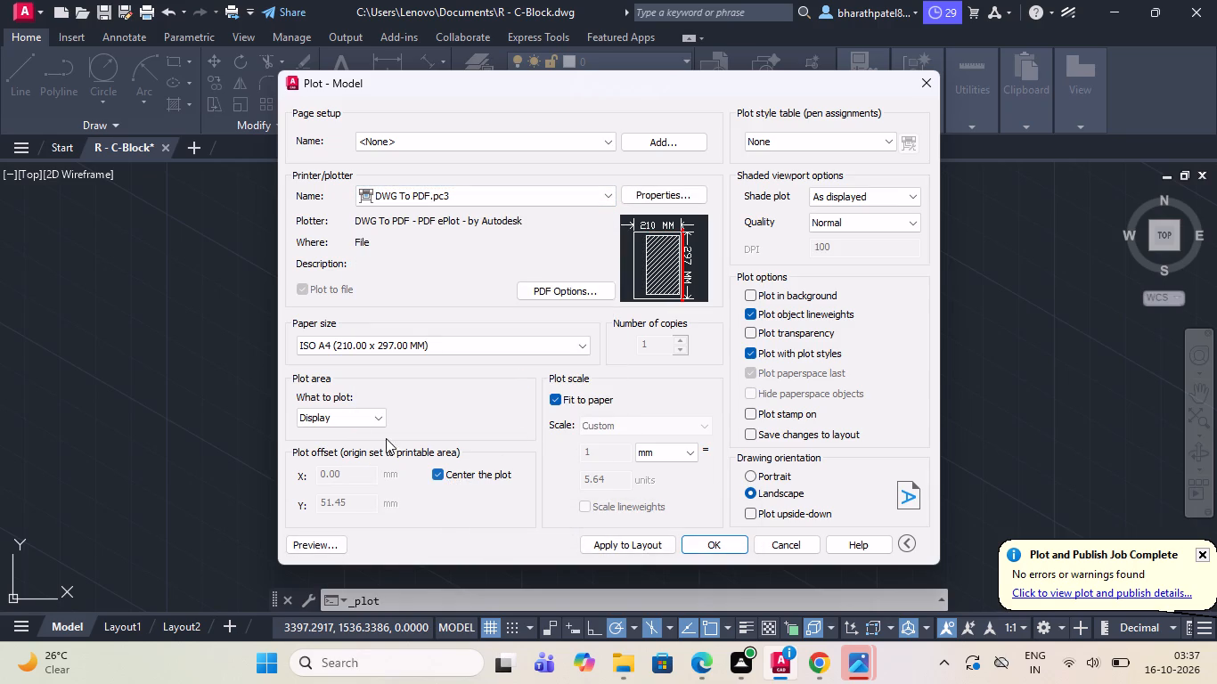
pyautogui.click(365, 416)
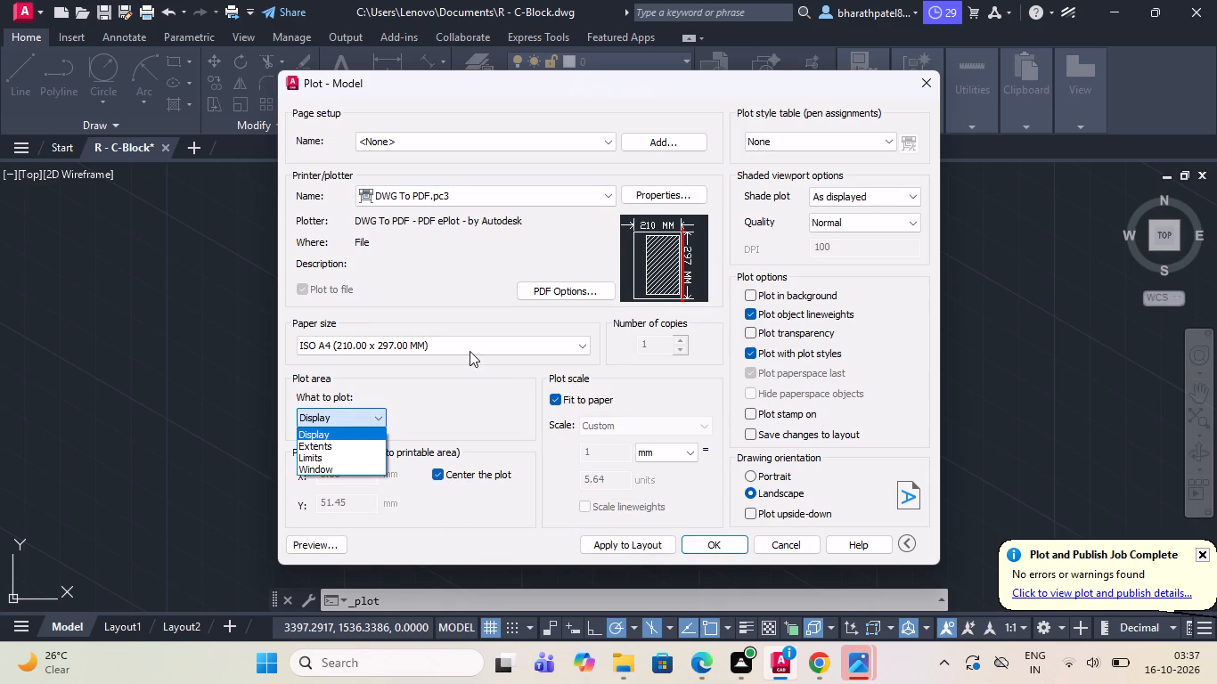
pyautogui.click(472, 349)
pyautogui.click(481, 351)
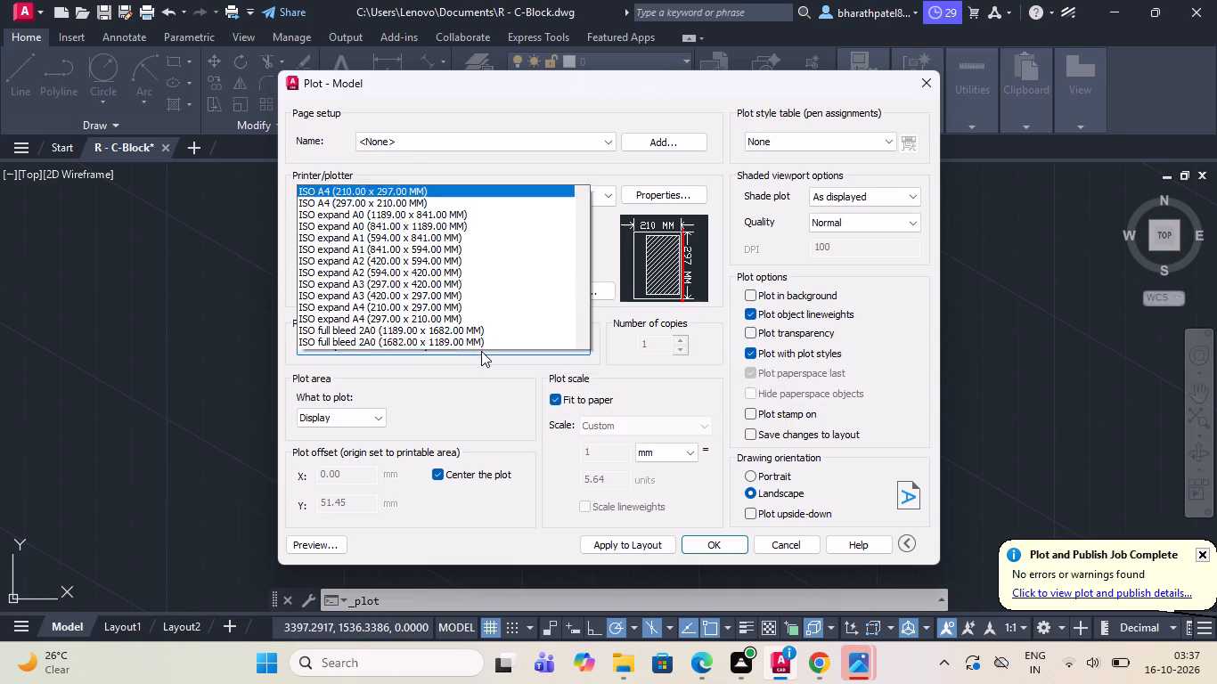
pyautogui.click(489, 297)
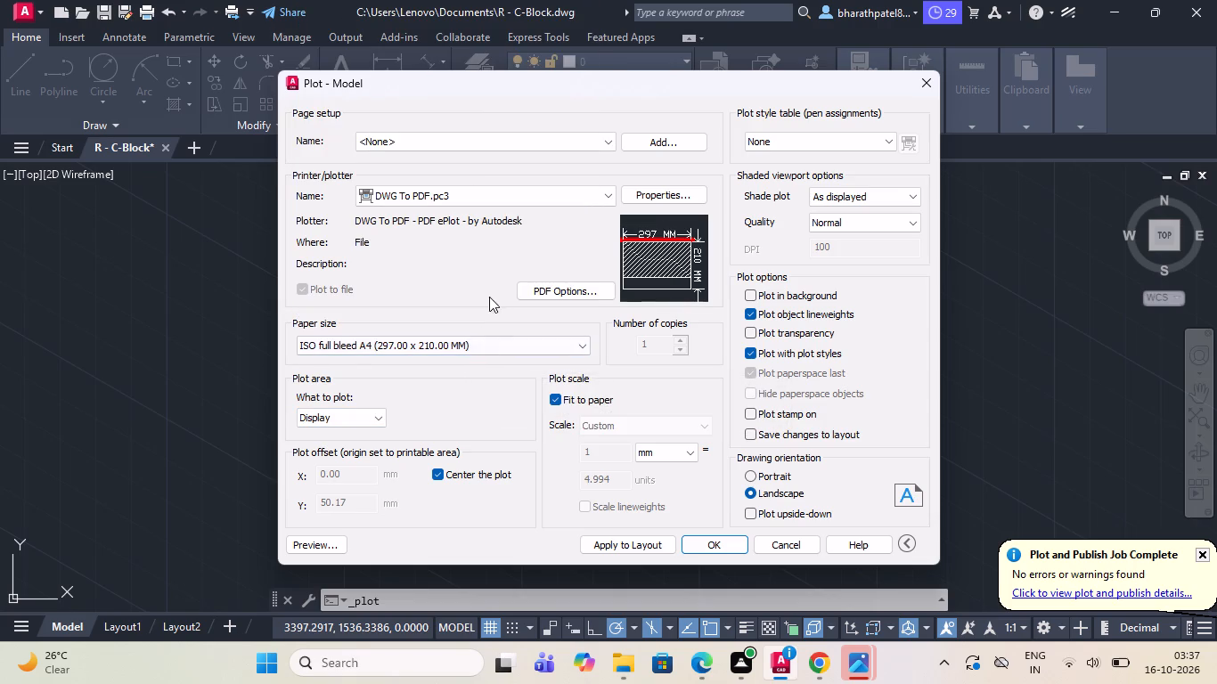
# Set the plot area to a window enclosing the whole bracket.
pyautogui.click(380, 418)
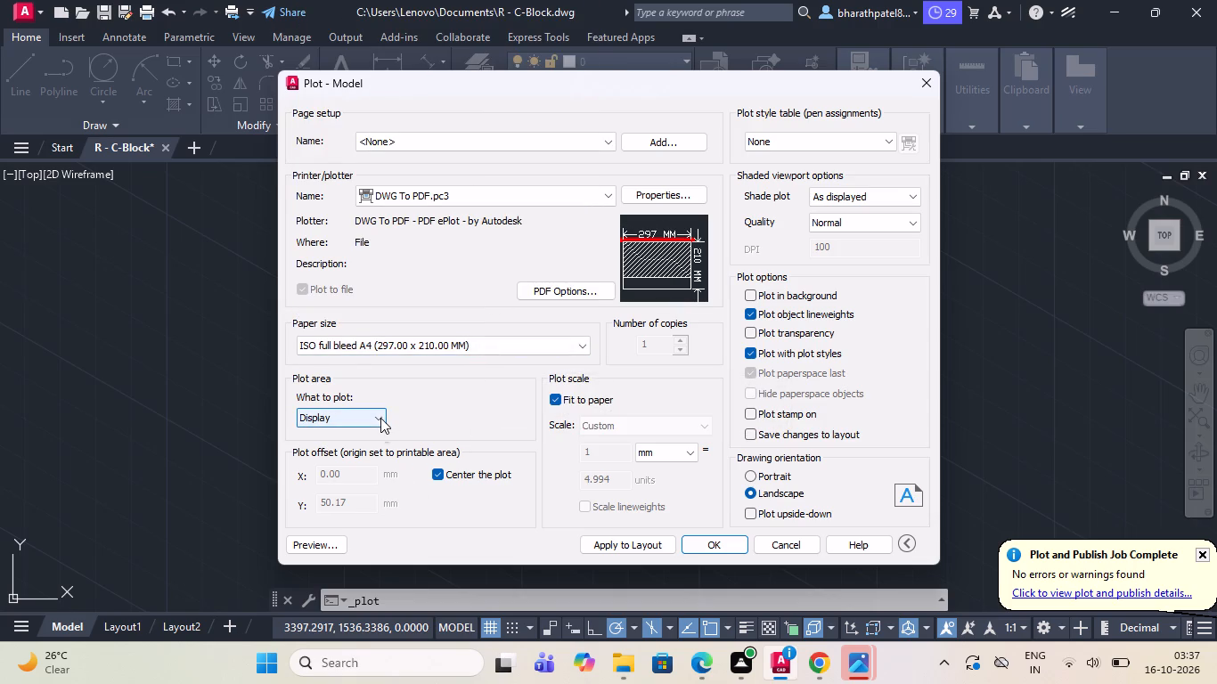
pyautogui.click(373, 469)
pyautogui.scroll(-1, 397, 445)
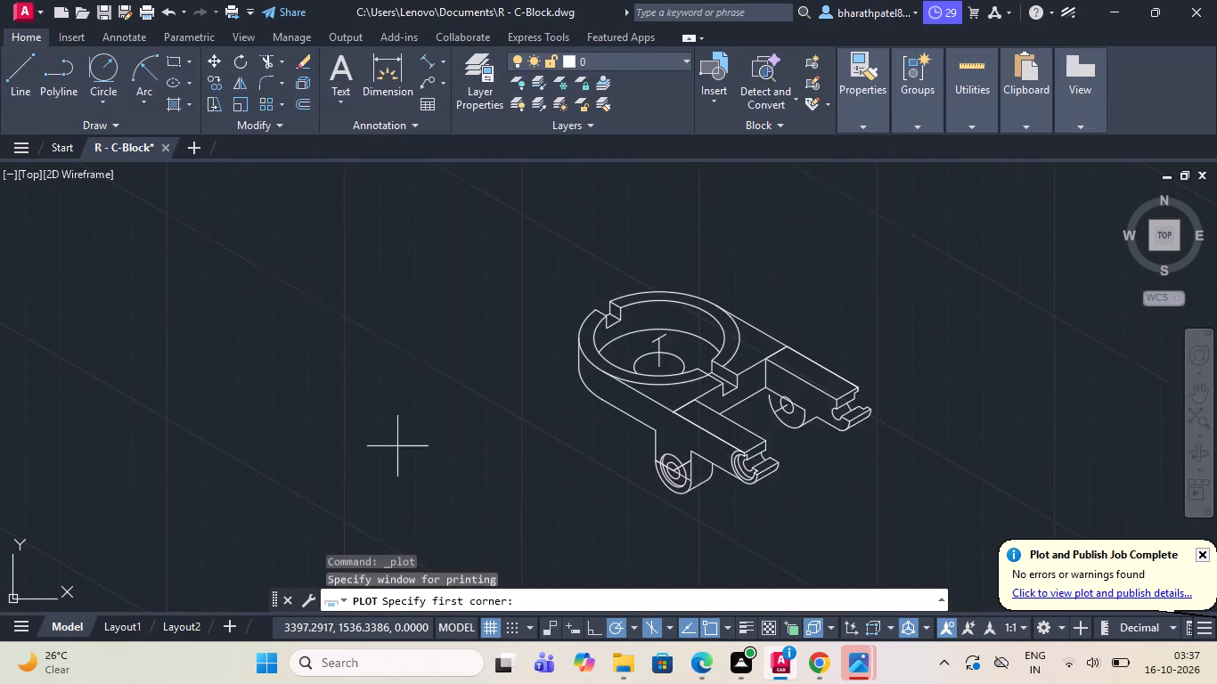
pyautogui.scroll(-1, 430, 403)
pyautogui.moveTo(447, 342); pyautogui.dragTo(450, 415)
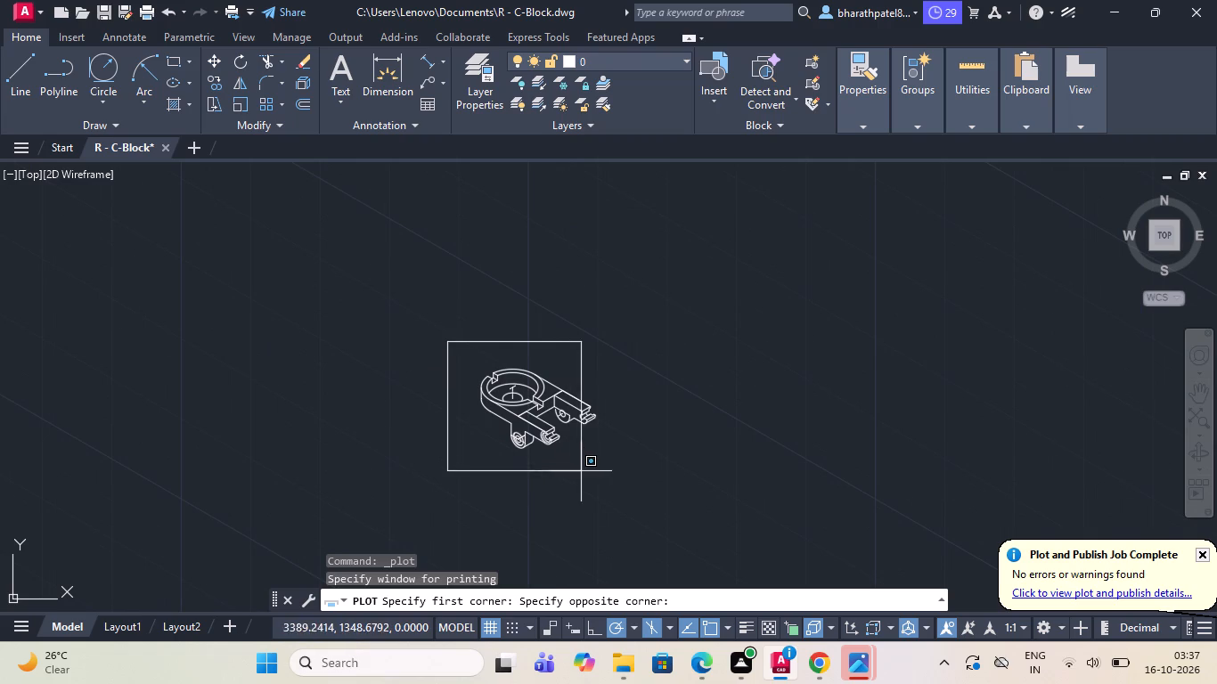
pyautogui.click(630, 482)
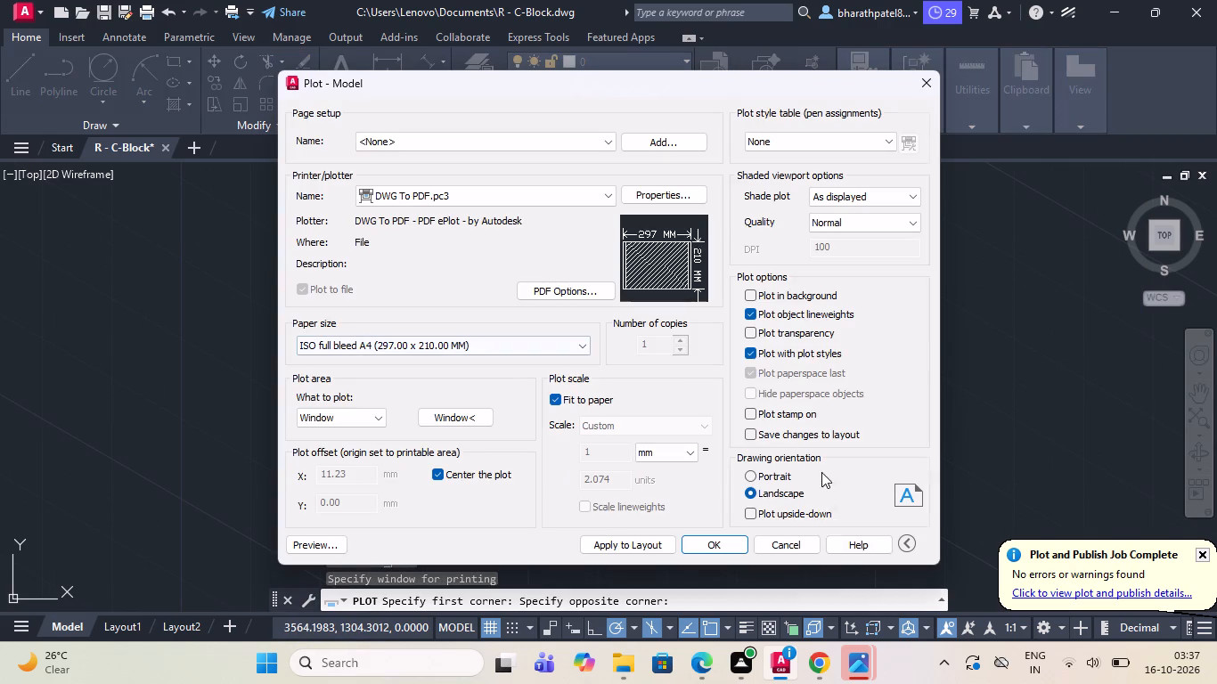
# Plot the drawing to a PDF named R - C-Block in Documents.
pyautogui.click(723, 547)
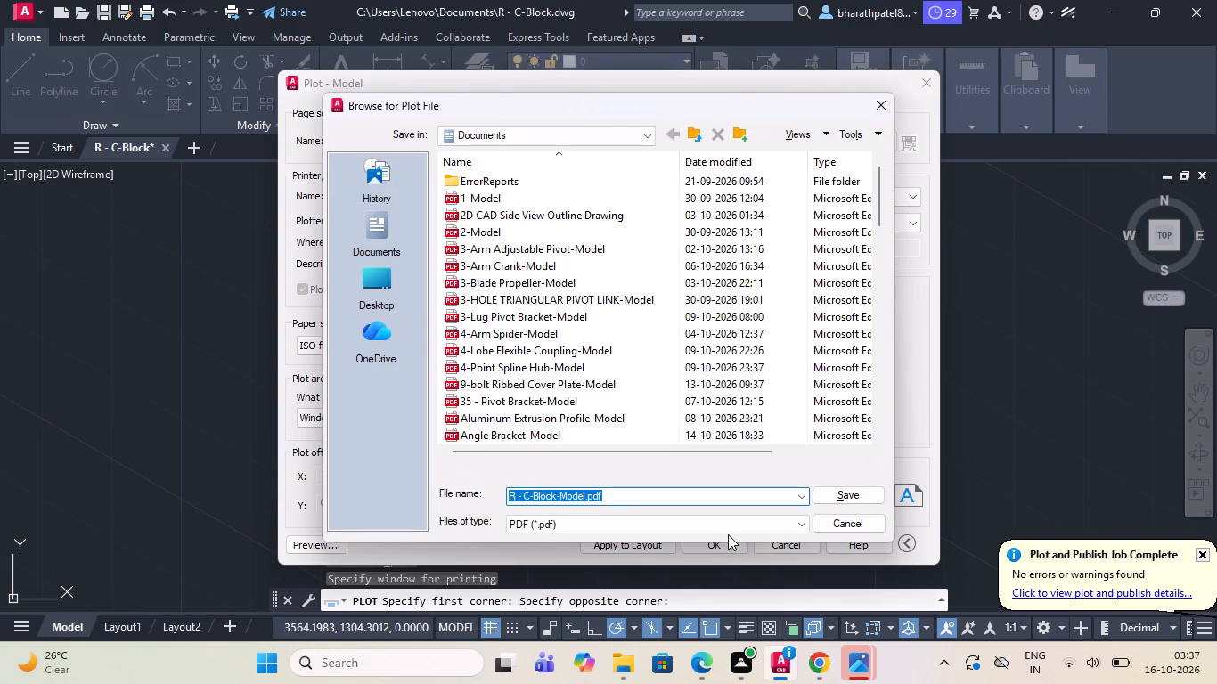
pyautogui.hotkey('ctrl', 'v')
pyautogui.click(865, 496)
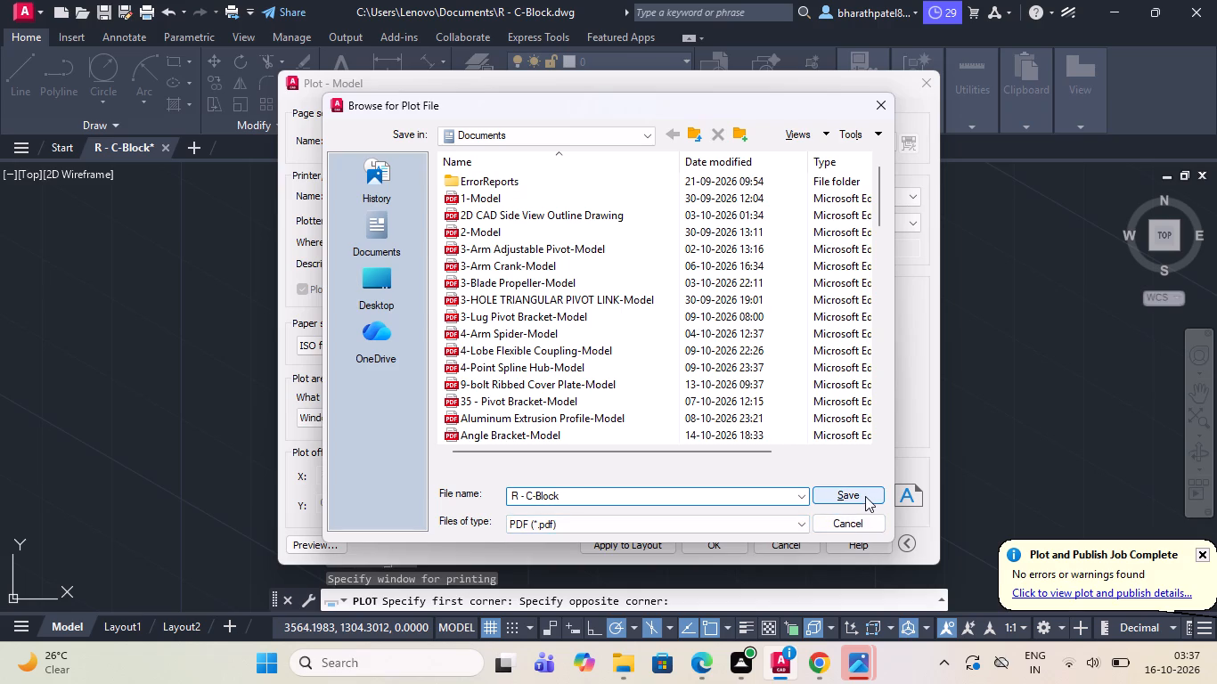